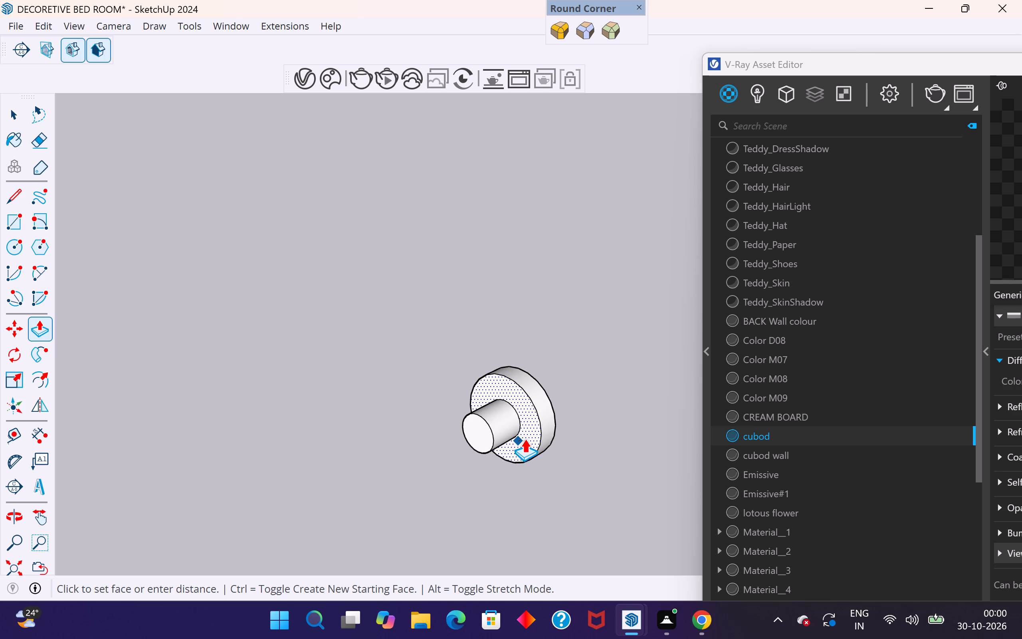
Select the whole round knob beside the floor slab and move it into the room, near the green drawer unit's base.
click(19, 113)
click(343, 255)
scroll(425, 304, down, 7)
middle_drag(574, 389, 49, 409)
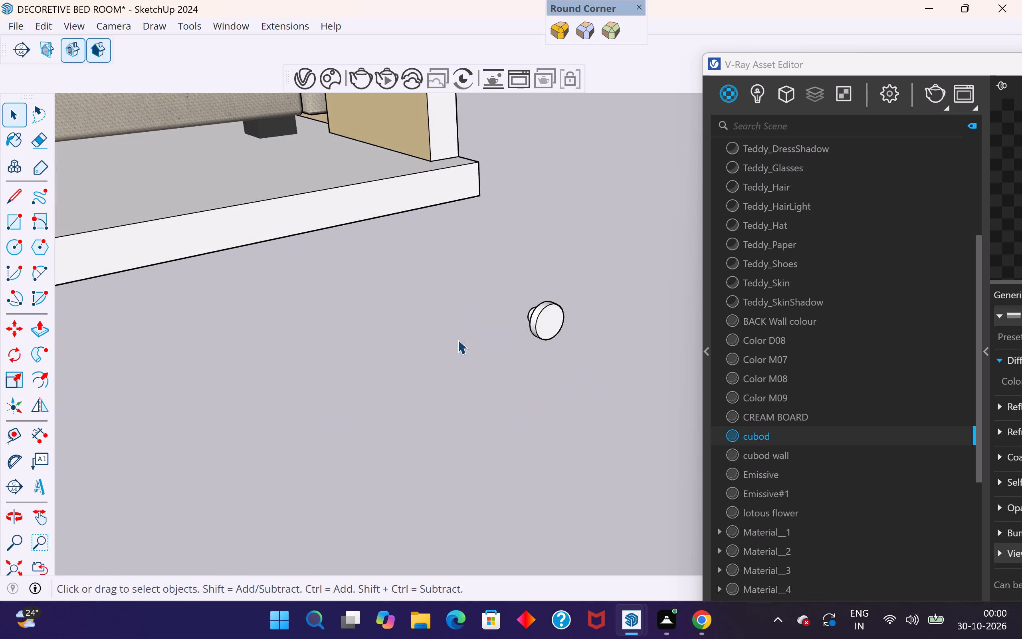
scroll(558, 287, up, 3)
drag(576, 301, 430, 403)
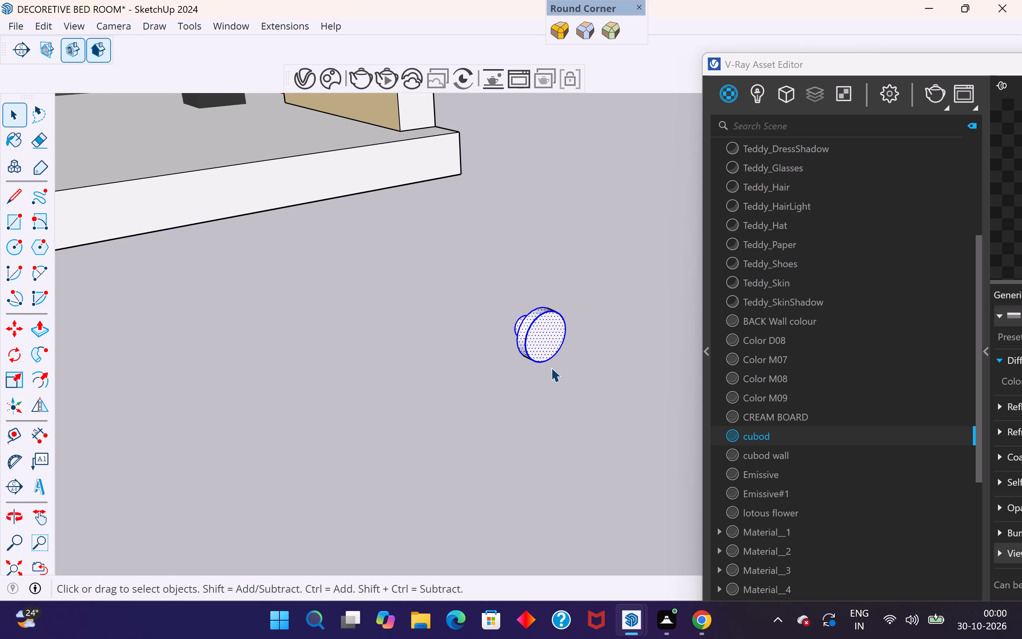
key(m)
click(550, 364)
scroll(582, 409, down, 11)
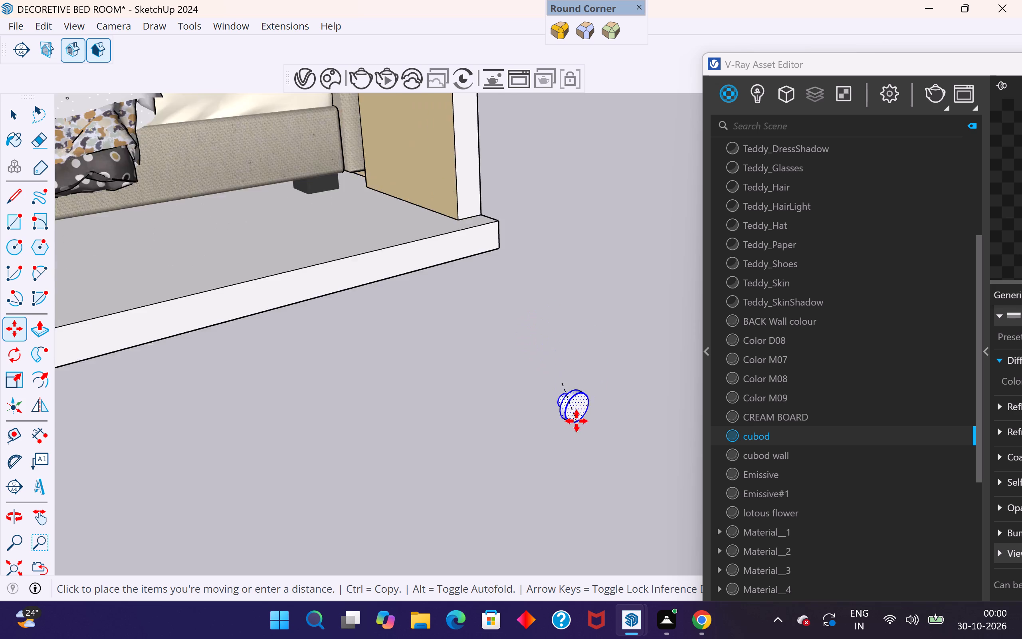
scroll(576, 421, down, 3)
scroll(543, 417, down, 7)
scroll(258, 238, up, 7)
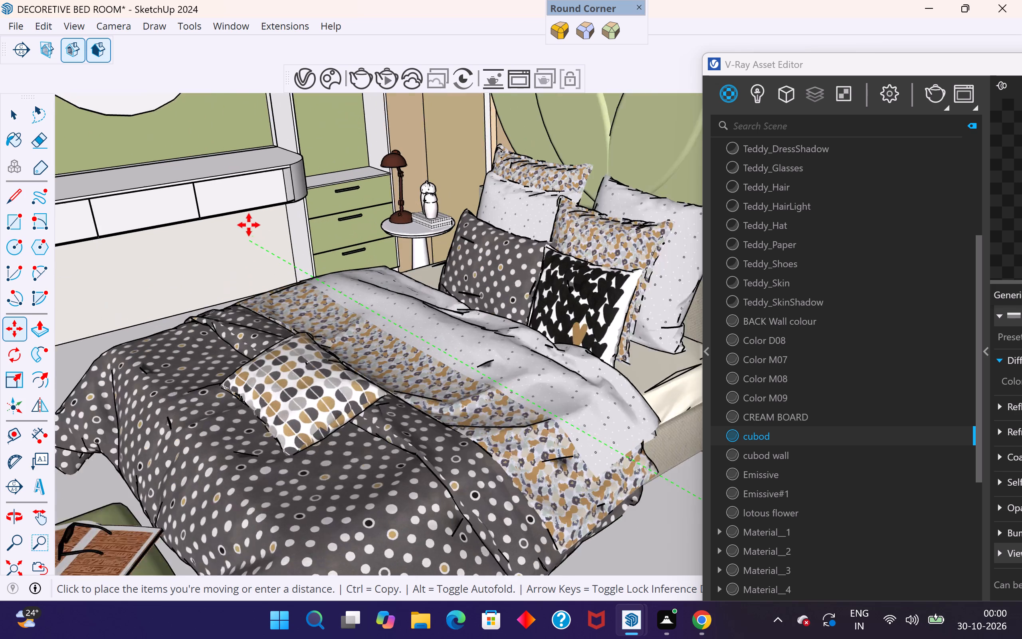
middle_drag(244, 202, 371, 291)
scroll(240, 272, up, 4)
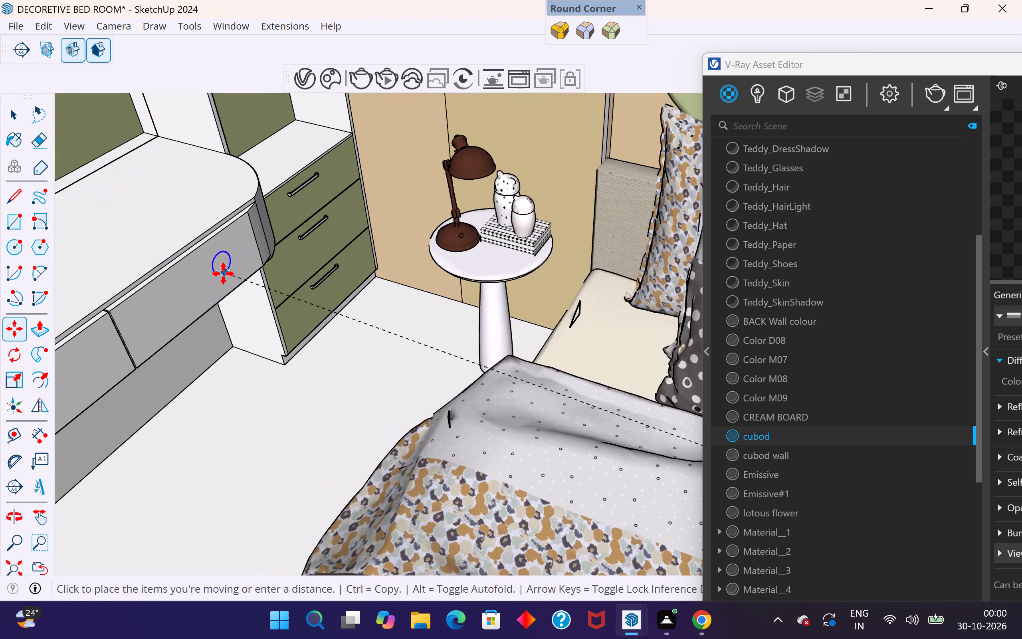
middle_drag(221, 294, 467, 278)
middle_drag(347, 401, 244, 332)
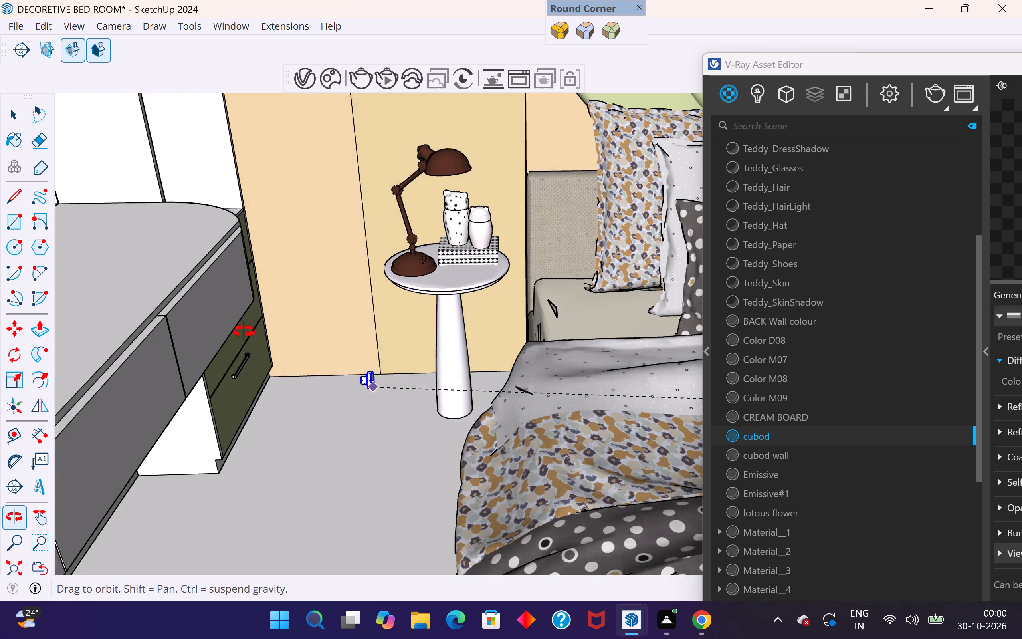
middle_drag(244, 332, 244, 331)
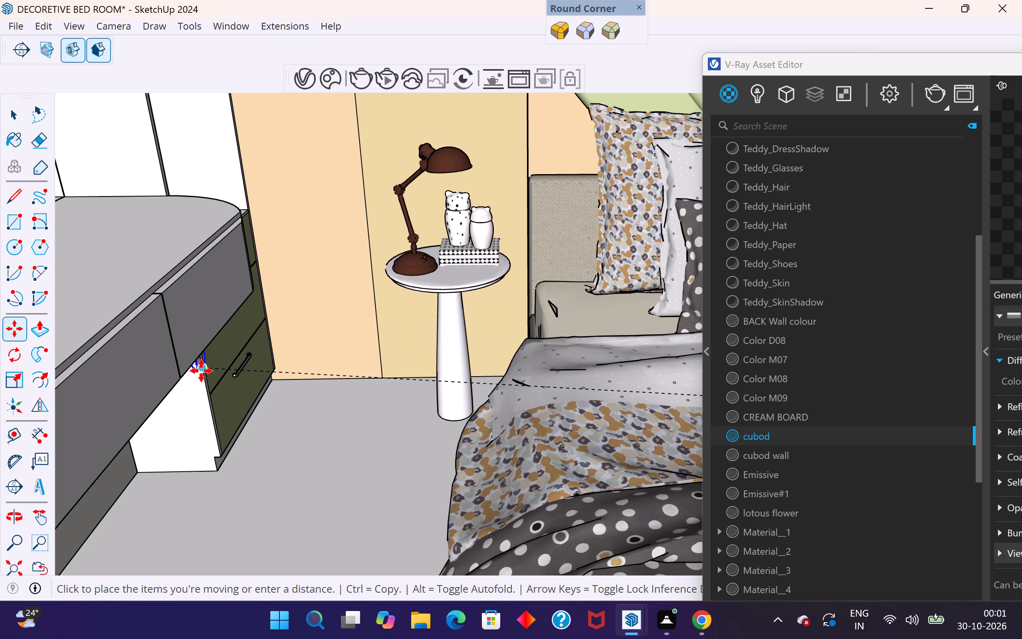
click(275, 439)
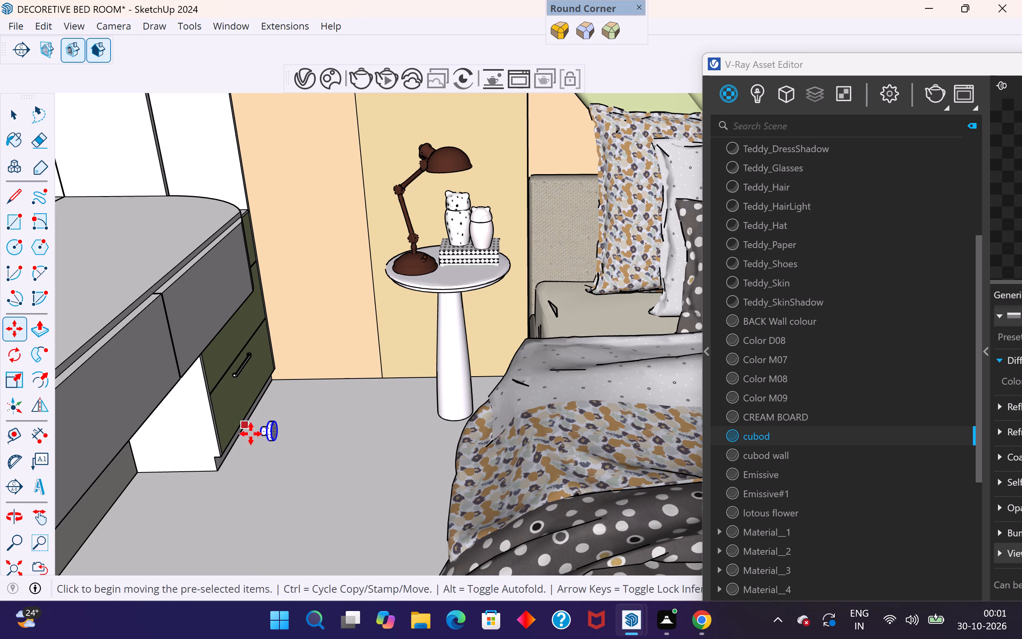
Move the knob by its stem end onto the front of the desk drawer nearest the green drawer unit.
scroll(257, 439, up, 4)
click(261, 429)
middle_drag(190, 262, 257, 295)
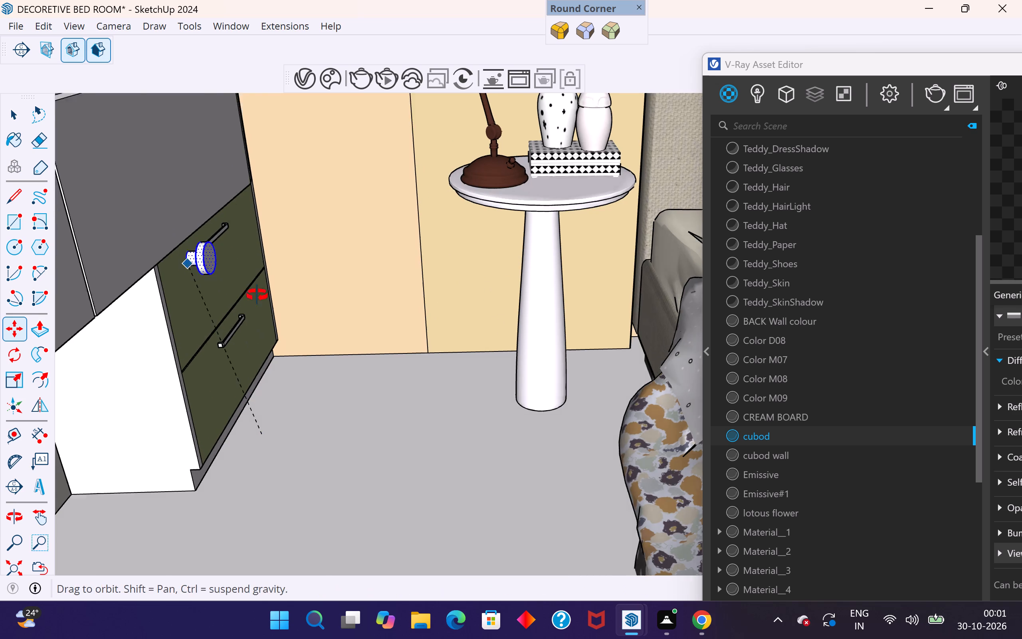
middle_drag(257, 295, 327, 313)
scroll(183, 344, down, 5)
middle_drag(267, 355, 70, 339)
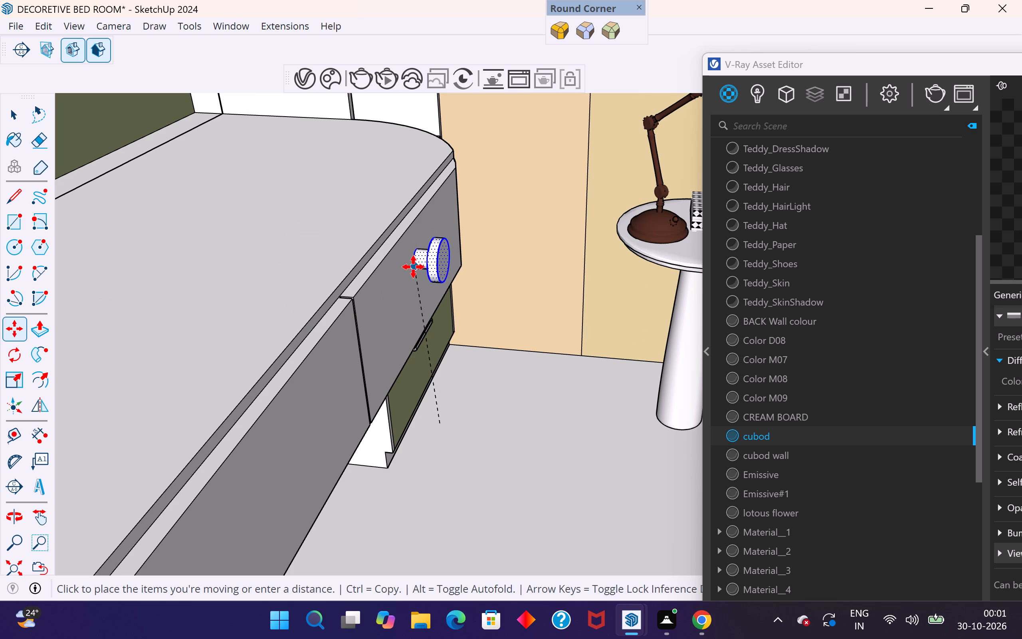
click(412, 267)
Shift the knob slightly along the drawer front toward the desk's rounded end.
click(22, 119)
scroll(280, 347, down, 6)
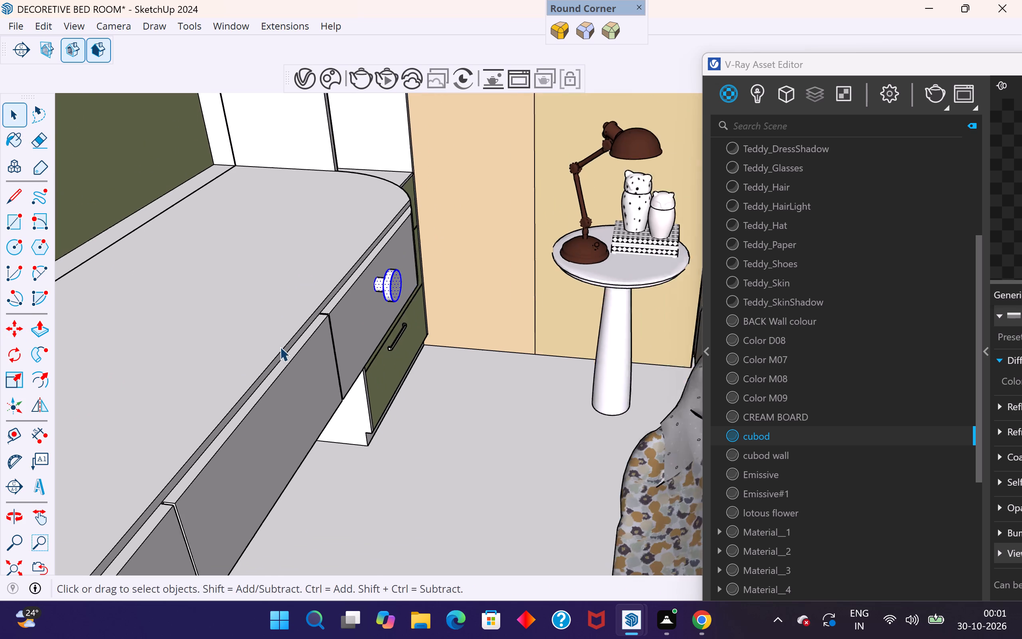
scroll(280, 347, down, 1)
middle_drag(449, 350, 85, 324)
scroll(393, 173, up, 2)
middle_drag(424, 220, 317, 302)
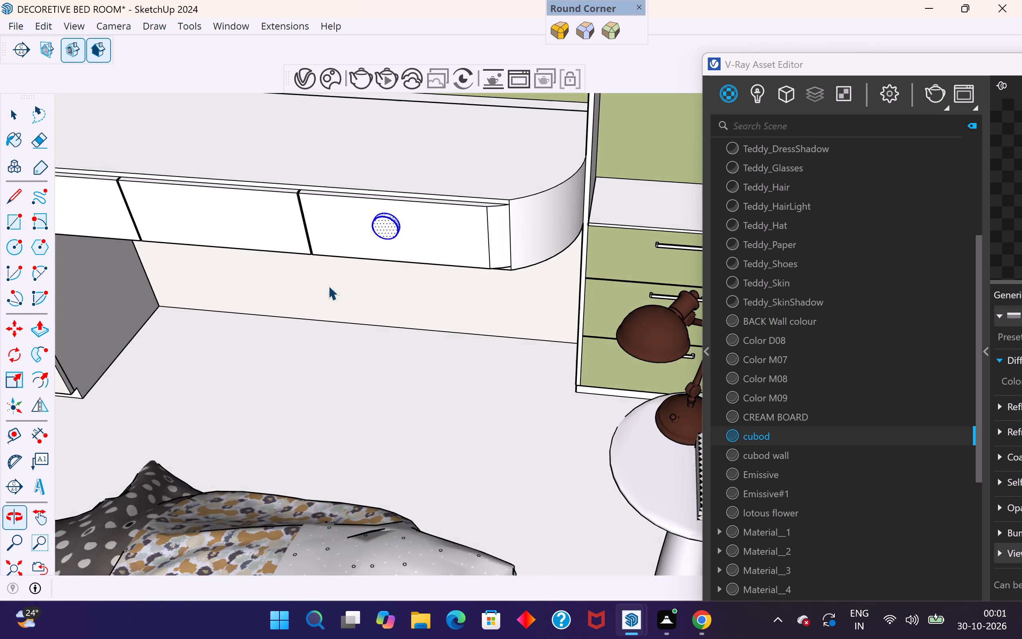
scroll(426, 204, up, 4)
middle_drag(436, 238, 275, 292)
scroll(417, 177, up, 8)
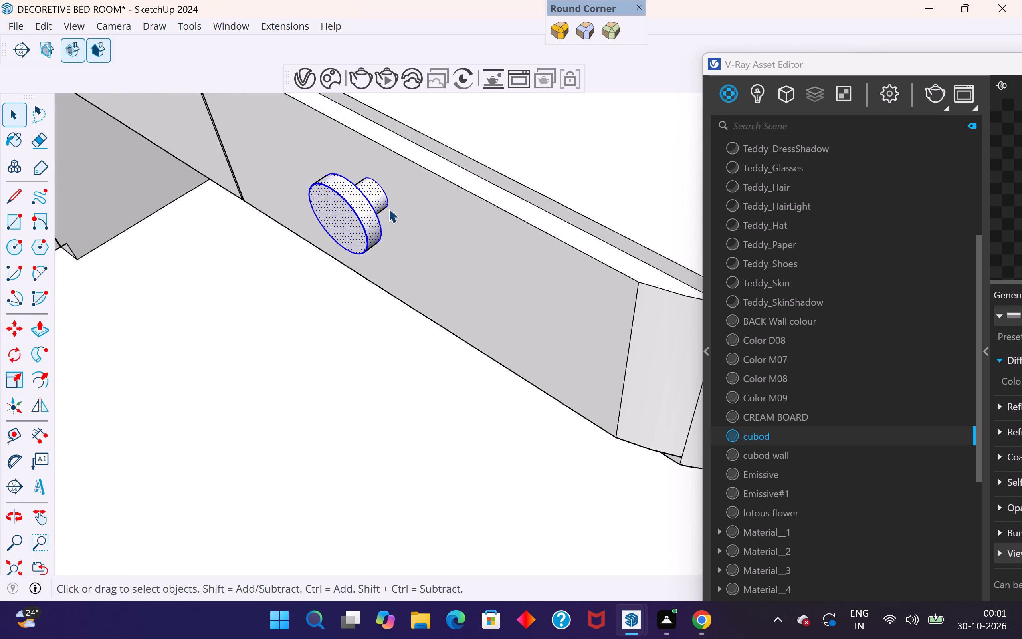
key(m)
scroll(388, 208, up, 3)
click(389, 206)
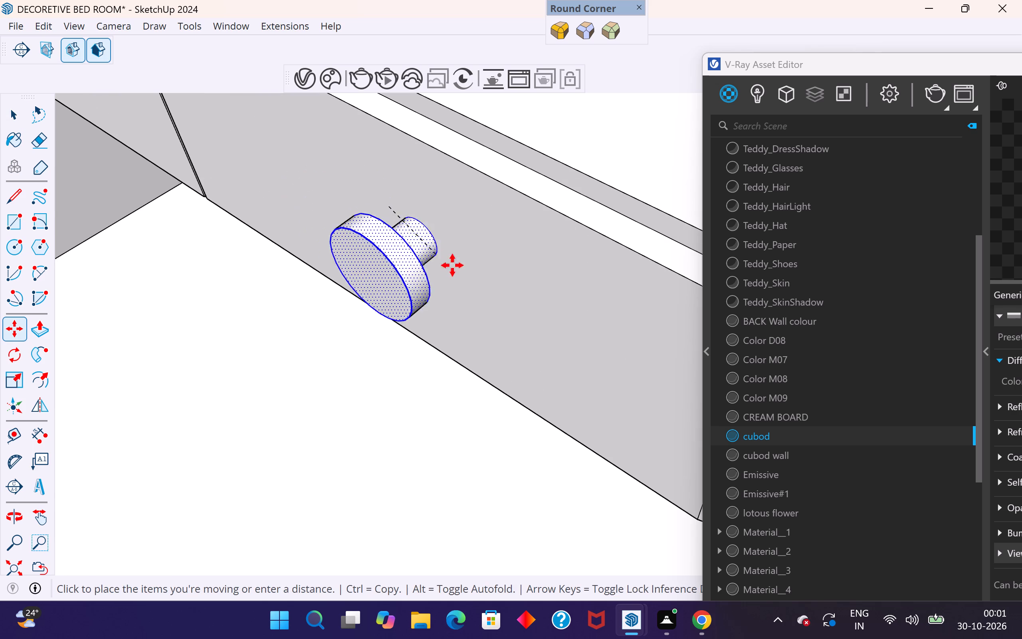
click(465, 266)
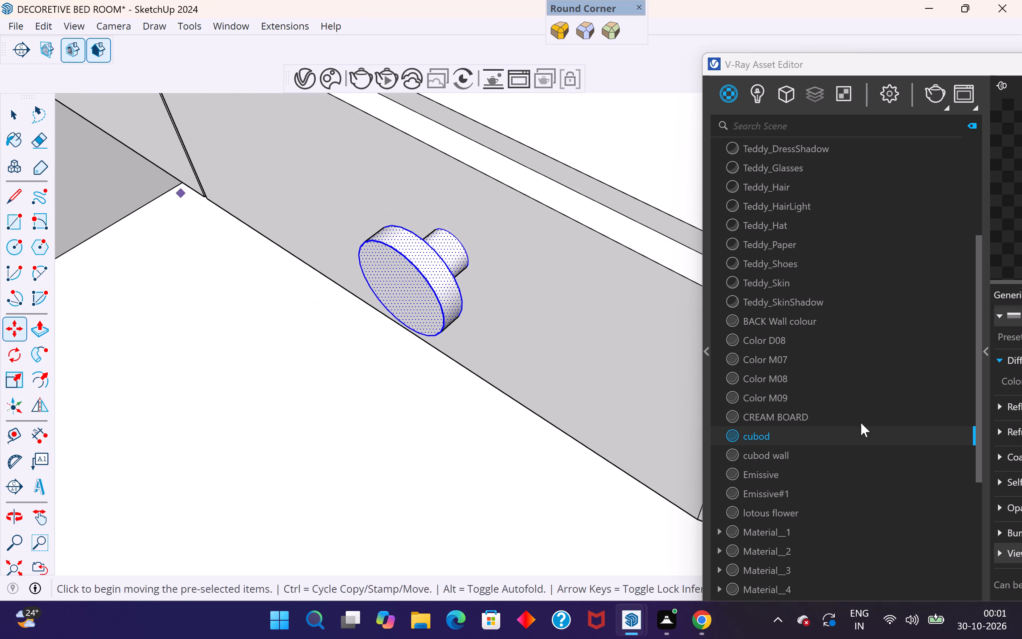
Scale the knob from its front face toward the drawer to reduce its depth, then clear the selection.
click(15, 117)
key(s)
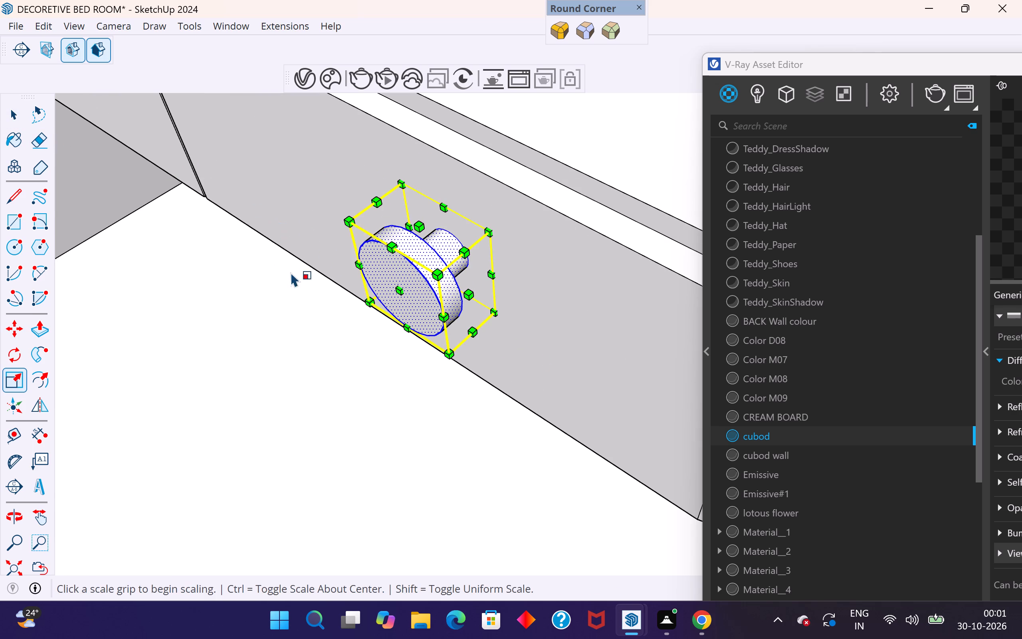
click(400, 290)
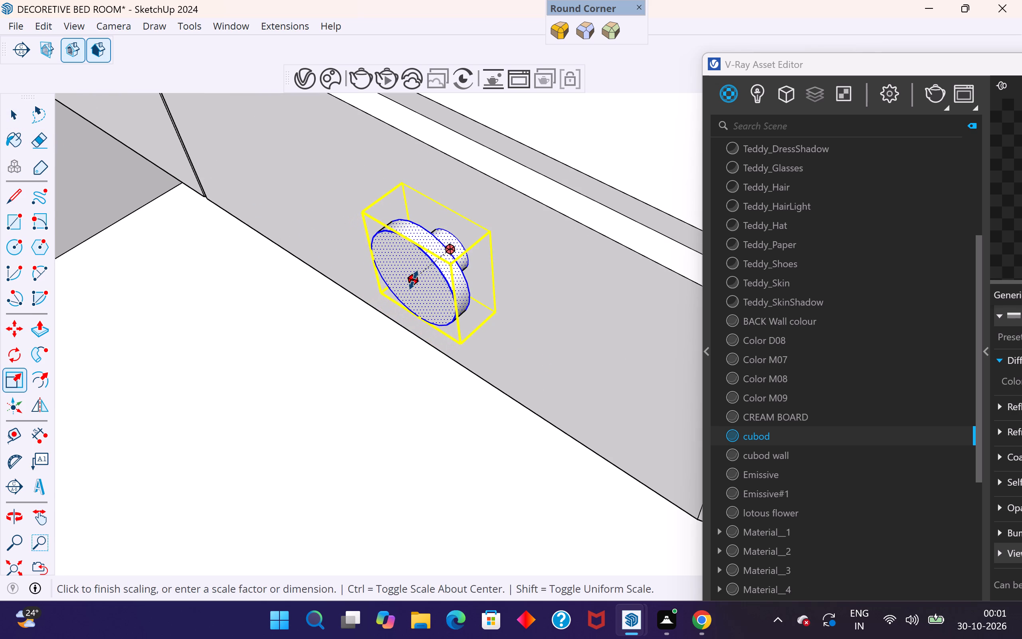
click(414, 280)
middle_drag(492, 268, 579, 231)
scroll(544, 254, down, 19)
click(24, 107)
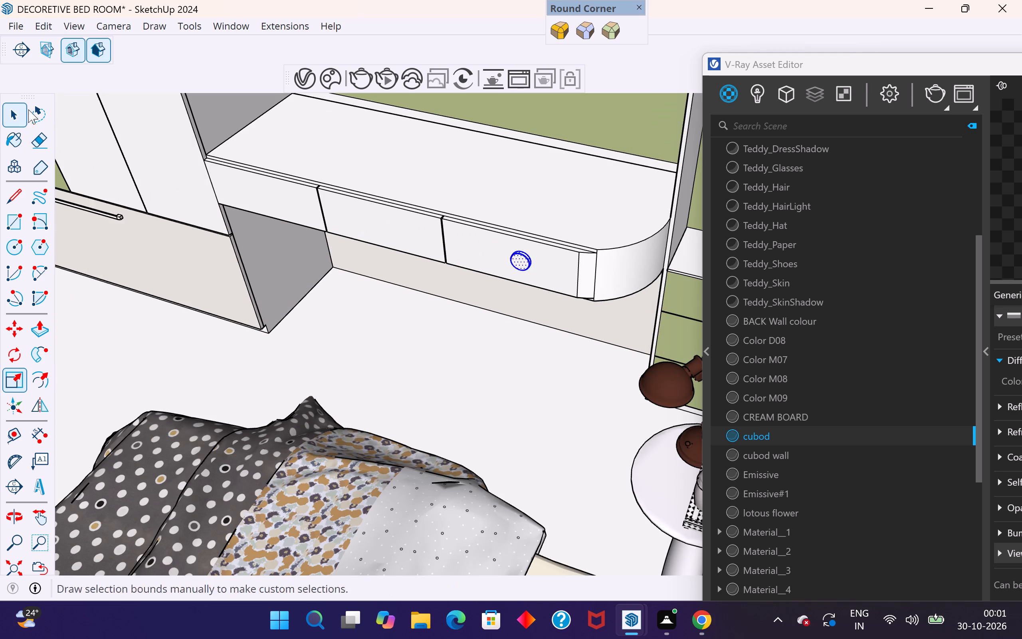
scroll(390, 345, down, 4)
middle_click(420, 335)
scroll(208, 319, down, 5)
middle_drag(119, 306, 384, 247)
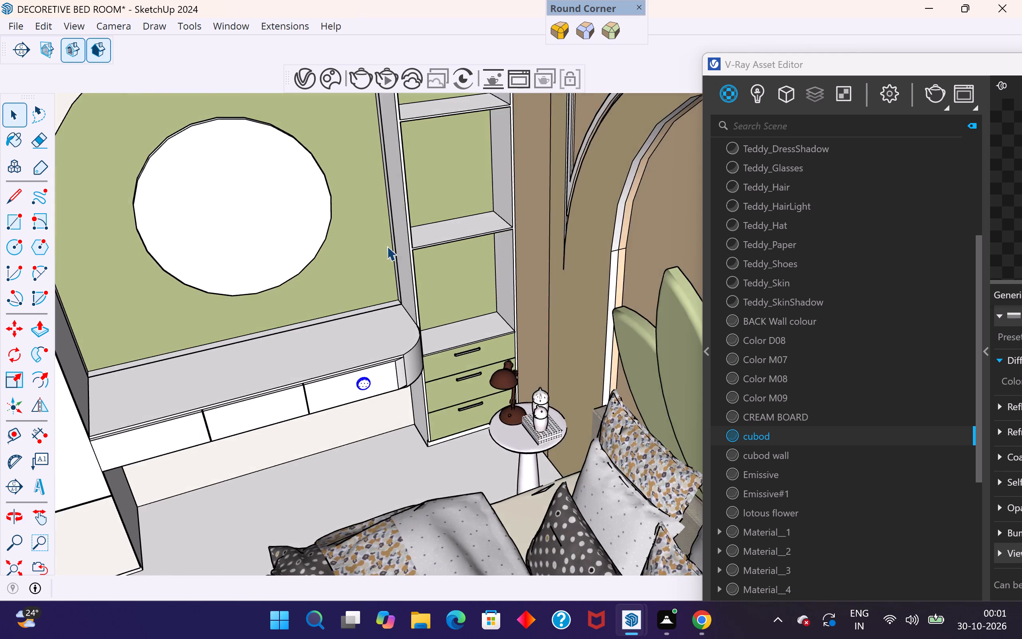
scroll(387, 246, down, 5)
scroll(455, 175, down, 4)
click(553, 131)
Select the knob's disc and stem on the desk drawer and scale them down uniformly from a corner.
scroll(368, 302, up, 2)
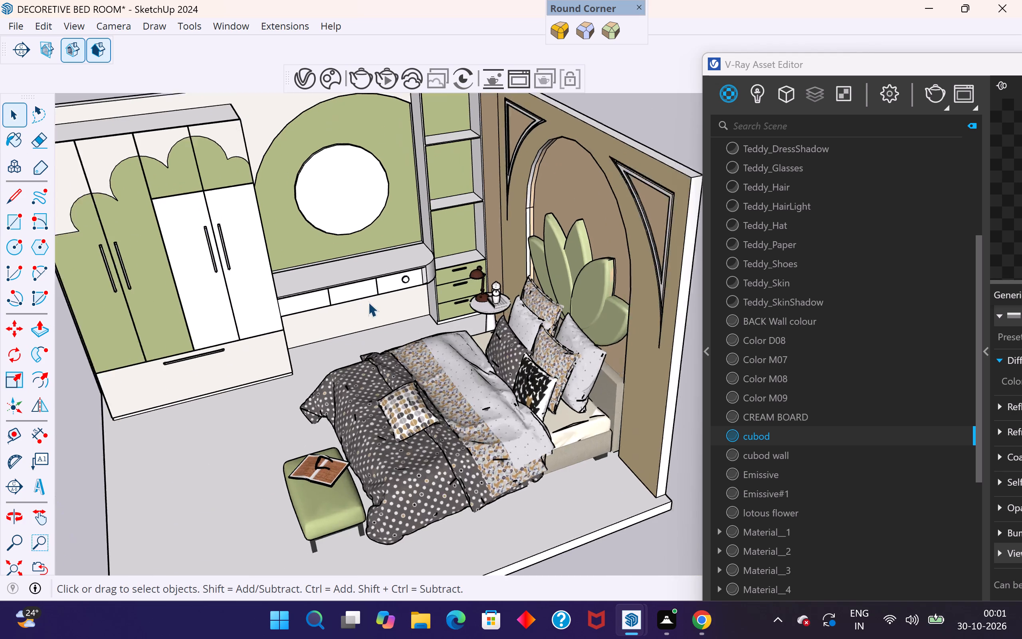
scroll(368, 302, up, 10)
middle_drag(438, 266, 531, 250)
scroll(438, 274, up, 4)
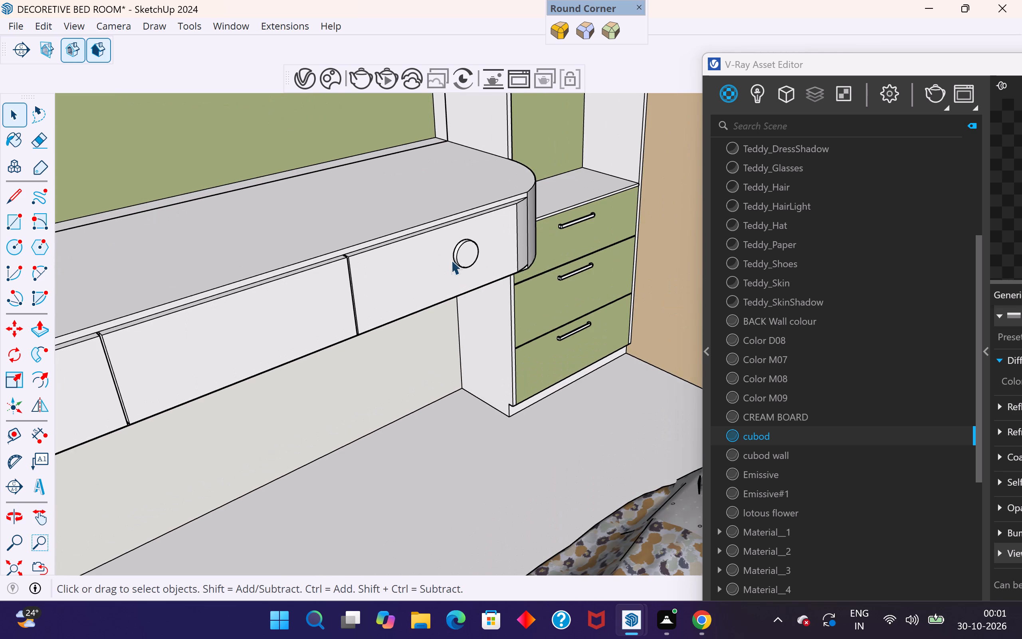
click(463, 255)
scroll(498, 237, up, 4)
double_click(451, 266)
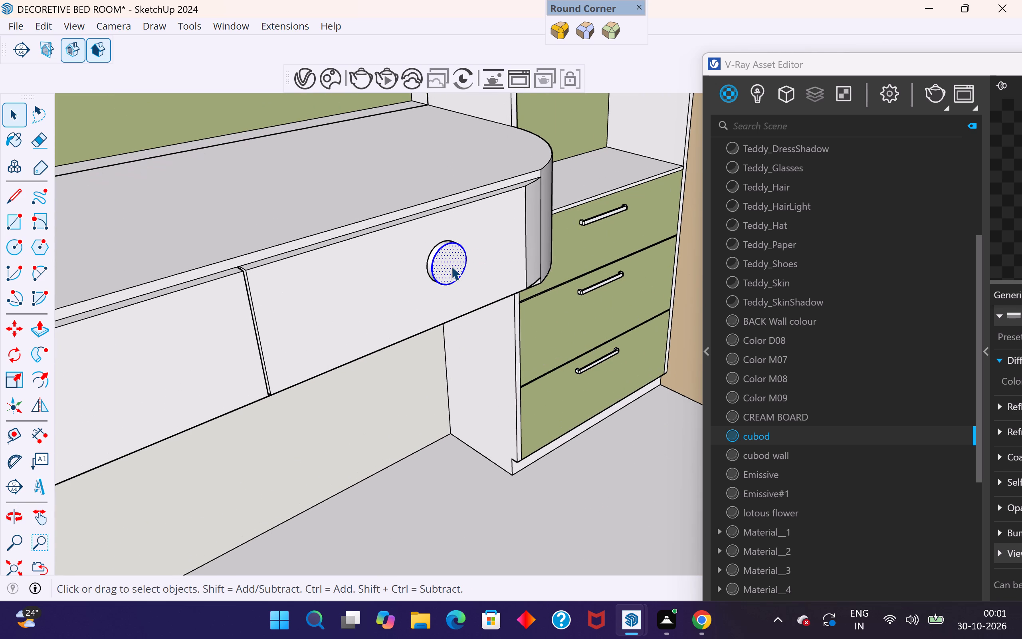
click(451, 266)
click(451, 266)
middle_drag(481, 264, 315, 507)
scroll(365, 399, up, 4)
double_click(382, 387)
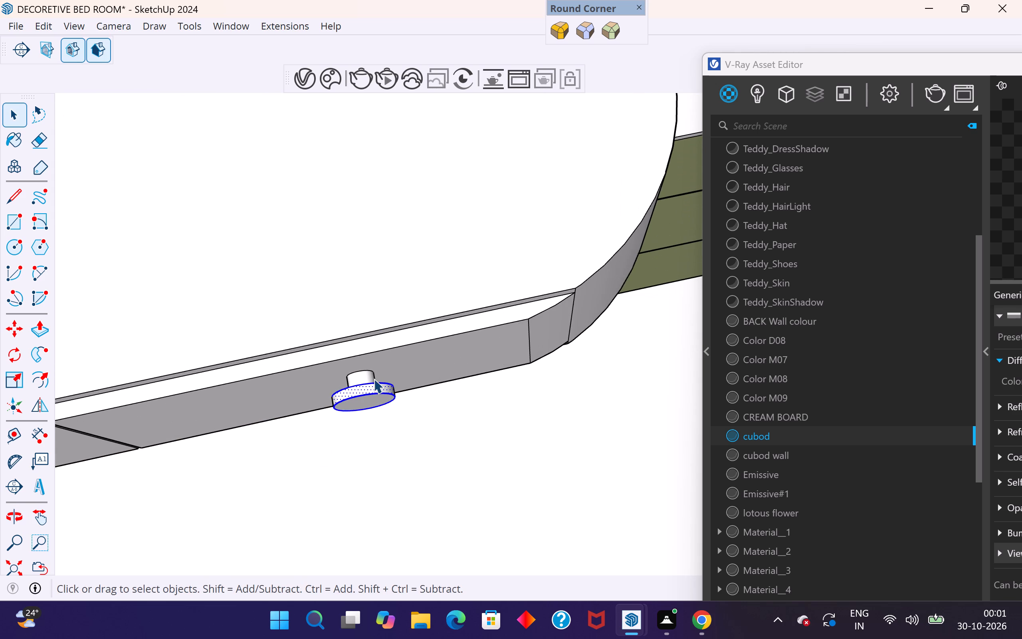
shift+click(363, 376)
shift+click(363, 379)
shift+click(362, 377)
middle_drag(418, 387, 360, 319)
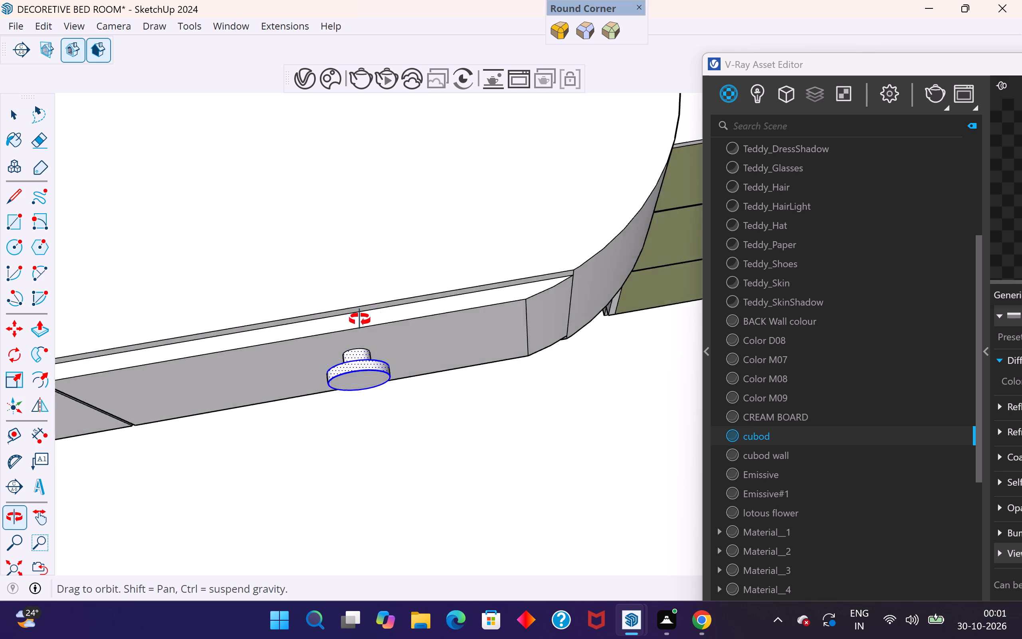
middle_drag(360, 319, 310, 175)
scroll(415, 299, down, 5)
scroll(396, 262, down, 4)
middle_drag(381, 257, 289, 267)
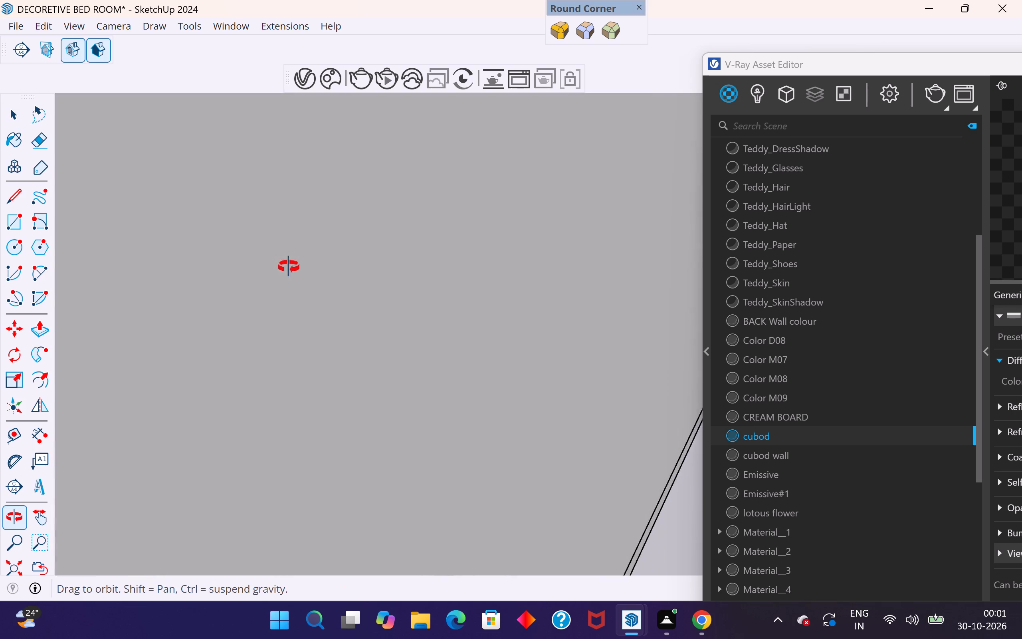
middle_drag(289, 267, 683, 189)
scroll(410, 291, up, 4)
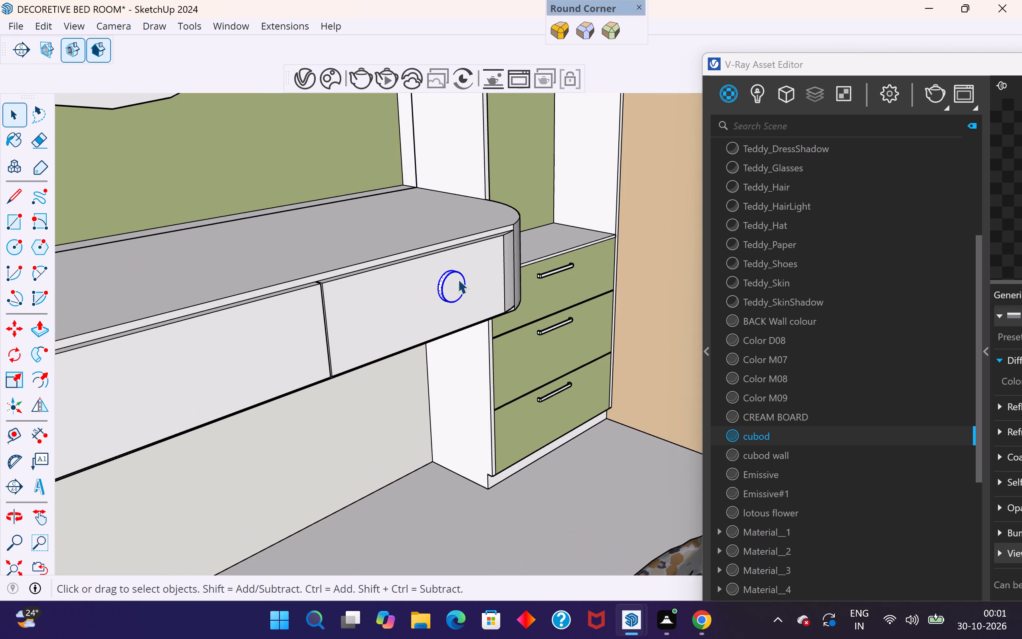
middle_drag(460, 281, 415, 296)
shift+click(434, 292)
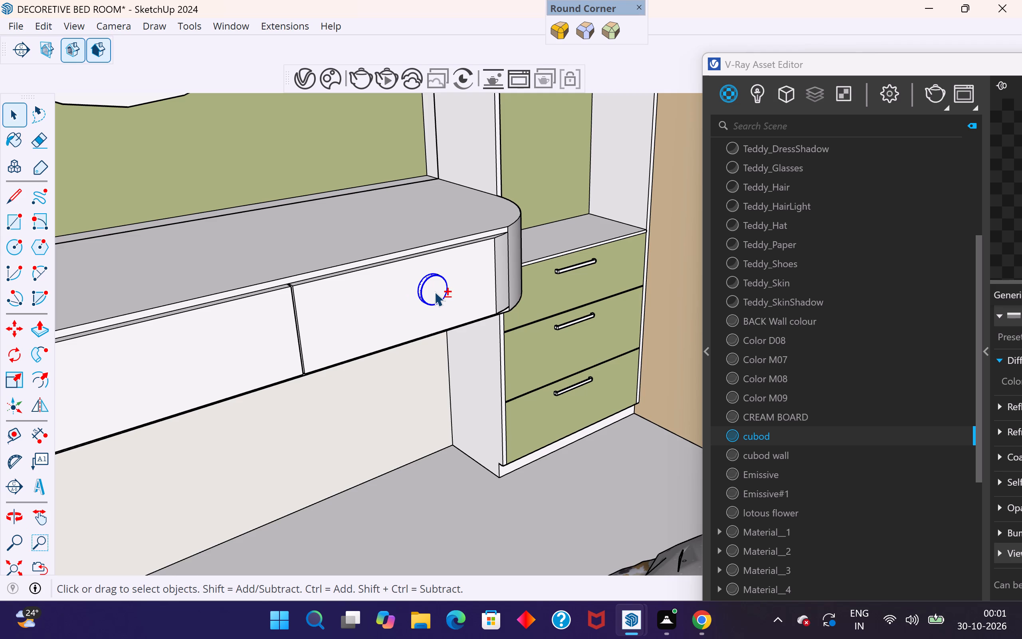
key(s)
scroll(456, 300, up, 3)
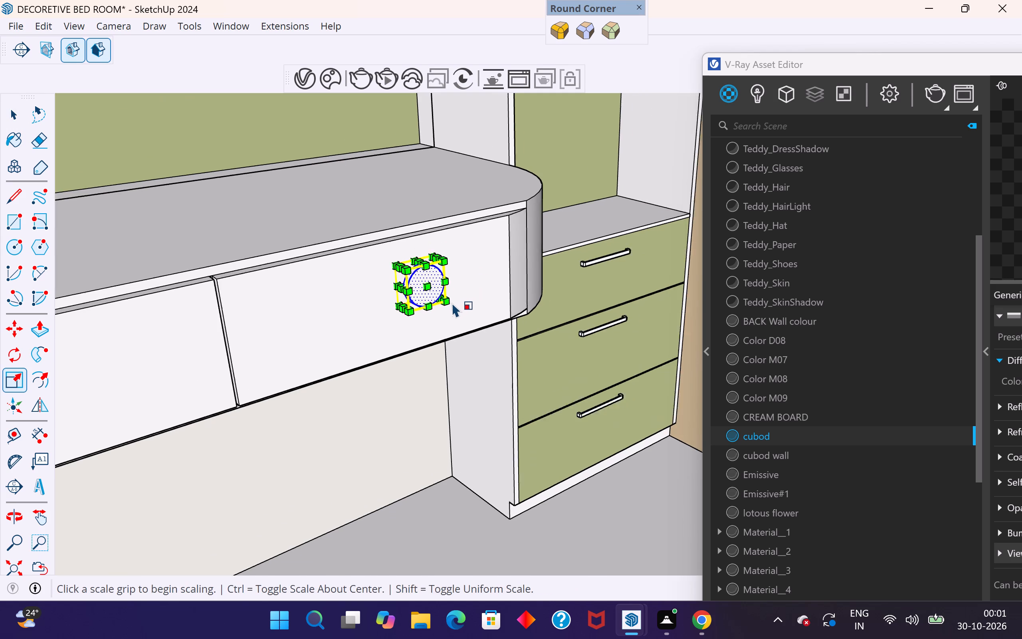
scroll(452, 303, up, 1)
middle_drag(458, 300, 362, 333)
scroll(375, 312, up, 7)
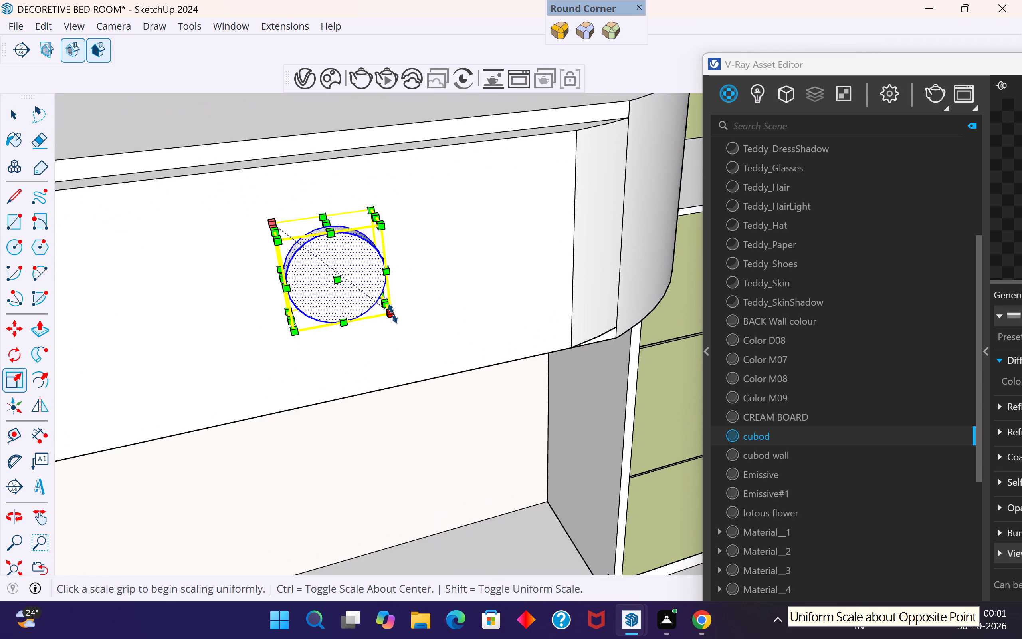
shift+drag(393, 314, 372, 298)
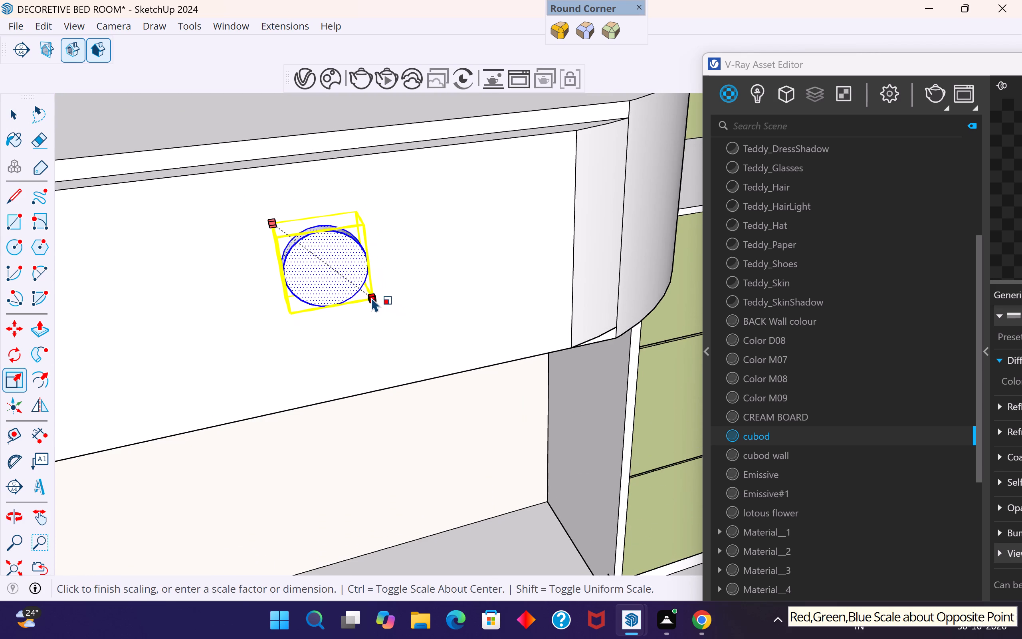
shift+drag(372, 298, 369, 295)
click(28, 117)
click(15, 112)
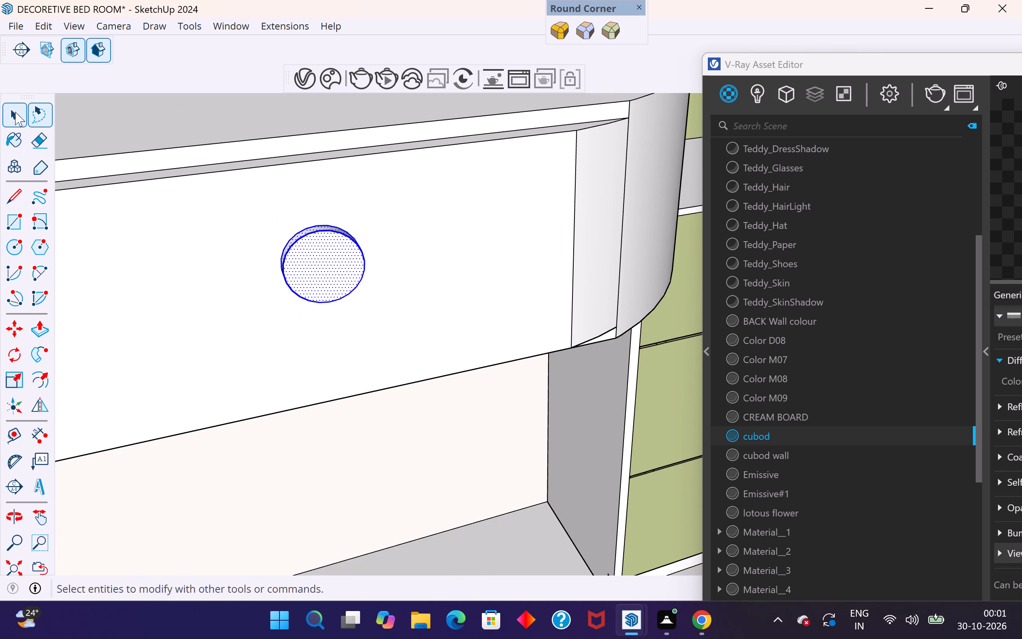
click(215, 119)
Select the knob's disc and stem on the desk drawer, front face and edges included, and make them a group.
scroll(418, 269, down, 5)
middle_drag(366, 310, 627, 249)
scroll(565, 230, up, 4)
middle_drag(583, 233, 629, 266)
click(584, 234)
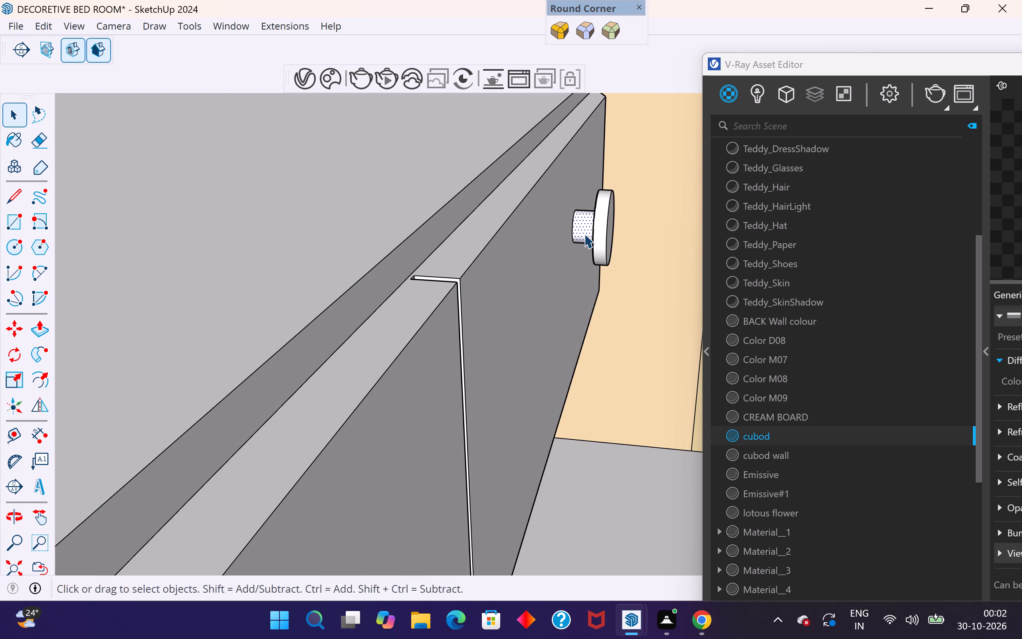
middle_drag(611, 239, 635, 374)
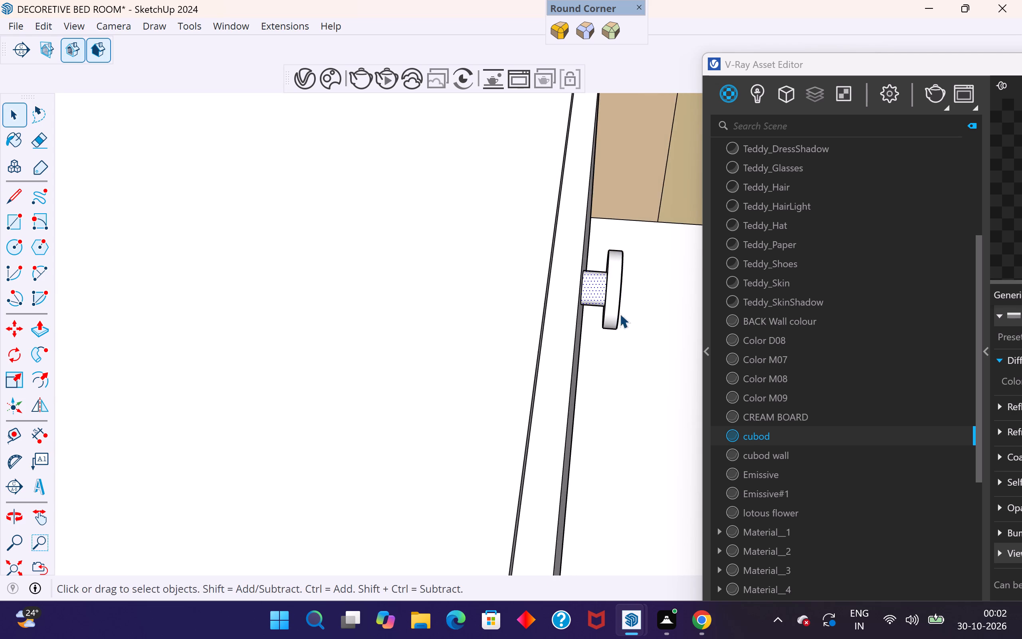
middle_drag(616, 309, 611, 284)
shift+click(612, 283)
shift+click(604, 287)
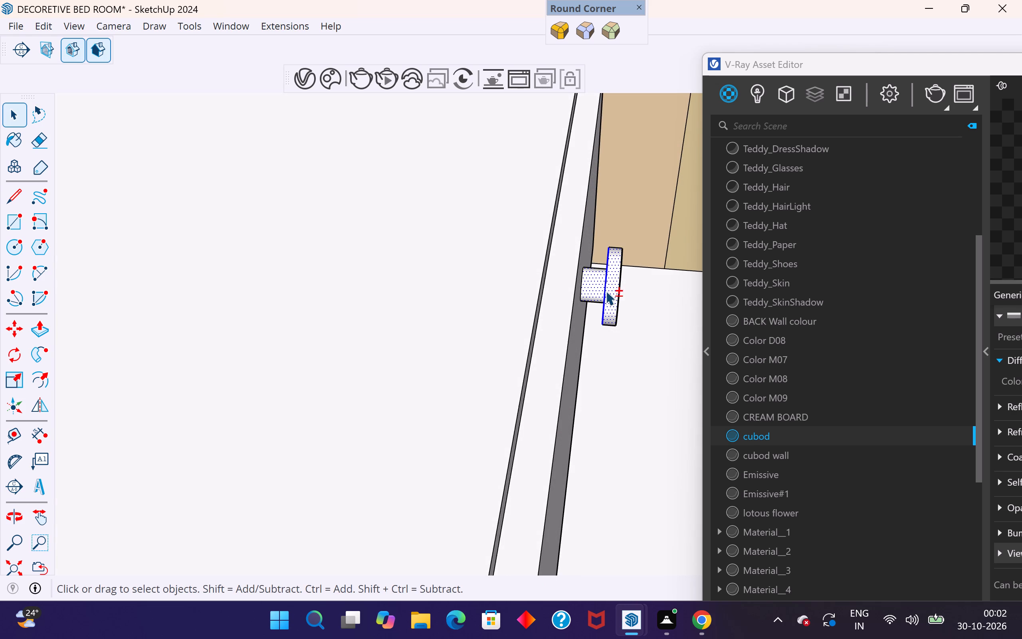
shift+click(617, 296)
shift+click(595, 277)
shift+click(603, 287)
shift+click(593, 285)
middle_drag(607, 285, 299, 185)
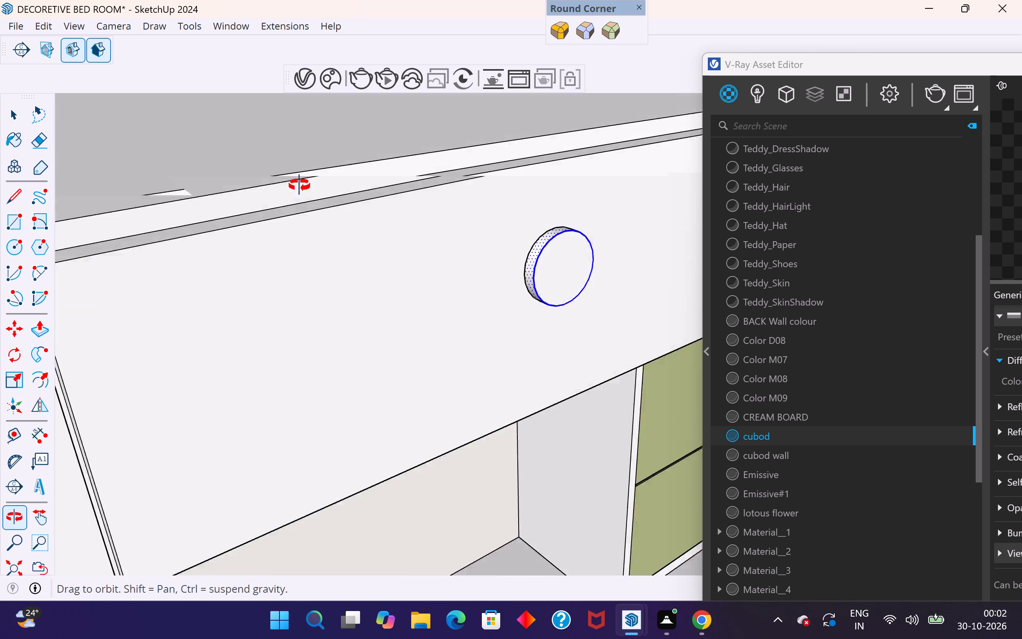
middle_drag(299, 185, 232, 189)
shift+click(514, 264)
middle_drag(539, 294, 199, 296)
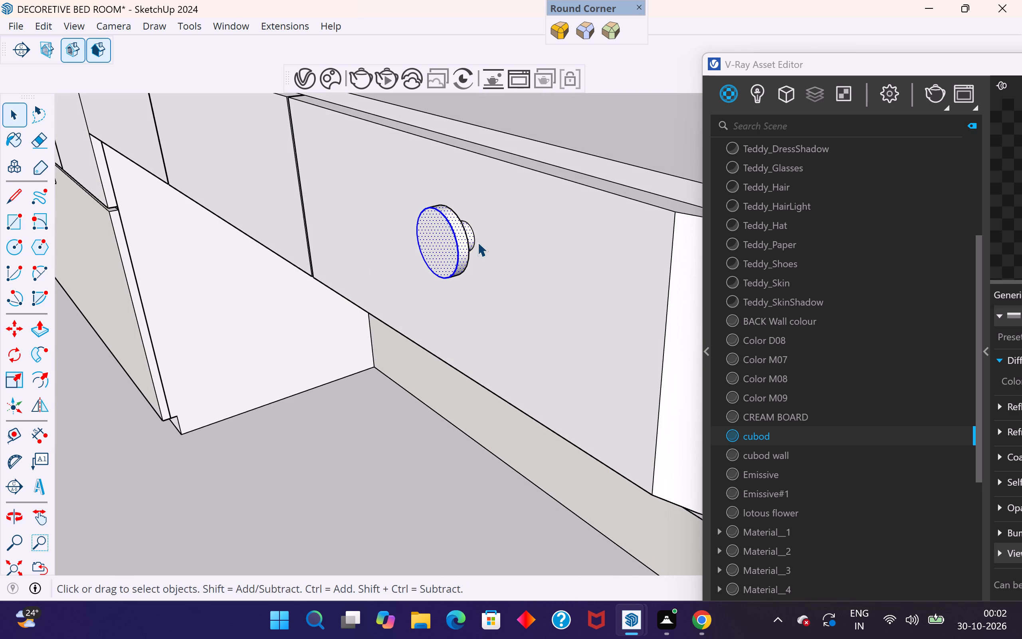
shift+click(465, 240)
scroll(465, 240, up, 3)
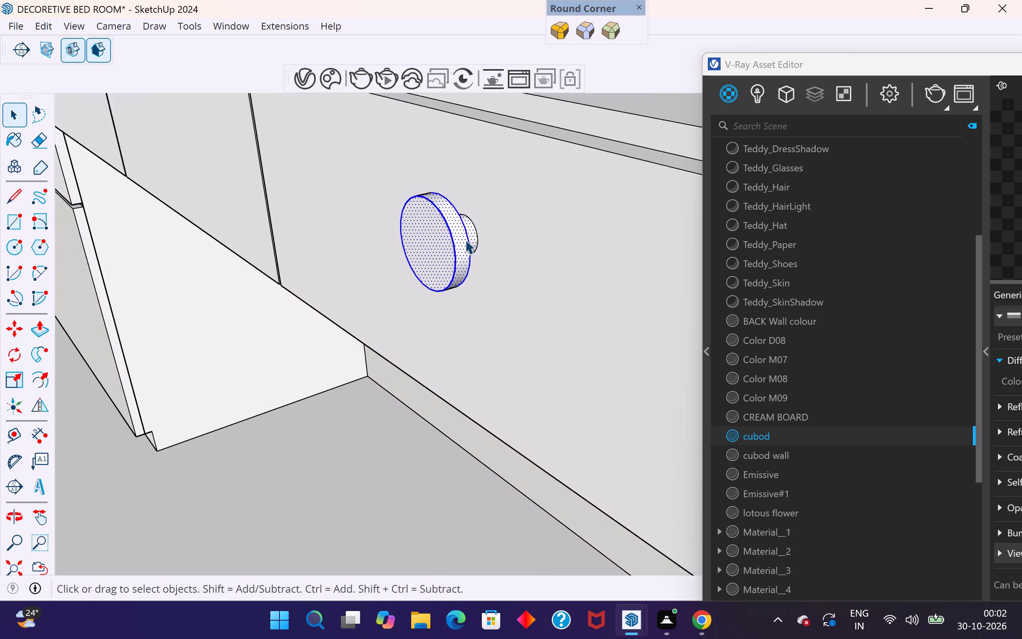
scroll(465, 240, up, 5)
shift+click(477, 232)
shift+click(477, 232)
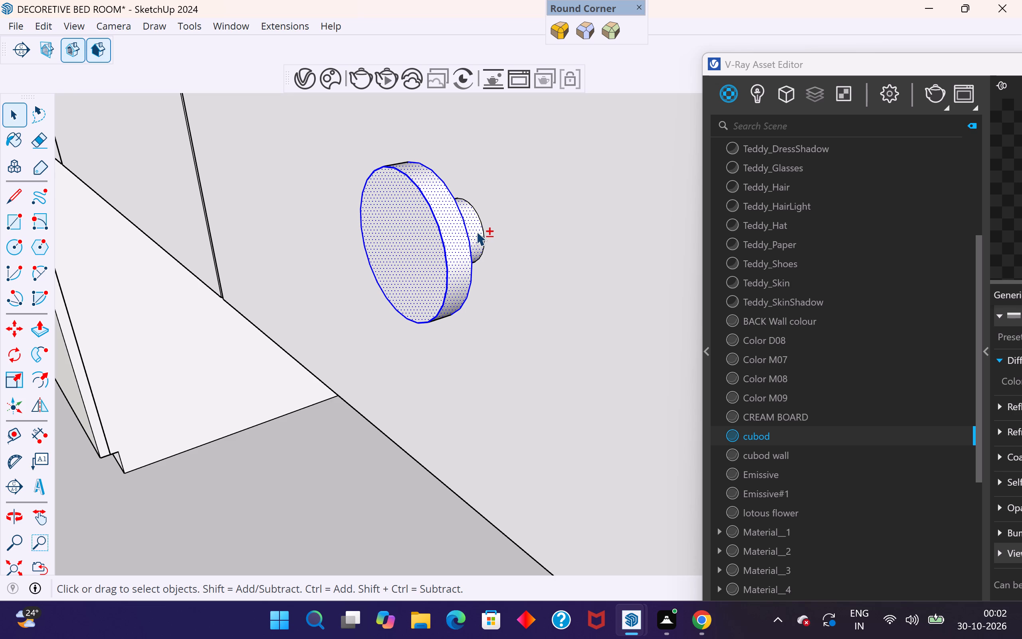
right_click(455, 236)
click(512, 152)
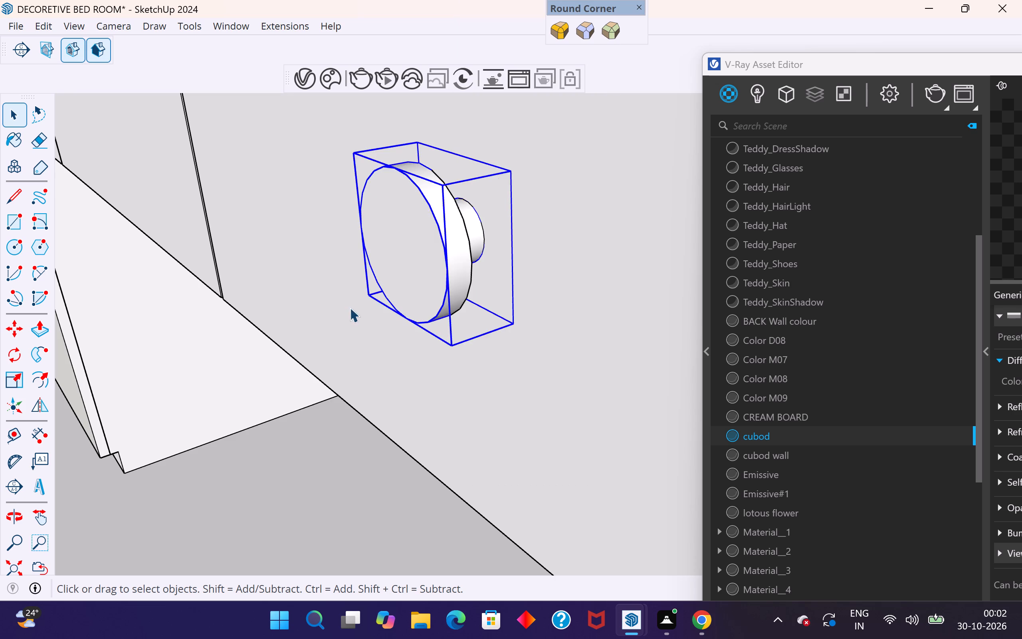
Copy the grouped knob from the drawer by the desk's rounded end onto the front of the middle desk drawer.
middle_drag(369, 310, 628, 318)
scroll(450, 268, down, 18)
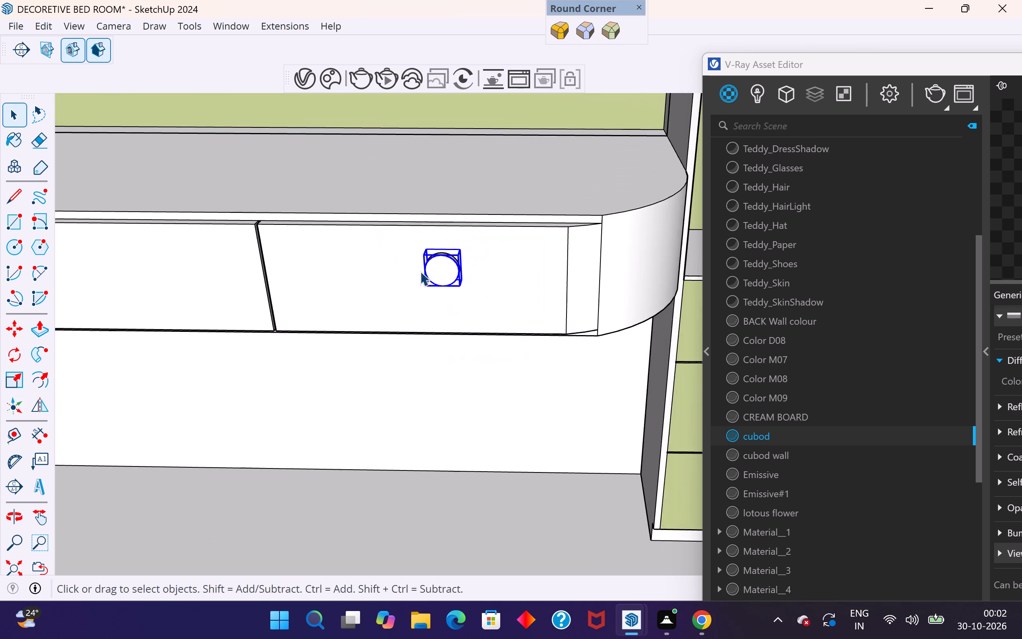
scroll(341, 284, down, 12)
middle_drag(352, 267, 535, 236)
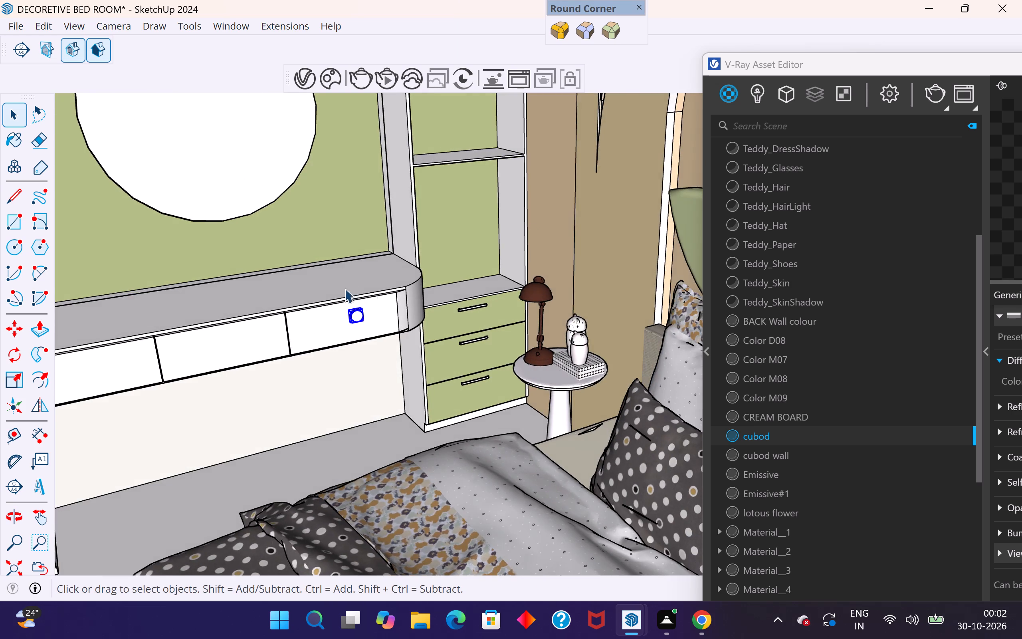
scroll(340, 291, down, 4)
middle_drag(299, 314, 499, 278)
scroll(347, 358, up, 8)
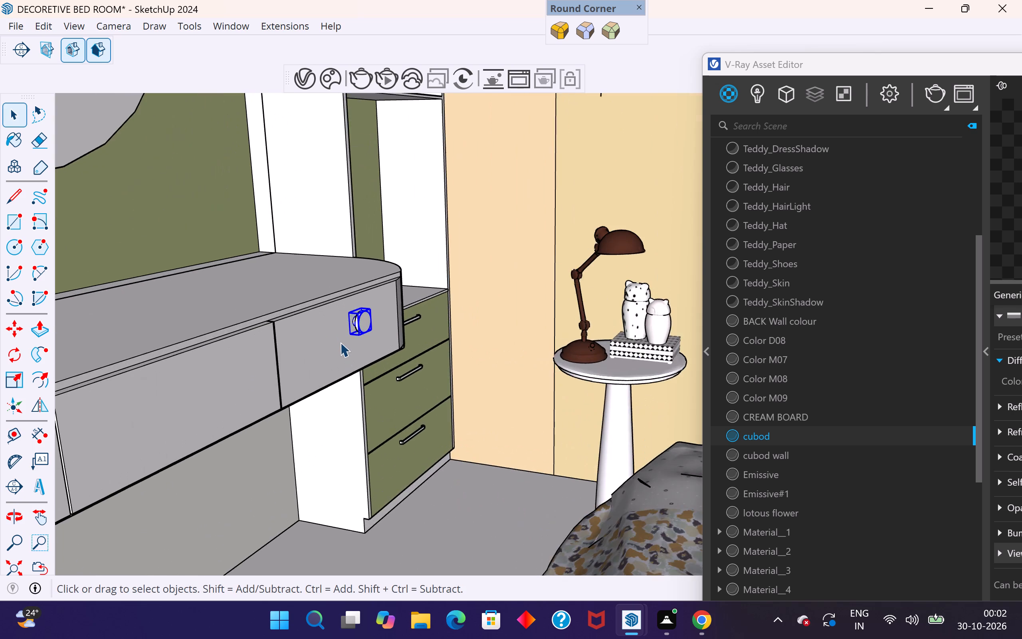
middle_drag(340, 341, 429, 312)
scroll(429, 315, up, 3)
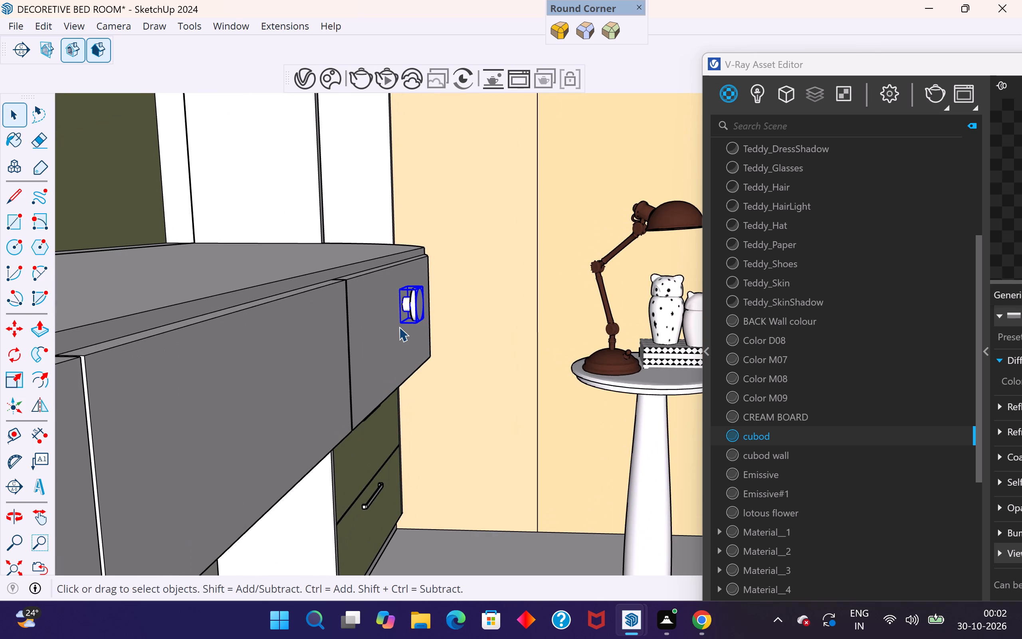
key(m)
ctrl+click(400, 308)
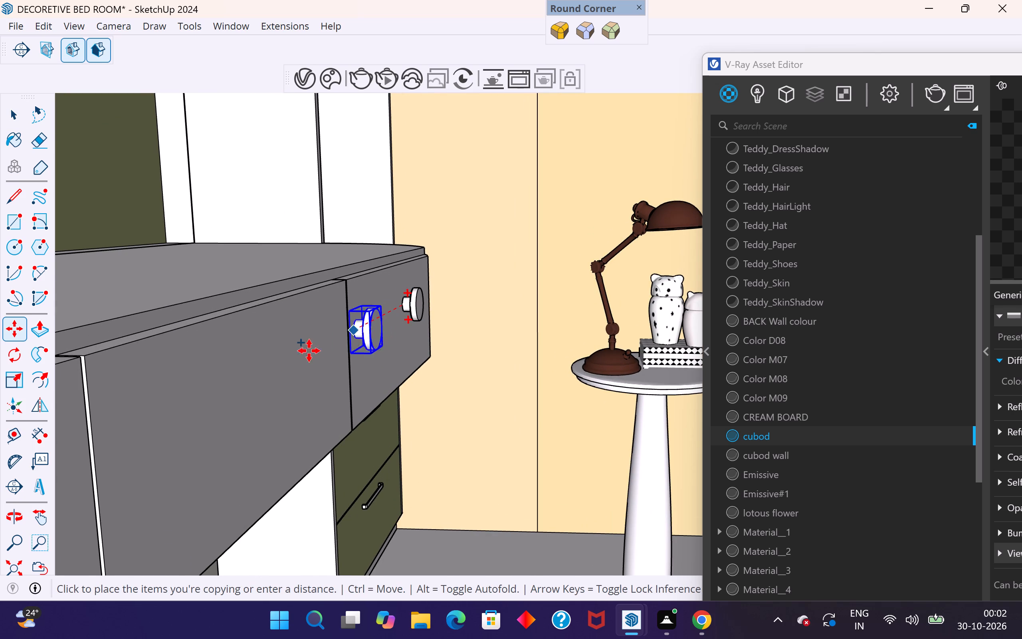
click(242, 391)
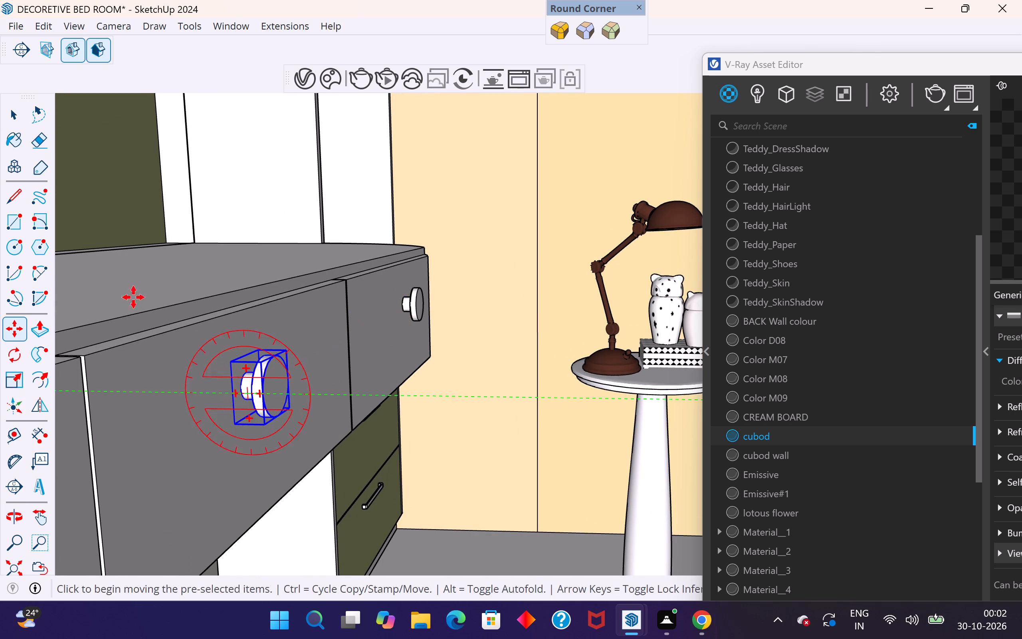
click(8, 106)
Shift the copied knob slightly along the middle drawer's front toward the desk's rounded end, near the drawer's centre.
scroll(395, 366, down, 5)
middle_drag(460, 393, 236, 486)
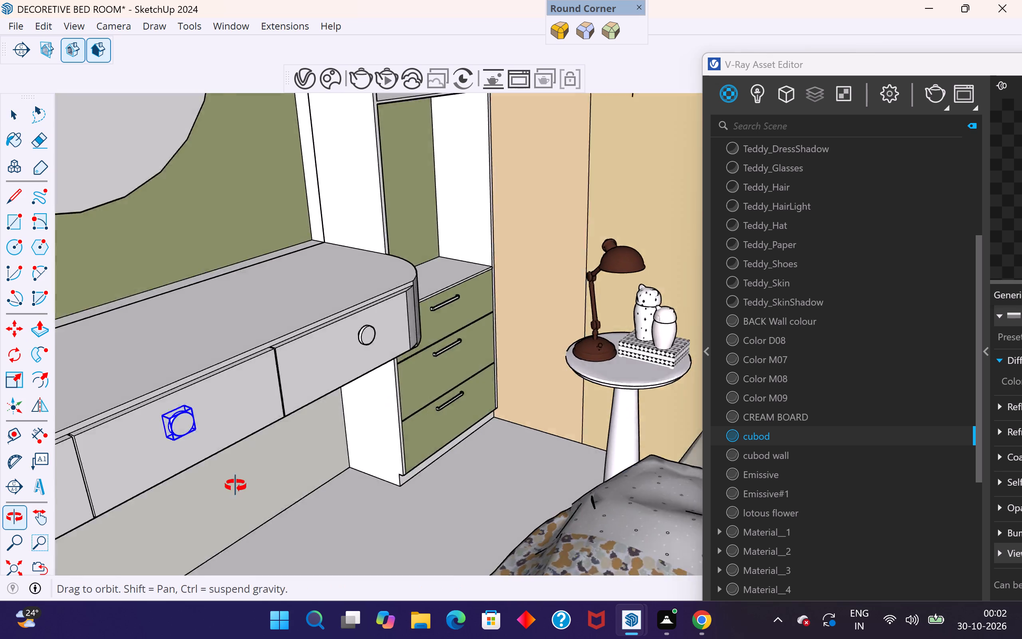
middle_drag(236, 486, 233, 486)
scroll(504, 417, down, 6)
middle_drag(541, 400, 342, 445)
scroll(250, 344, up, 6)
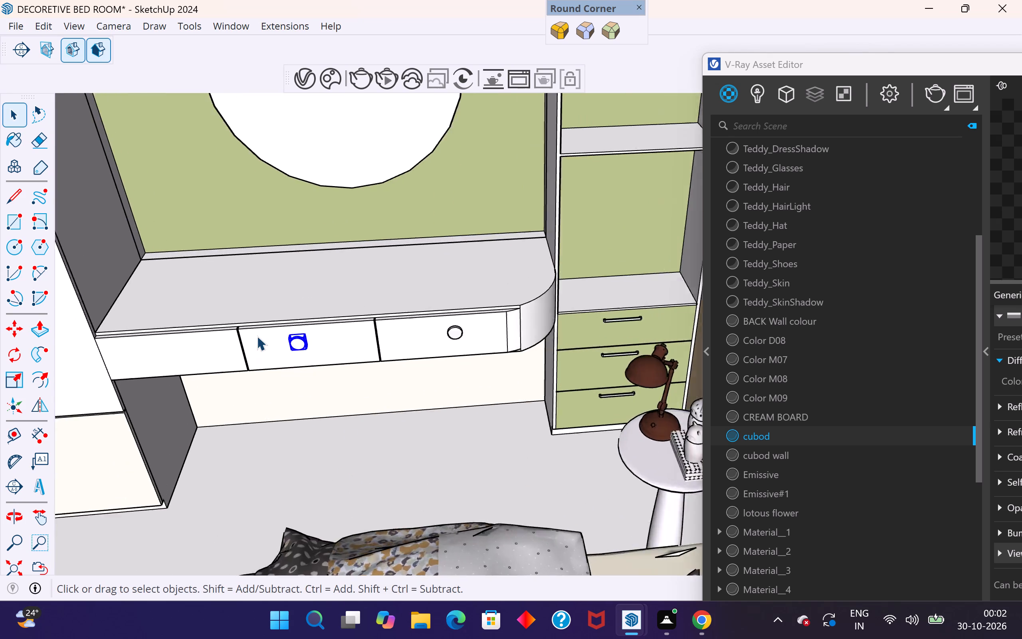
scroll(257, 336, up, 2)
middle_drag(273, 343, 360, 271)
scroll(297, 323, up, 1)
scroll(362, 325, up, 4)
middle_drag(383, 338, 296, 345)
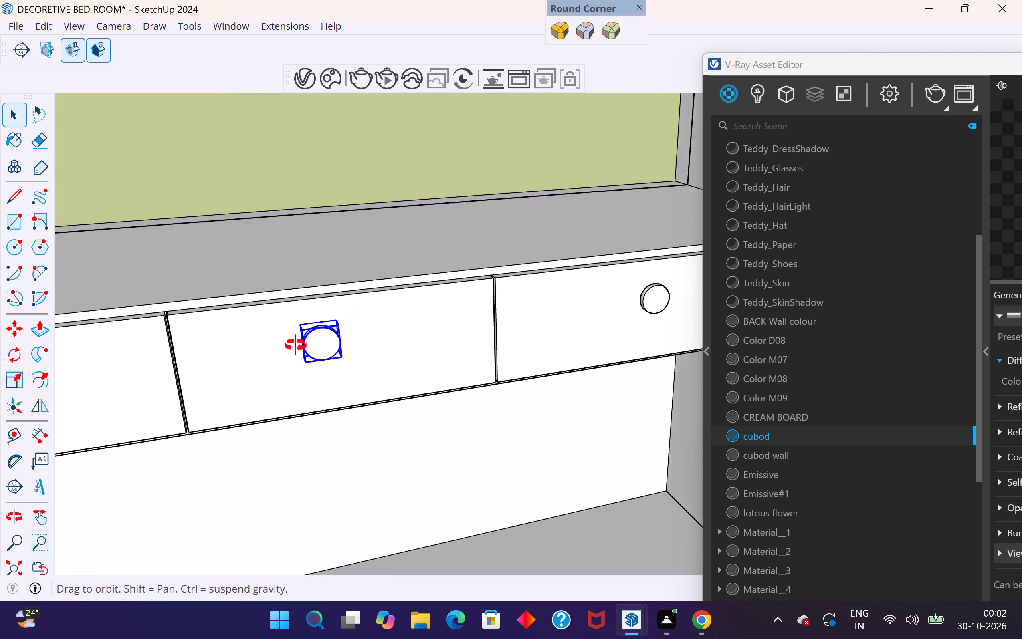
middle_drag(296, 345, 248, 349)
key(m)
scroll(254, 318, up, 2)
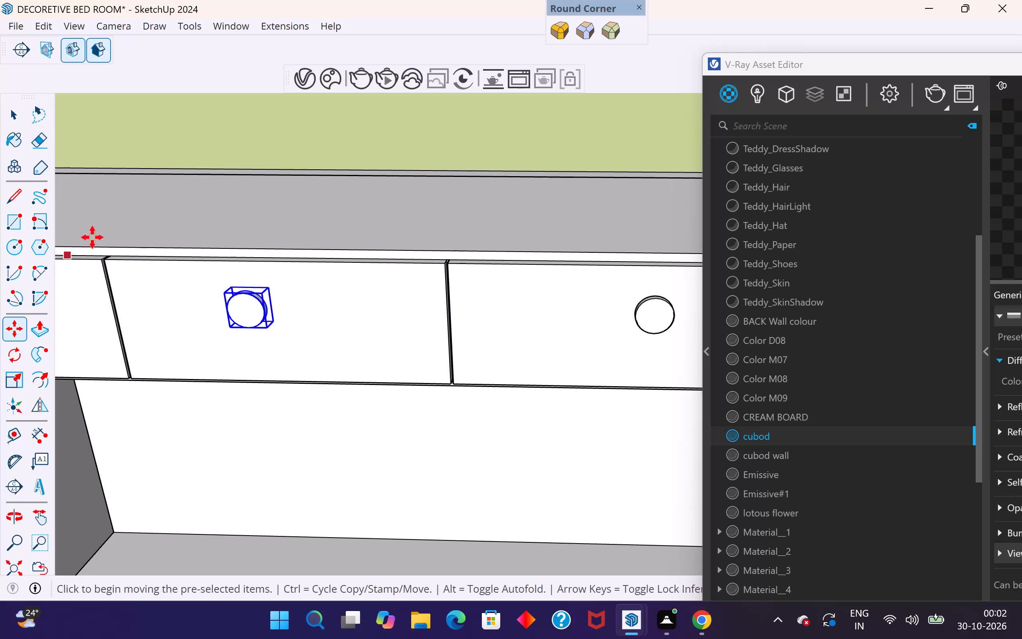
click(8, 112)
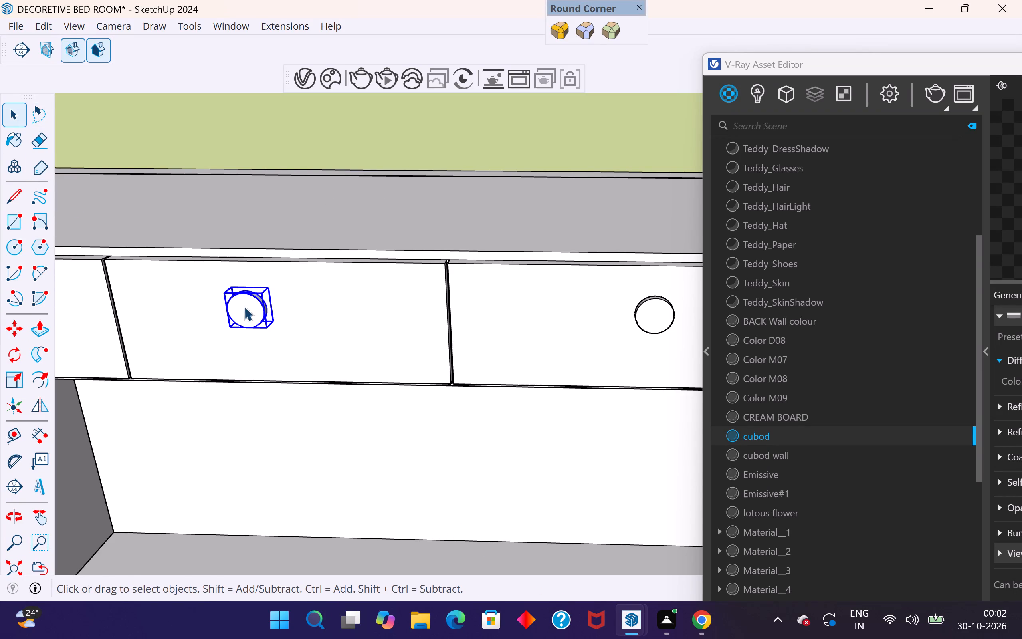
key(m)
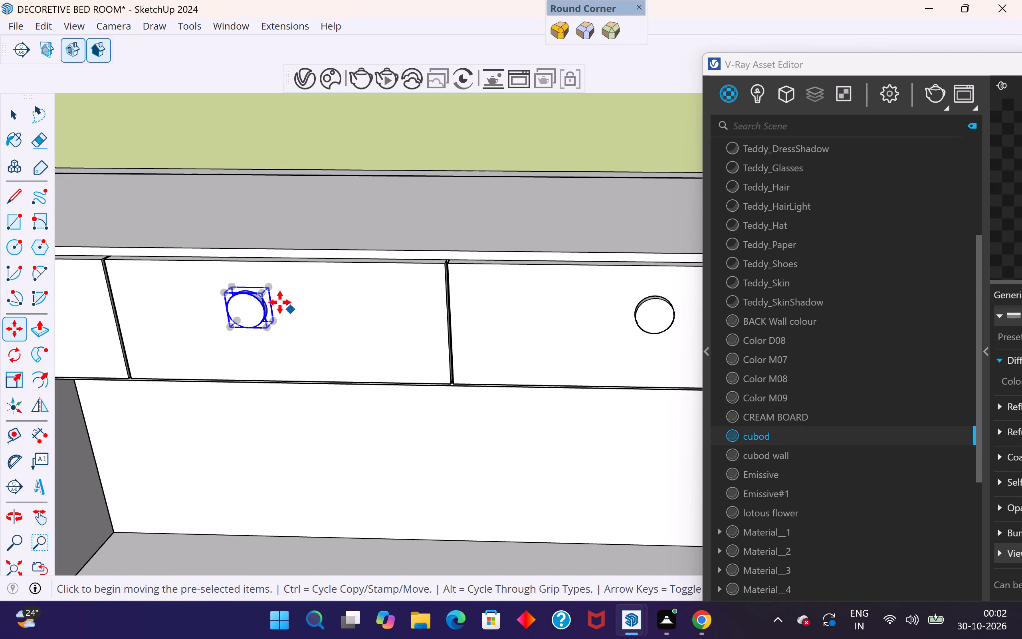
click(274, 294)
click(290, 296)
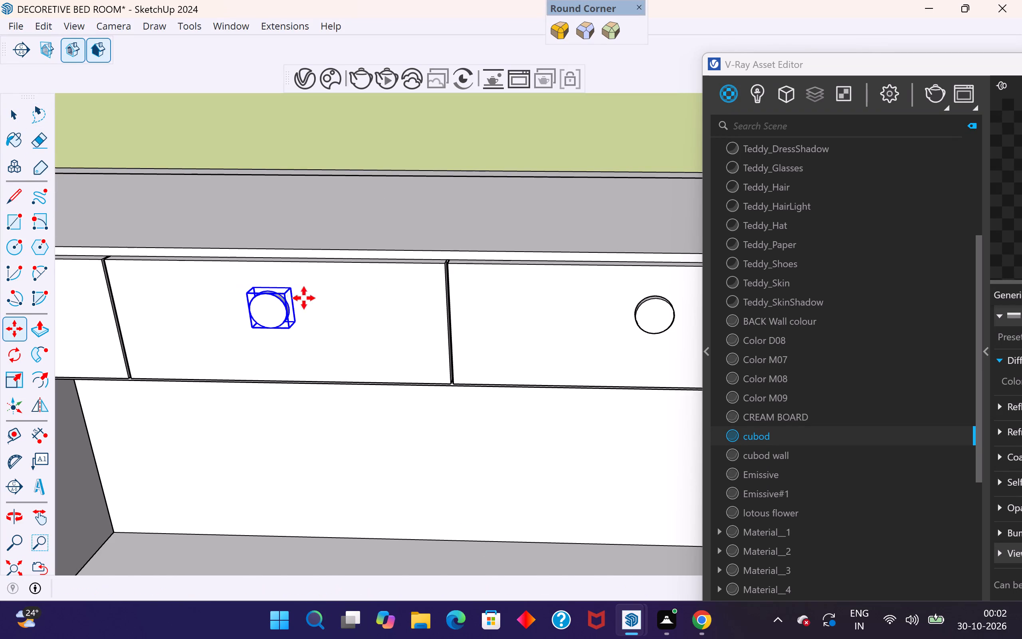
scroll(543, 322, down, 13)
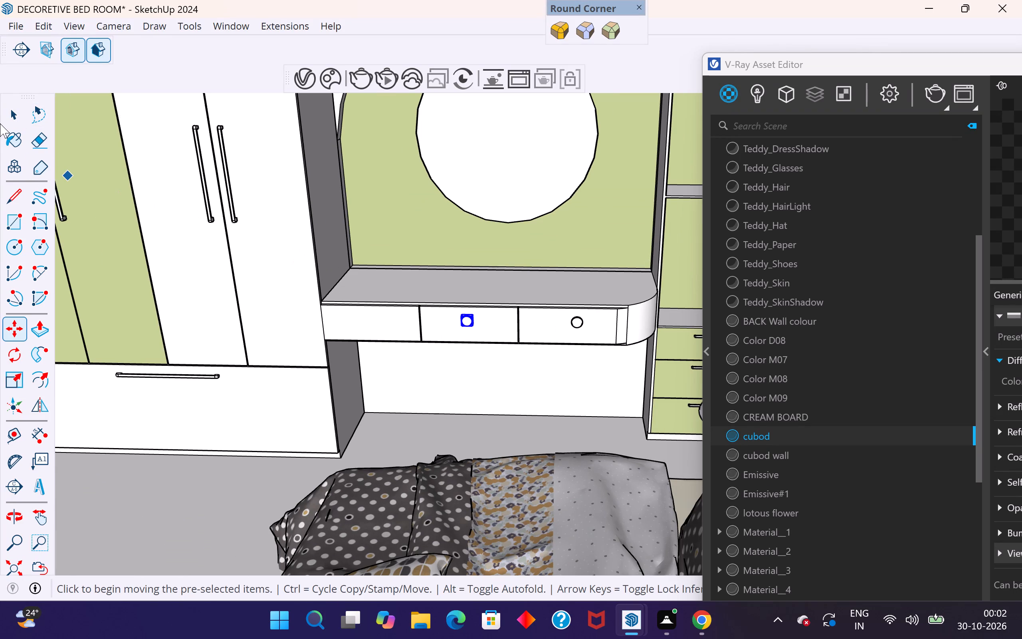
click(11, 114)
Copy the middle drawer's knob straight across onto the desk drawer nearest the wardrobe, and clear the selection.
scroll(455, 351, up, 2)
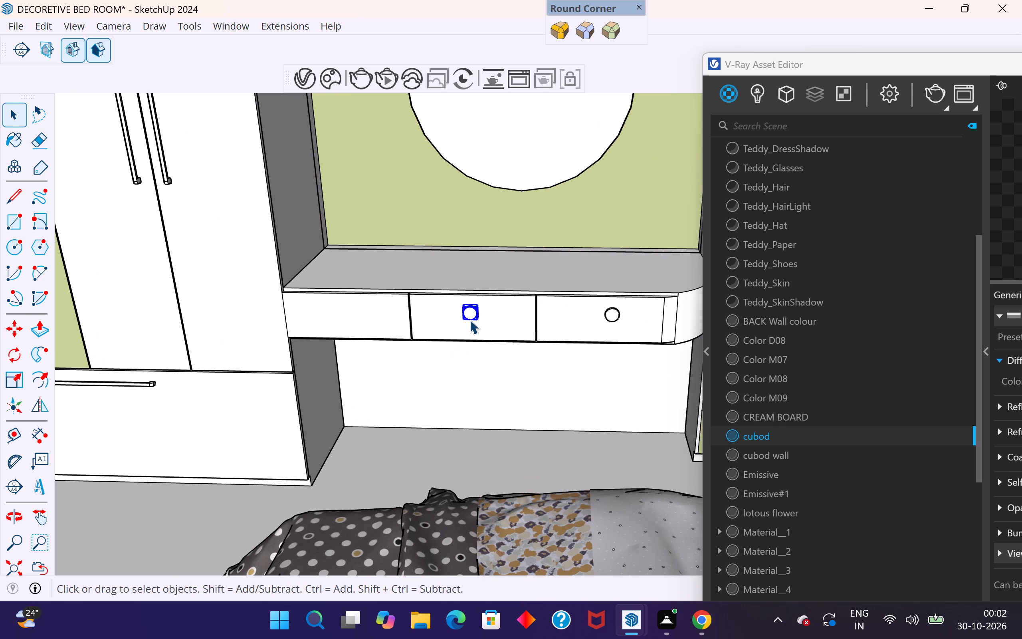
key(m)
scroll(483, 333, up, 15)
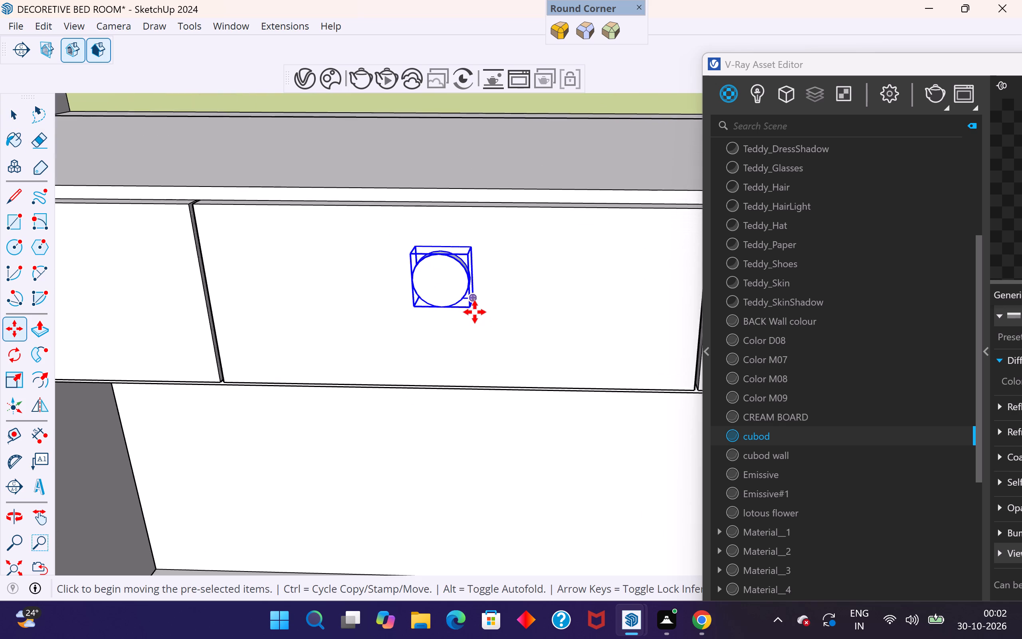
scroll(475, 312, up, 7)
click(477, 278)
scroll(477, 278, down, 10)
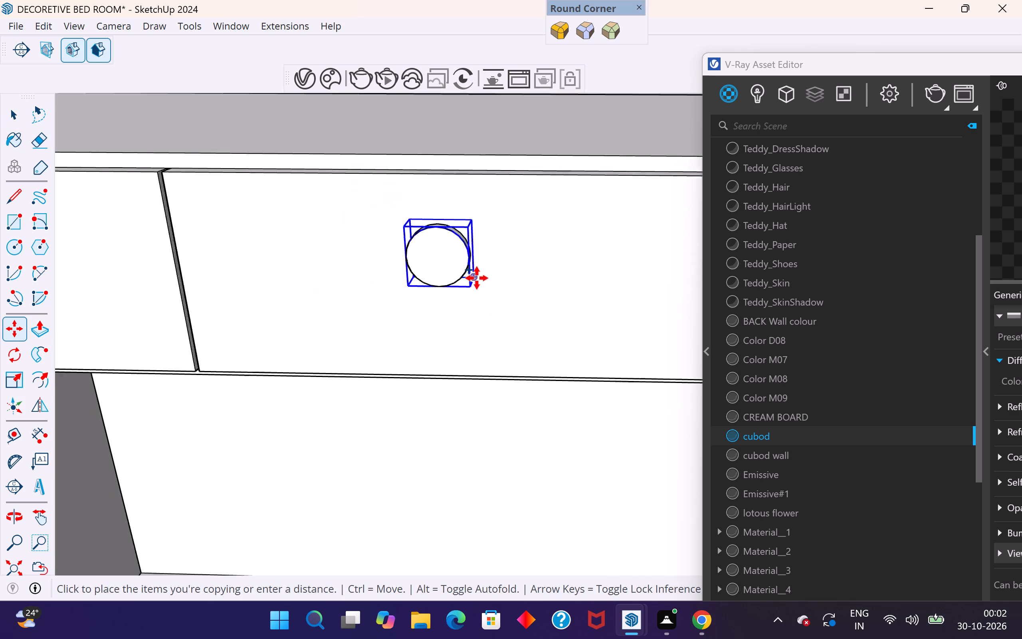
scroll(477, 278, down, 7)
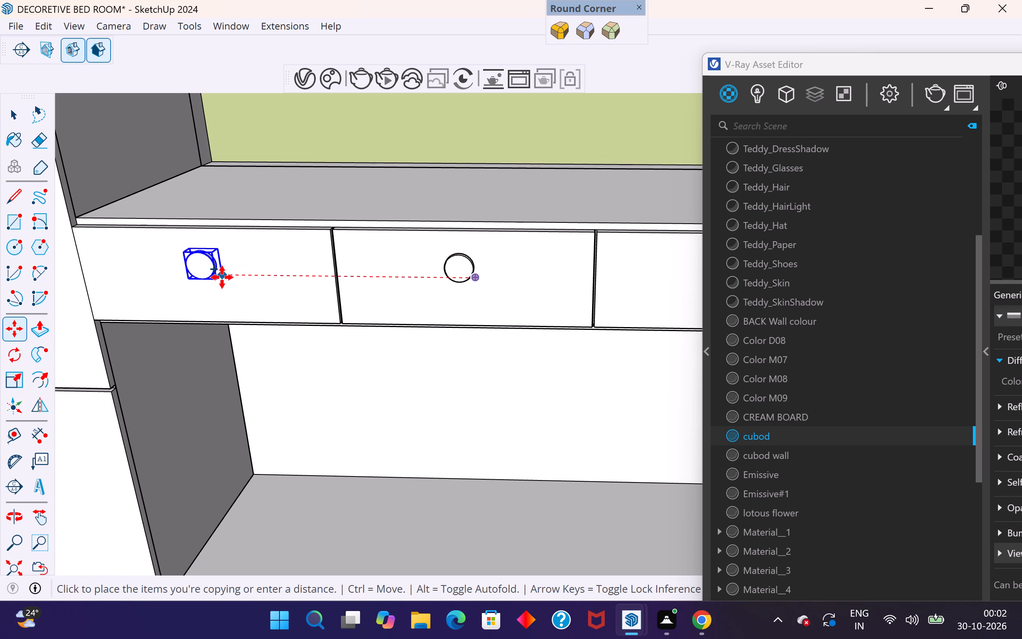
click(222, 277)
click(14, 114)
scroll(370, 411, down, 17)
click(593, 390)
Examine the whole bedroom from several angles, together with the reference image and the separate slab beside the room.
scroll(355, 329, down, 4)
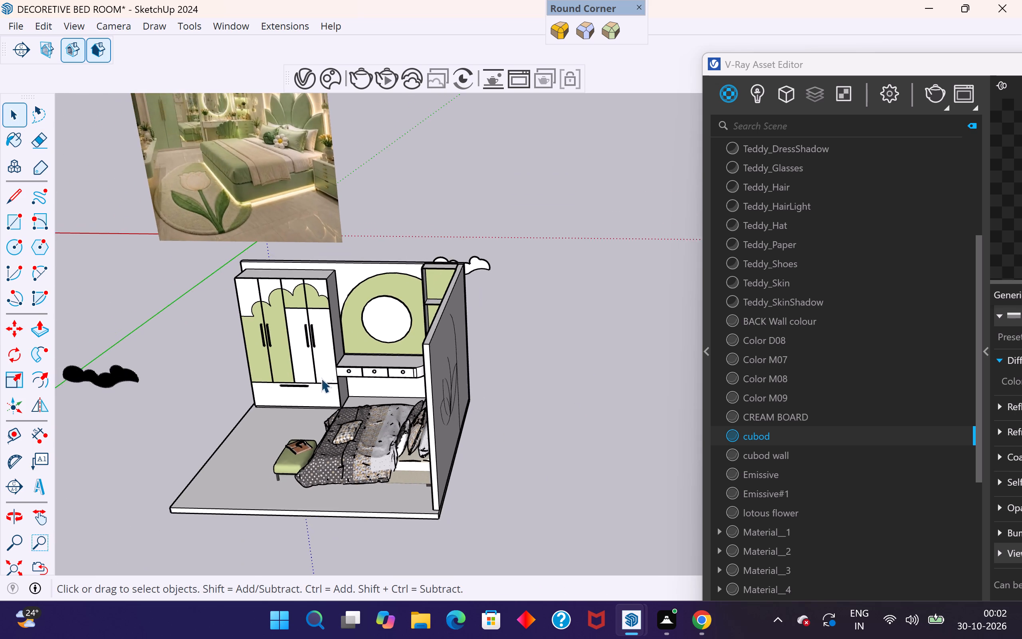
middle_drag(328, 391, 581, 357)
scroll(462, 261, down, 5)
middle_drag(485, 441, 602, 410)
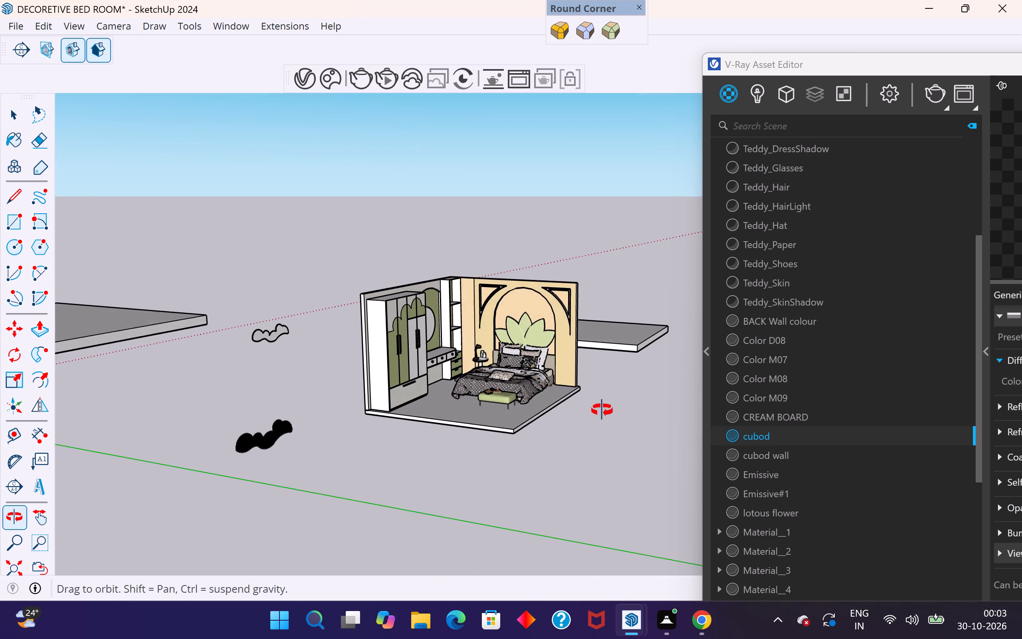
middle_drag(602, 410, 604, 437)
scroll(608, 393, up, 3)
middle_drag(613, 374, 590, 341)
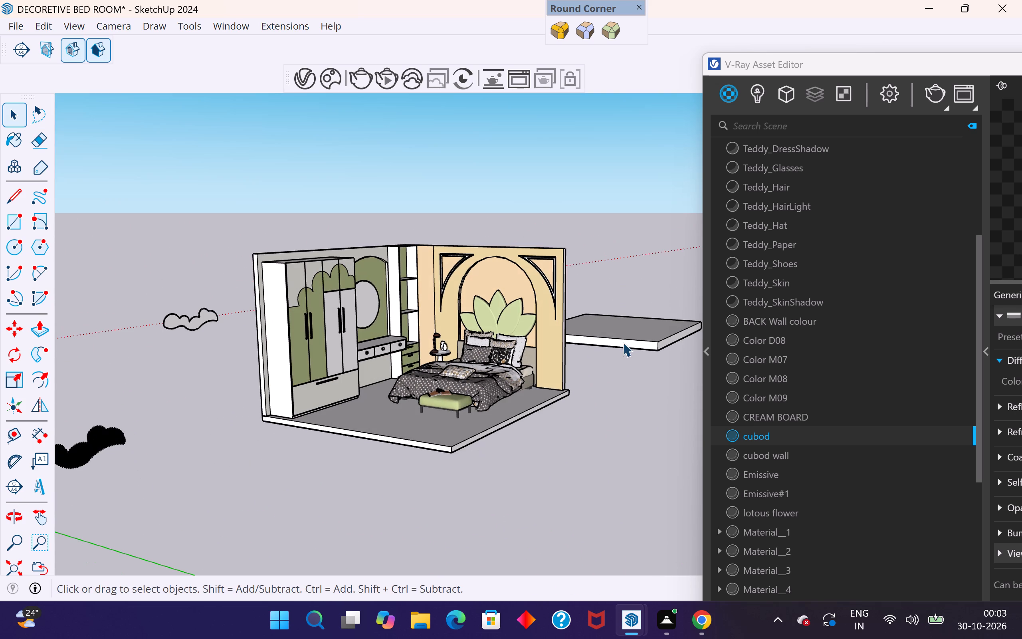
click(623, 342)
middle_drag(602, 400, 540, 437)
scroll(540, 437, down, 5)
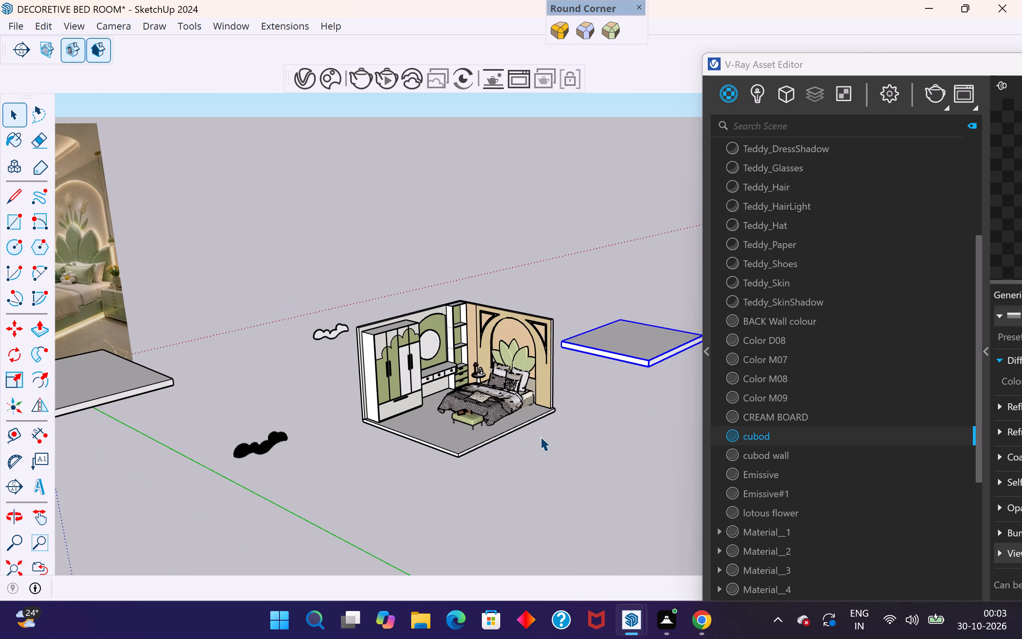
scroll(449, 335, up, 1)
scroll(546, 441, down, 4)
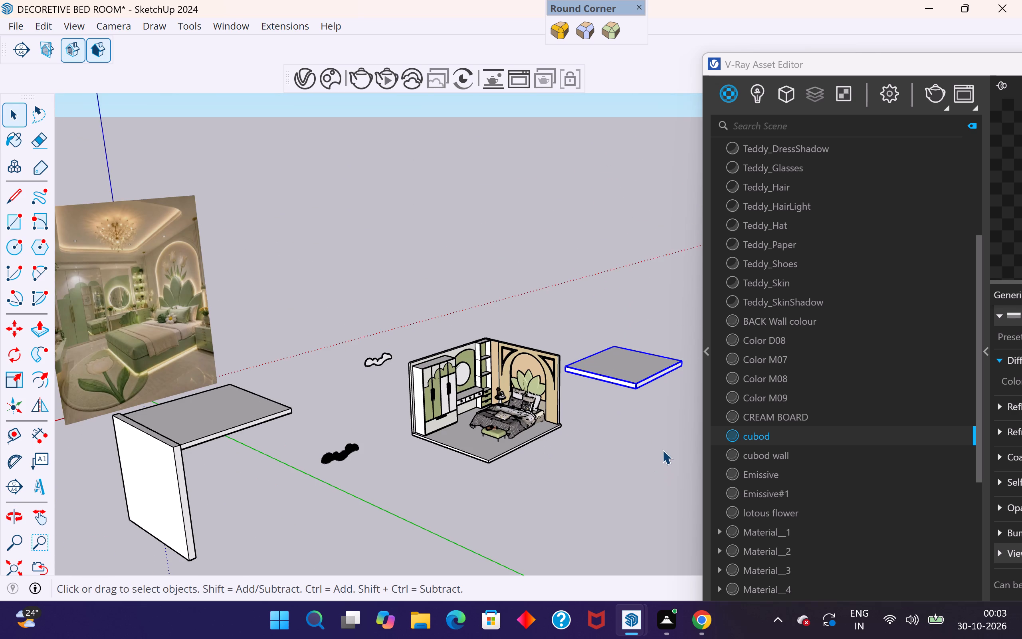
click(662, 450)
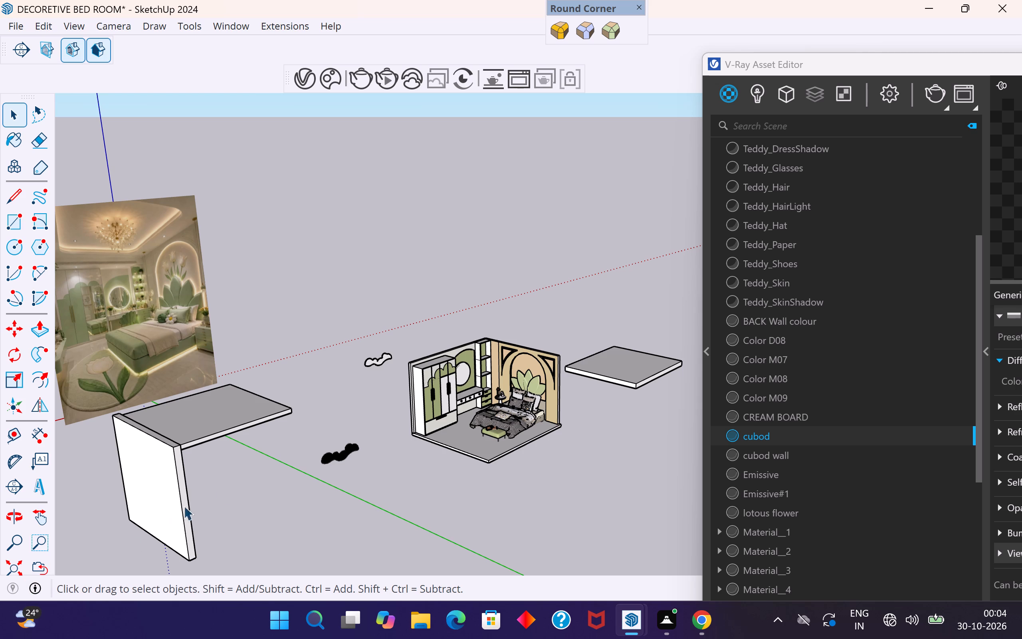
scroll(501, 484, down, 2)
scroll(424, 352, down, 3)
middle_drag(509, 480, 526, 453)
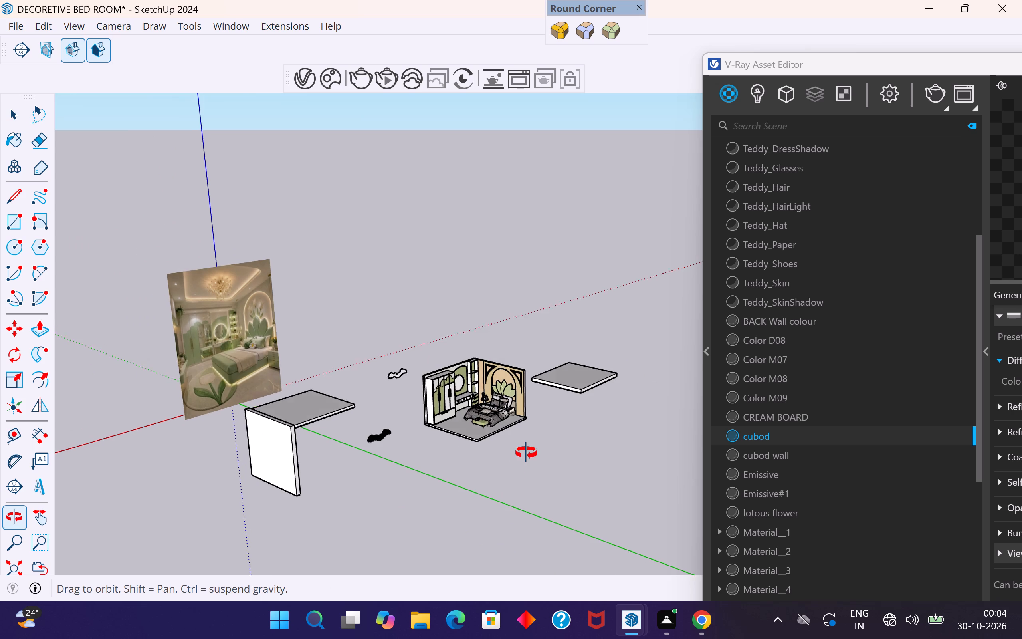
middle_drag(526, 453, 457, 411)
scroll(519, 401, up, 8)
middle_drag(517, 408, 517, 412)
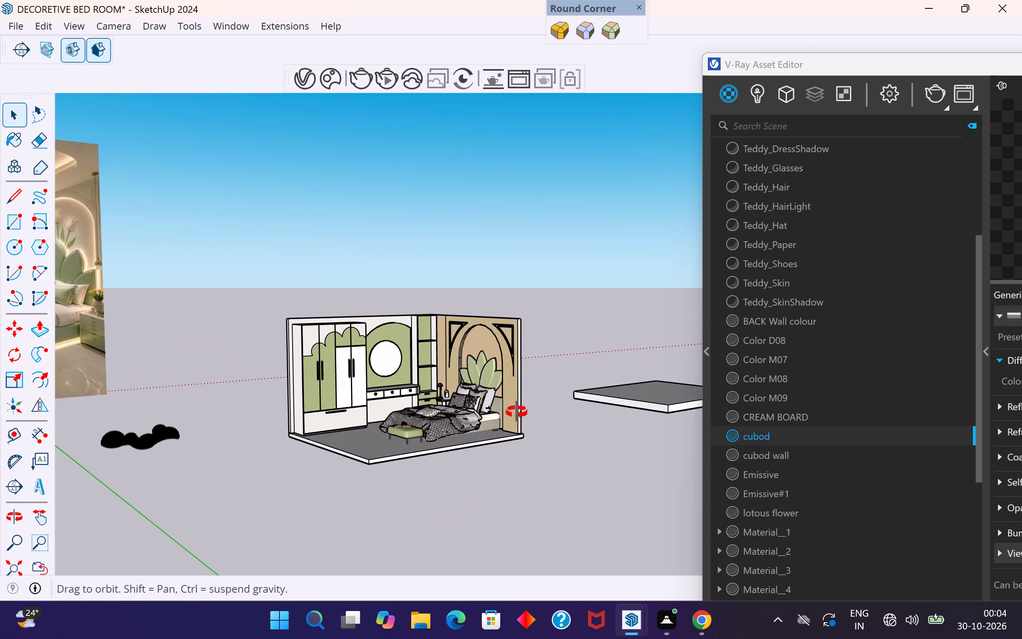
Create a new Generic V-Ray material in the scene's material list.
middle_drag(517, 412, 518, 451)
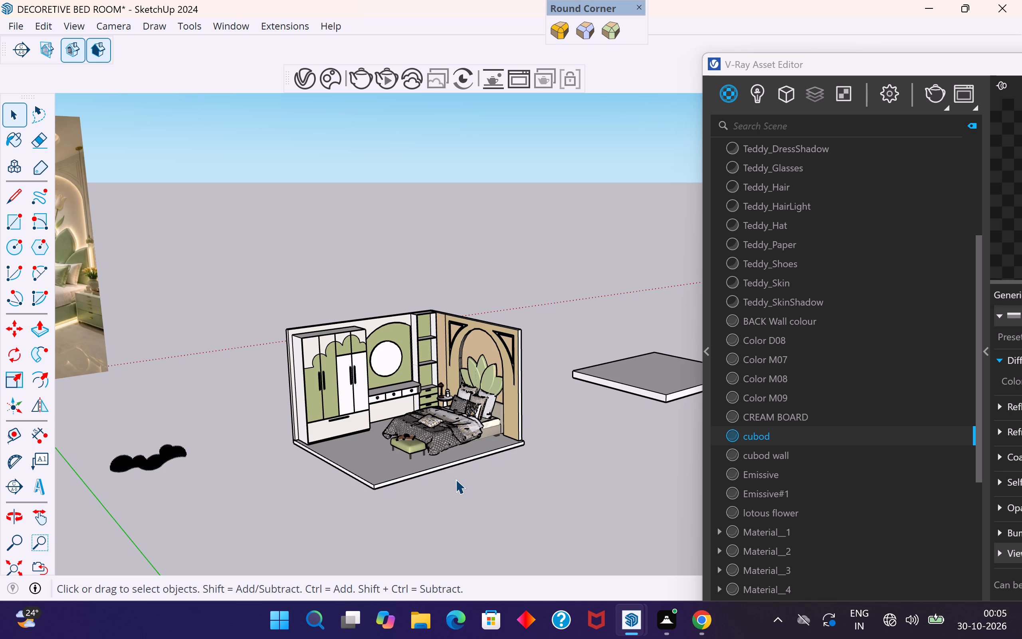
scroll(309, 346, up, 2)
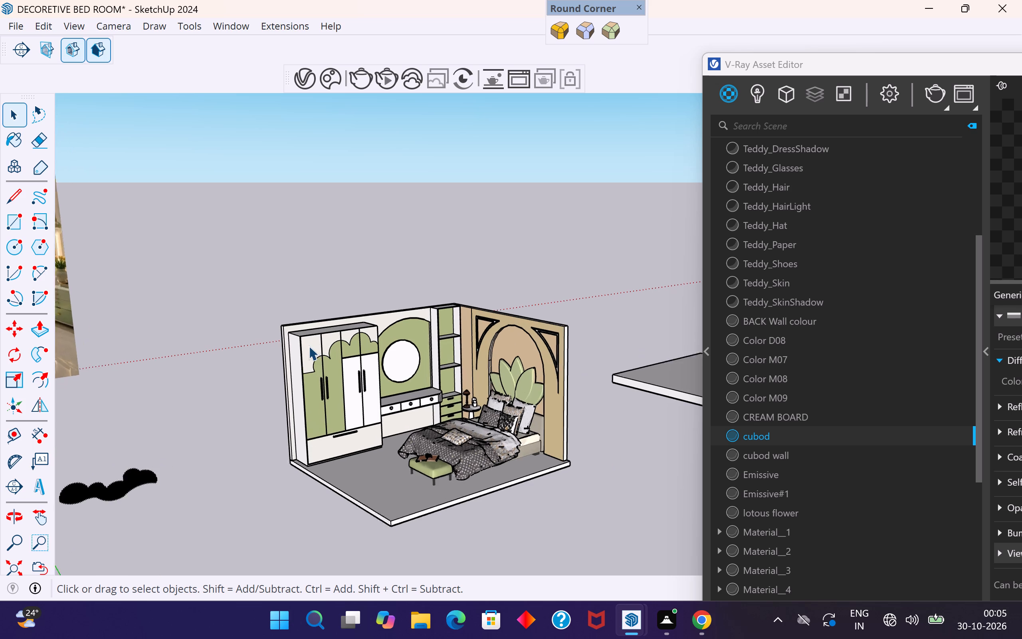
scroll(309, 346, up, 1)
scroll(379, 396, up, 1)
middle_drag(379, 396, 346, 393)
click(726, 94)
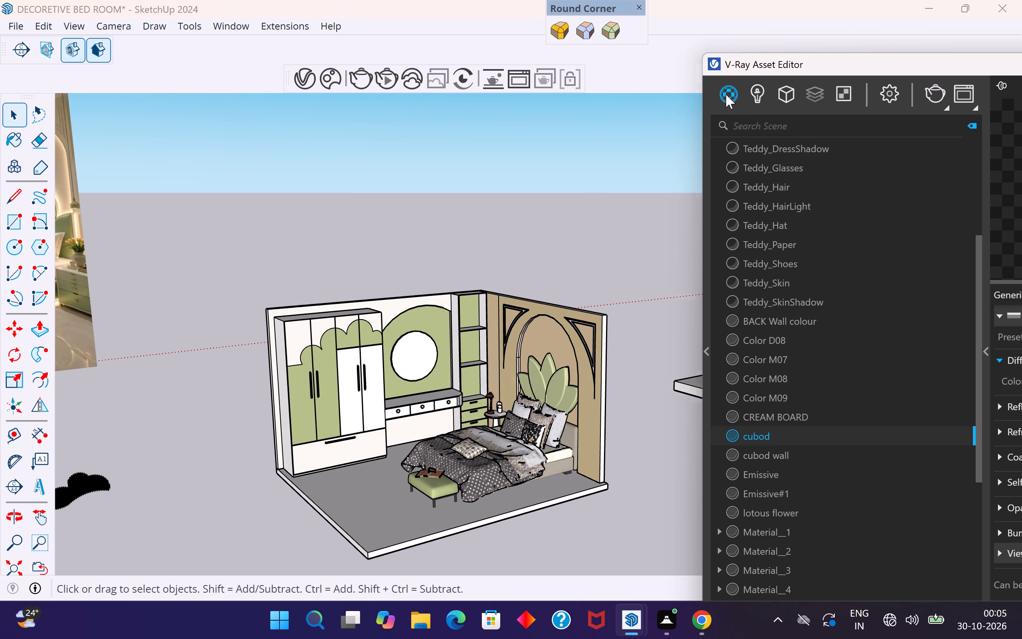
right_click(726, 94)
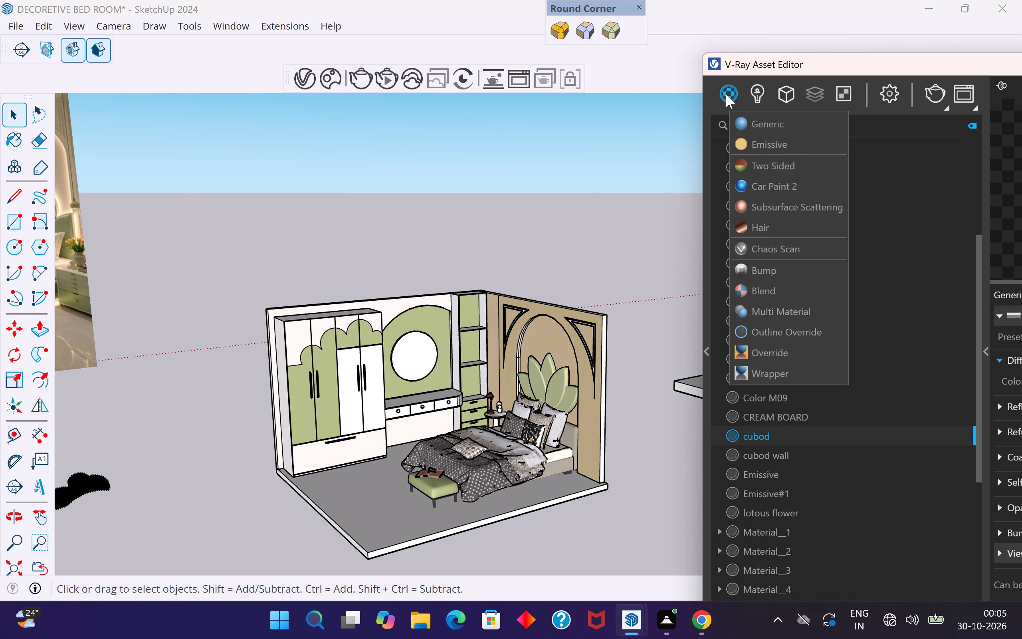
click(794, 123)
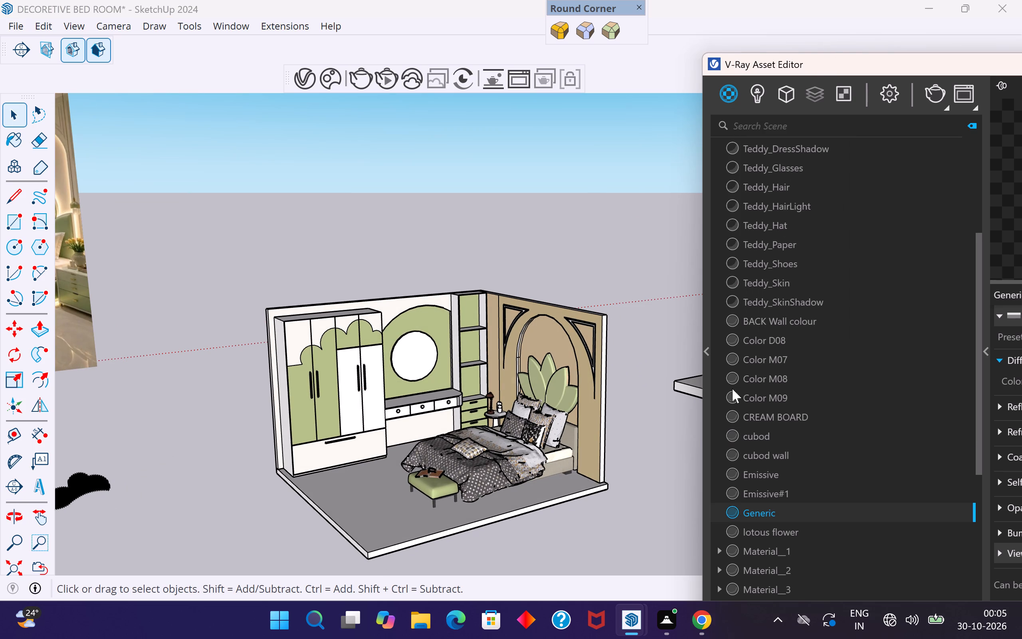
Rename the new Generic material as mirror.
key(BackSpace)
right_click(826, 518)
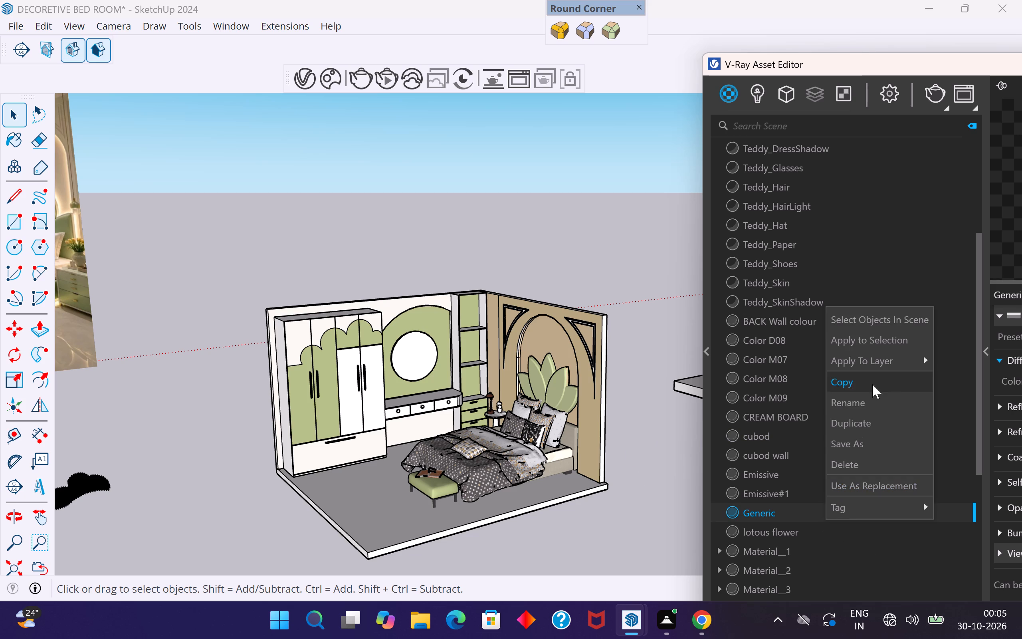
click(877, 401)
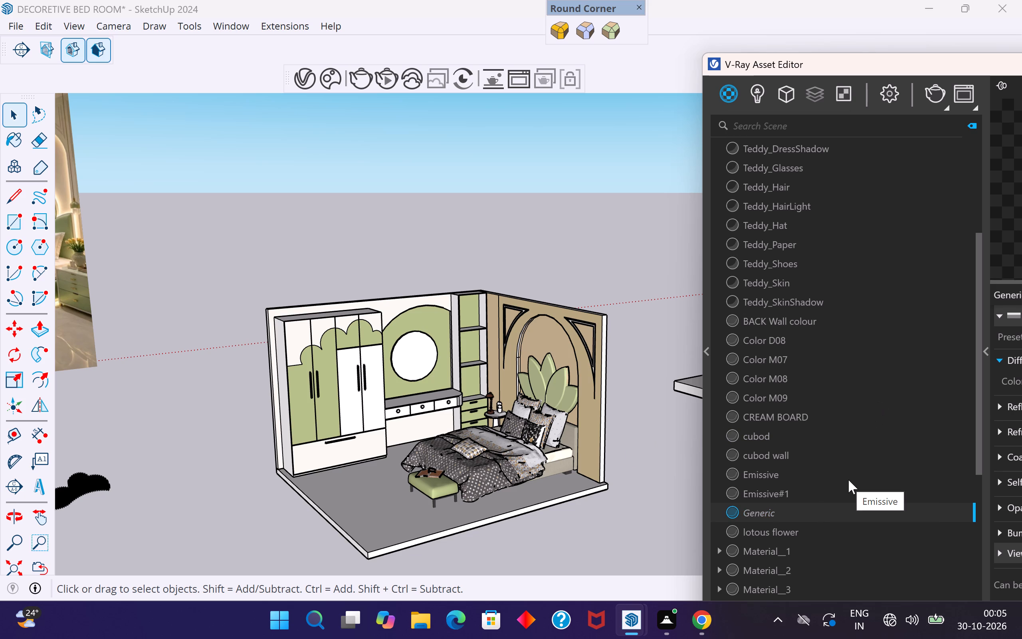
key(BackSpace)
key(BackSpace)
key(BackSpace)
key(BackSpace)
key(BackSpace)
key(BackSpace)
key(BackSpace)
key(BackSpace)
key(BackSpace)
key(BackSpace)
key(BackSpace)
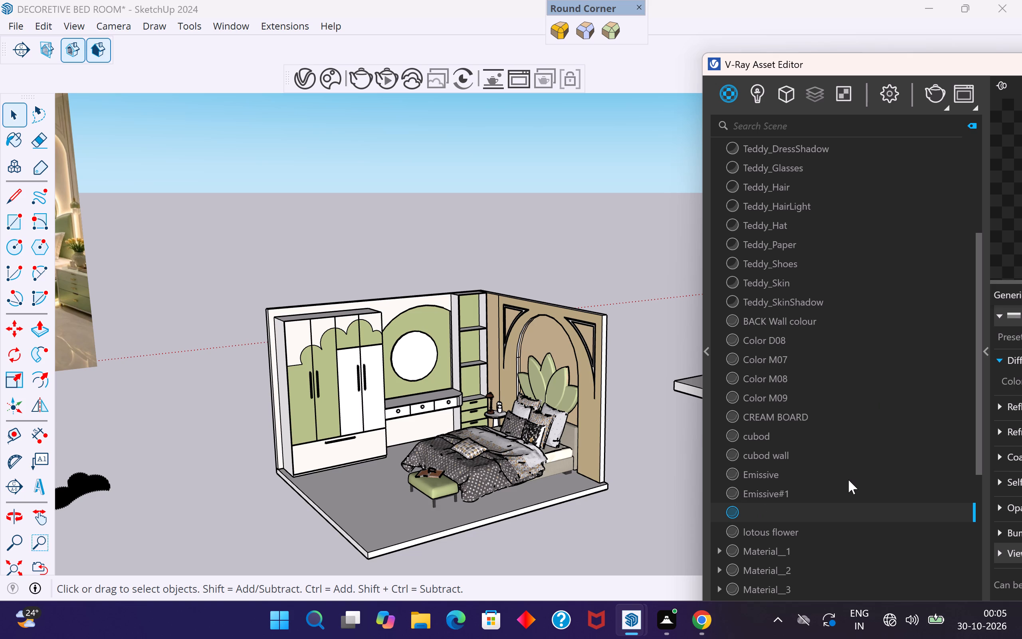
text(mirr)
key(o)
key(r)
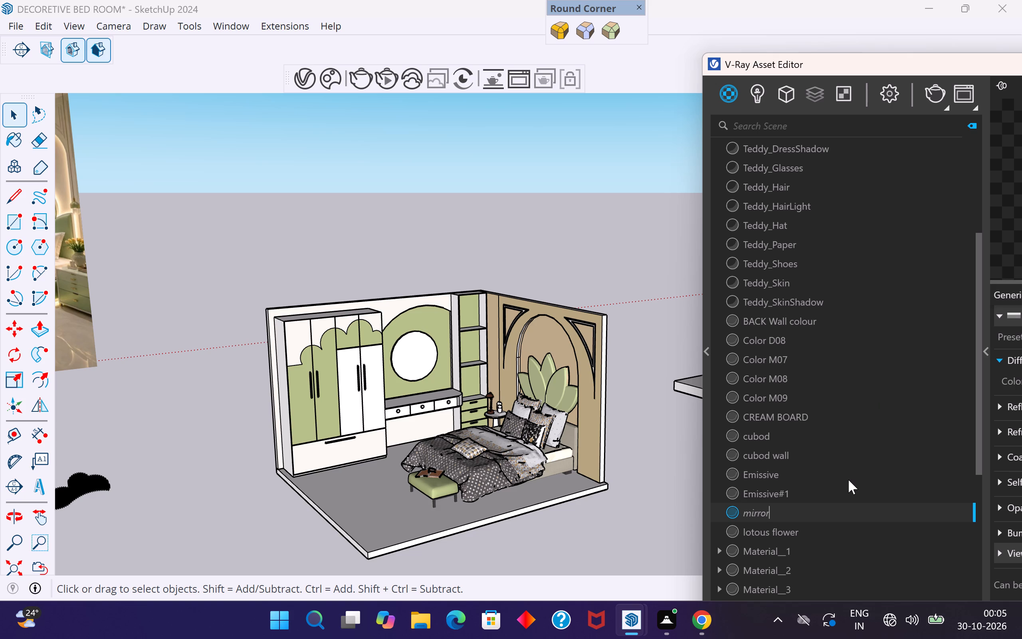
click(848, 480)
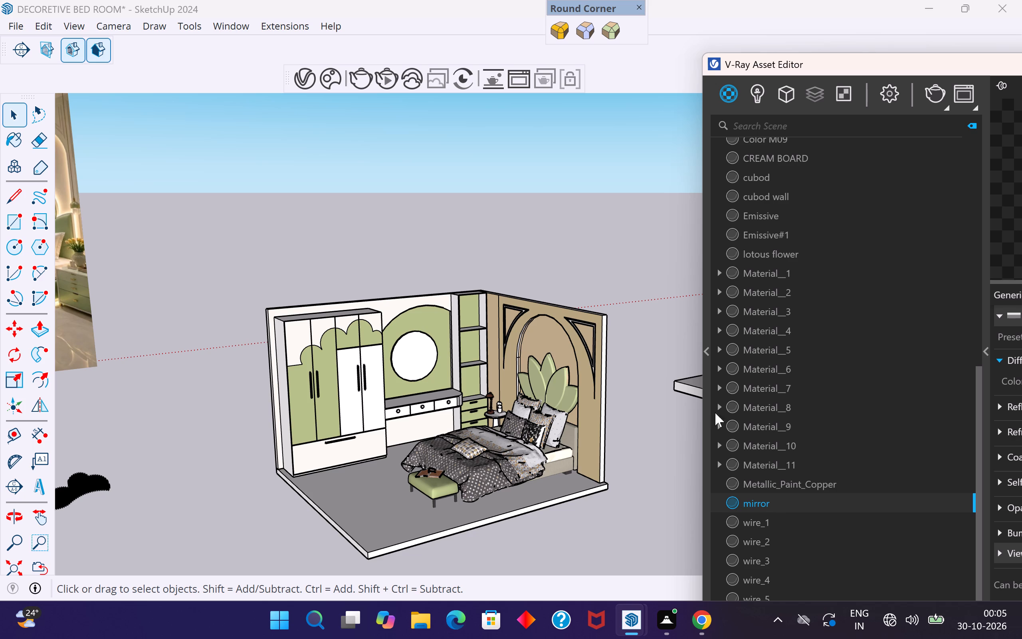
Apply the mirror material to the two tall white wardrobe door faces beside the desk.
drag(852, 69, 751, 37)
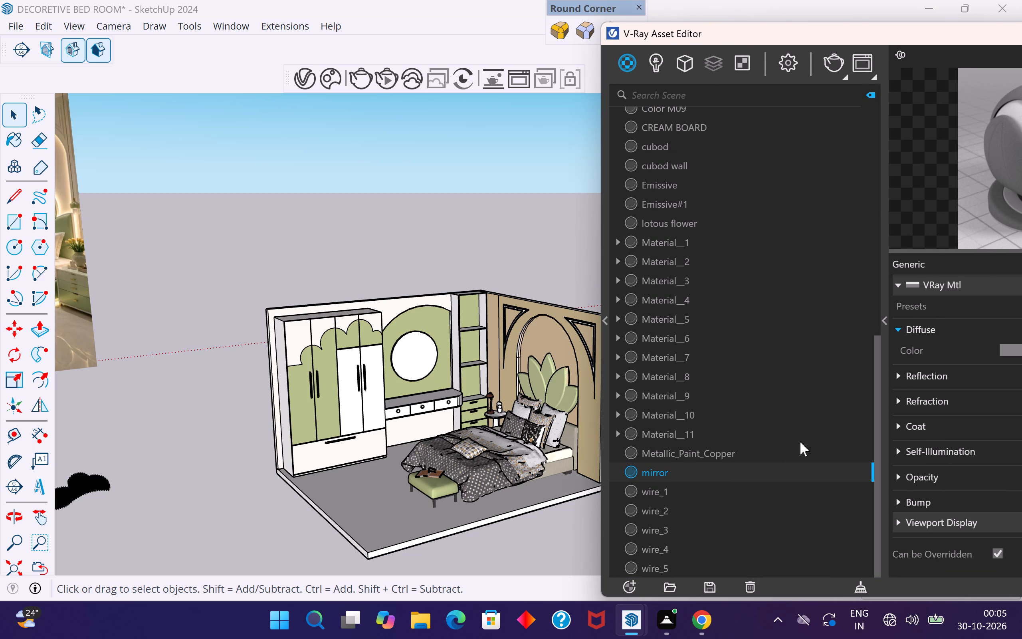
click(374, 401)
scroll(374, 401, up, 4)
scroll(291, 403, down, 4)
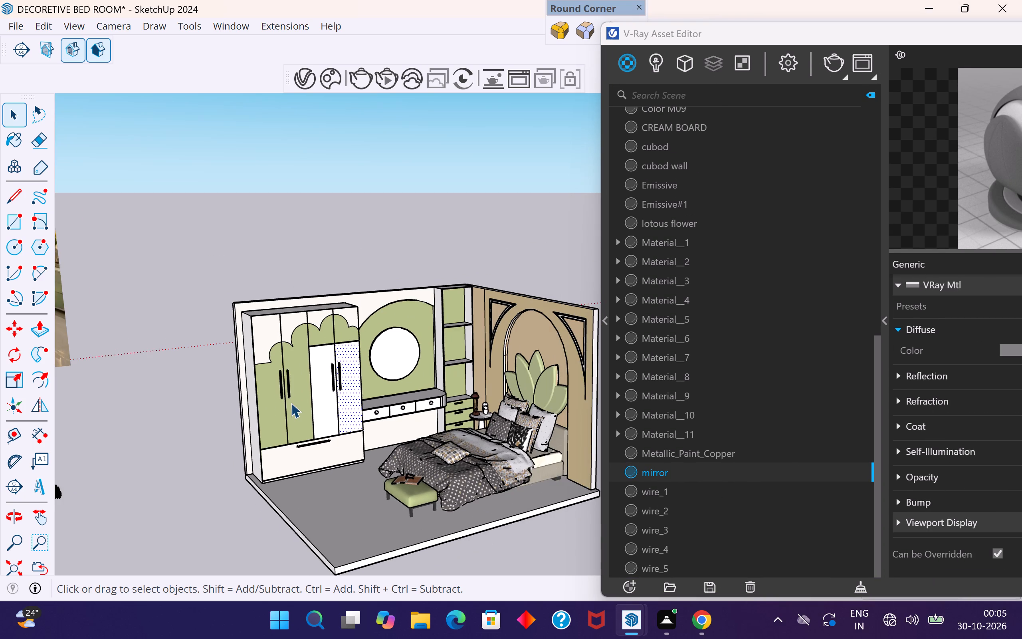
scroll(290, 425, up, 7)
click(340, 411)
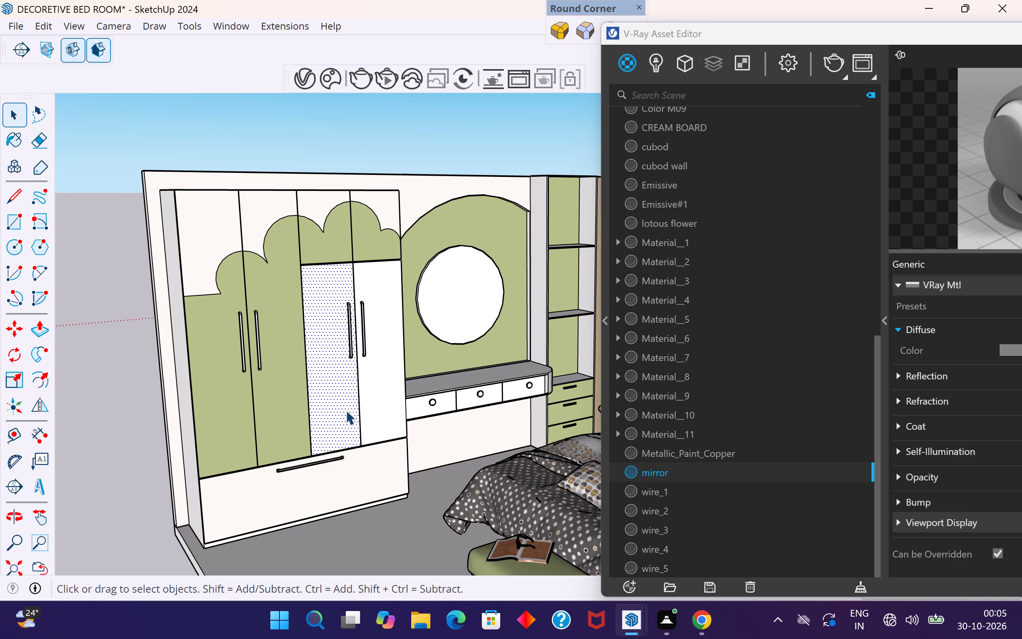
shift+click(391, 398)
shift+click(448, 321)
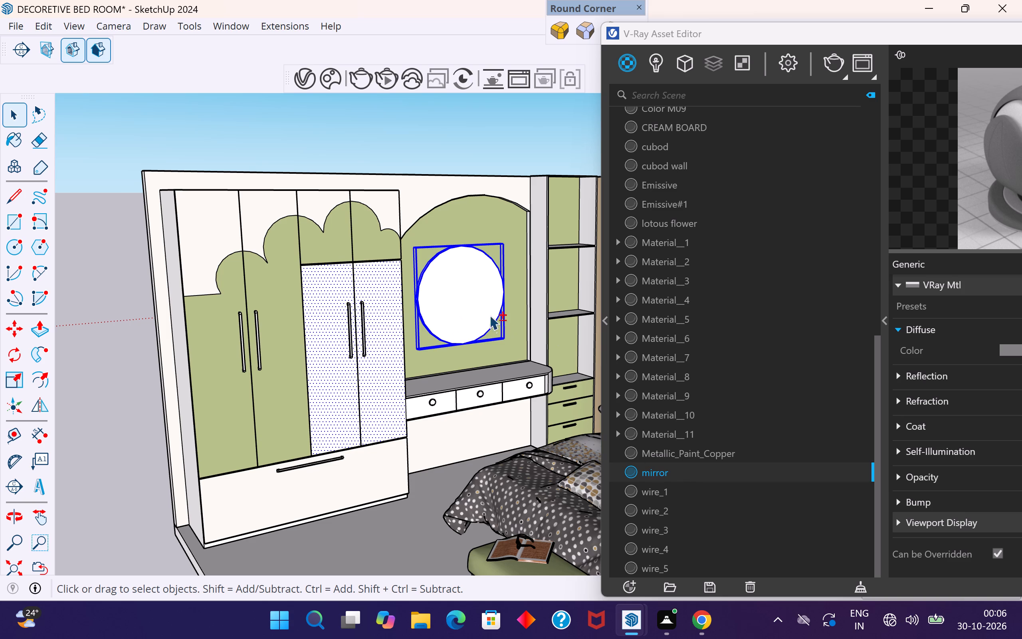
shift+click(473, 298)
shift+click(473, 274)
shift+double_click(473, 274)
click(356, 377)
click(338, 386)
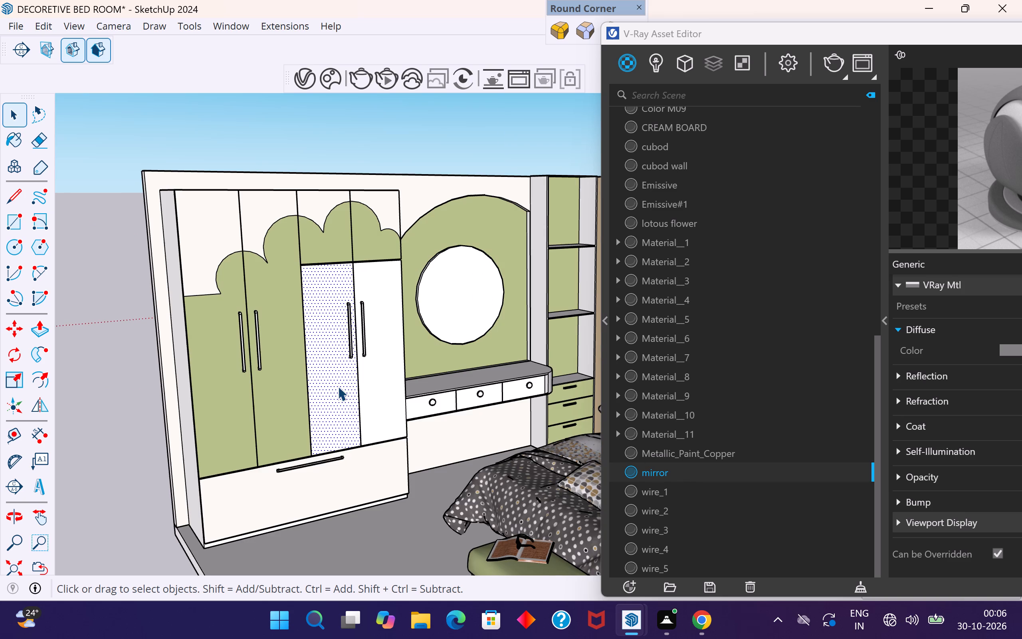
shift+click(369, 384)
right_click(707, 468)
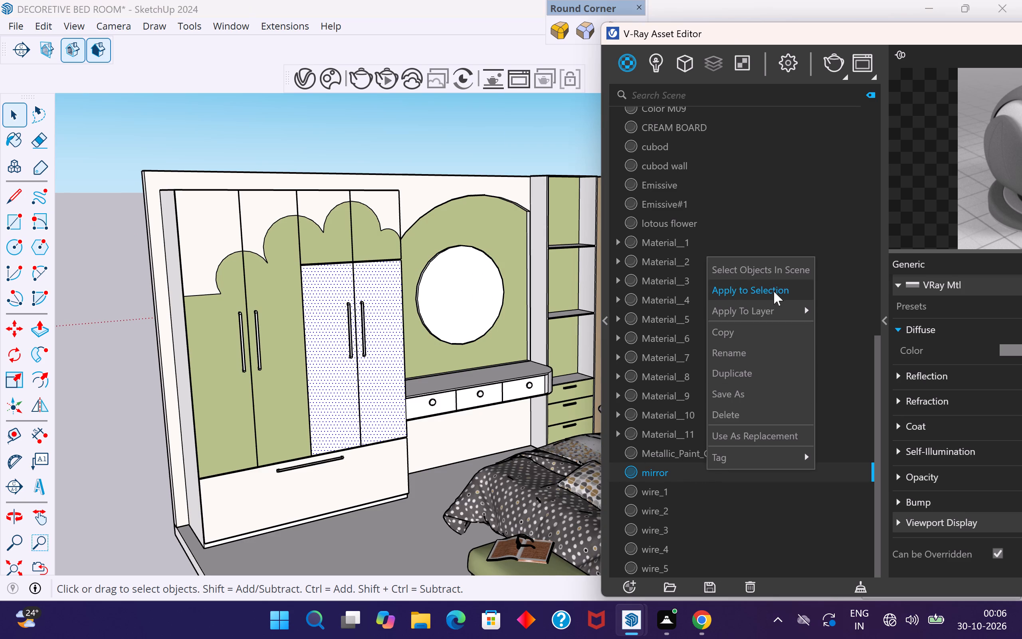
click(774, 286)
Apply the mirror material to the round face inside the mirror group above the desk, and leave the group.
double_click(457, 296)
click(474, 284)
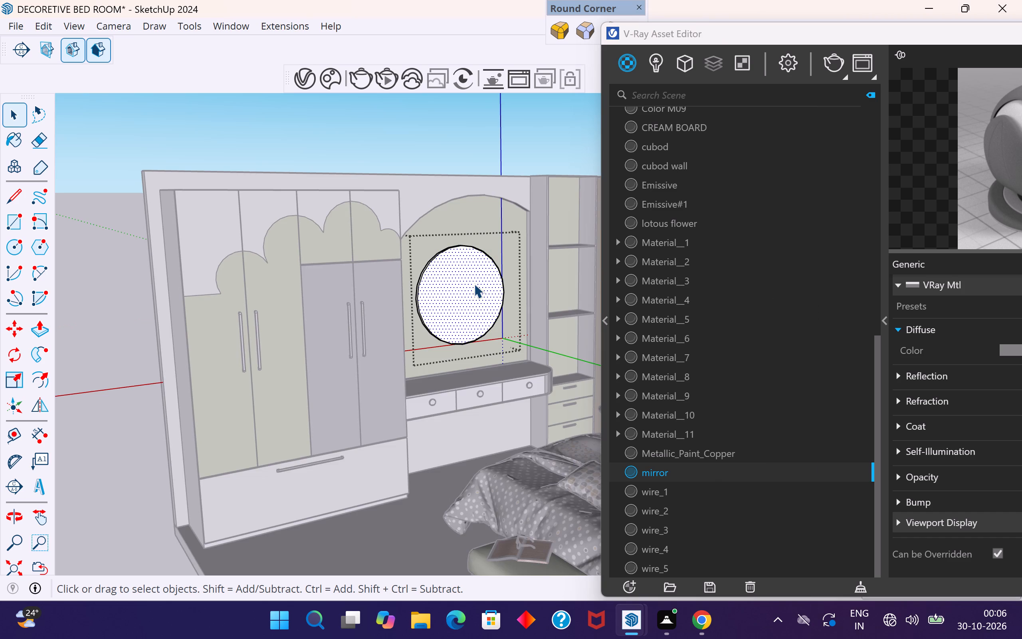
right_click(691, 474)
click(740, 300)
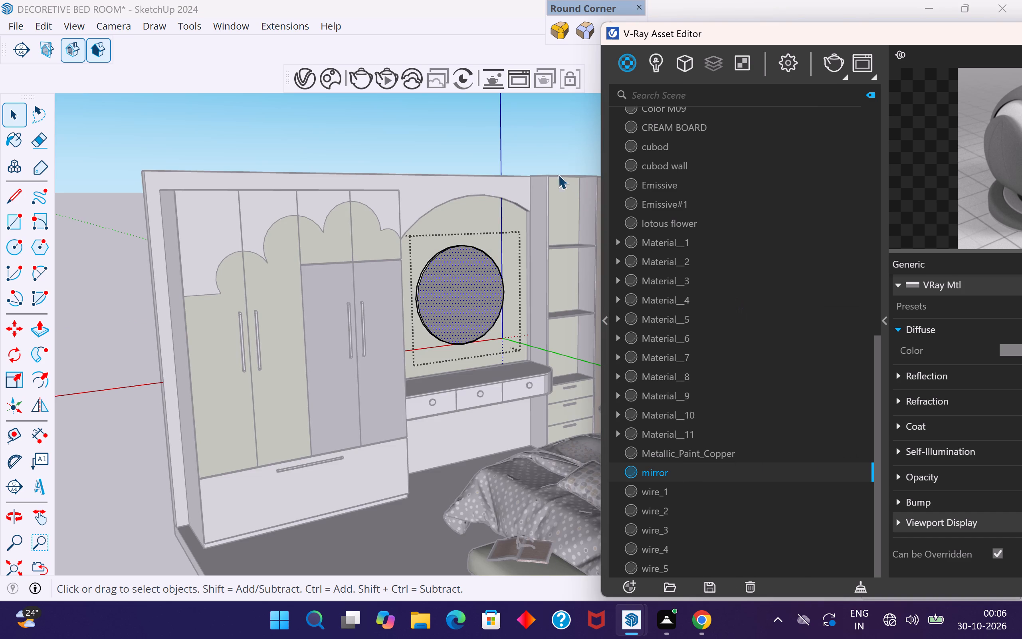
click(531, 139)
Examine the mirror surfaces on the wardrobe and above the desk within the whole room from different angles.
scroll(453, 276, down, 6)
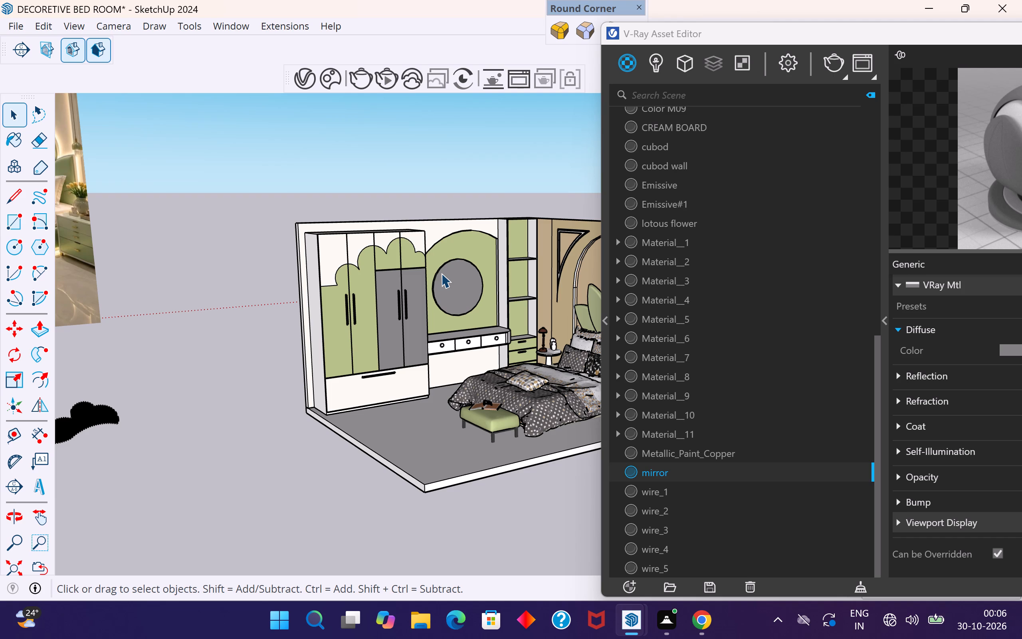
scroll(363, 294, down, 6)
scroll(221, 341, down, 2)
middle_drag(328, 435, 489, 484)
scroll(302, 189, down, 4)
scroll(407, 363, up, 9)
middle_drag(422, 212, 410, 200)
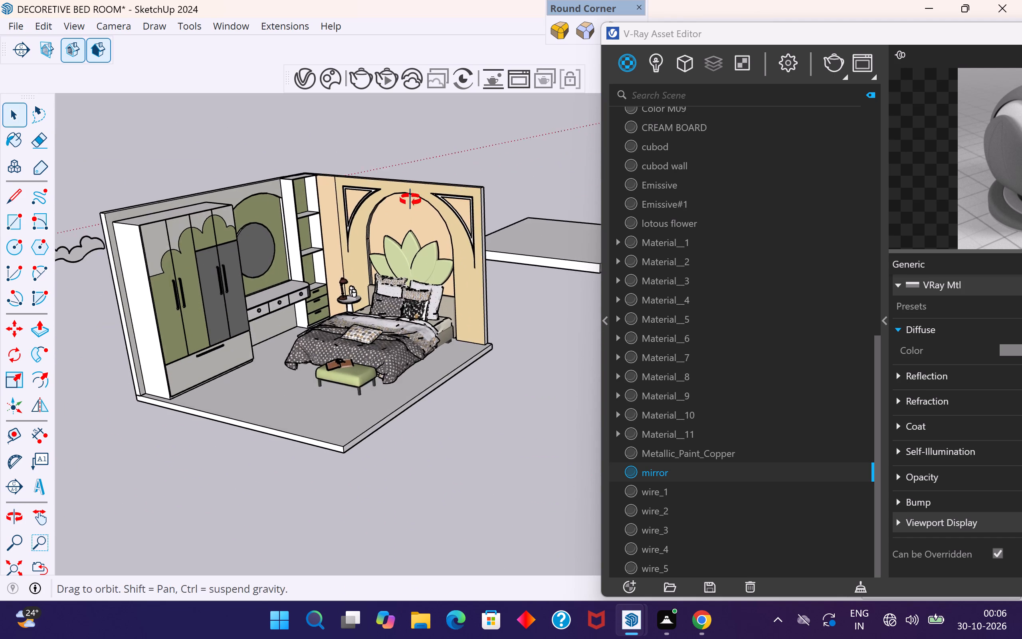
middle_drag(410, 200, 389, 171)
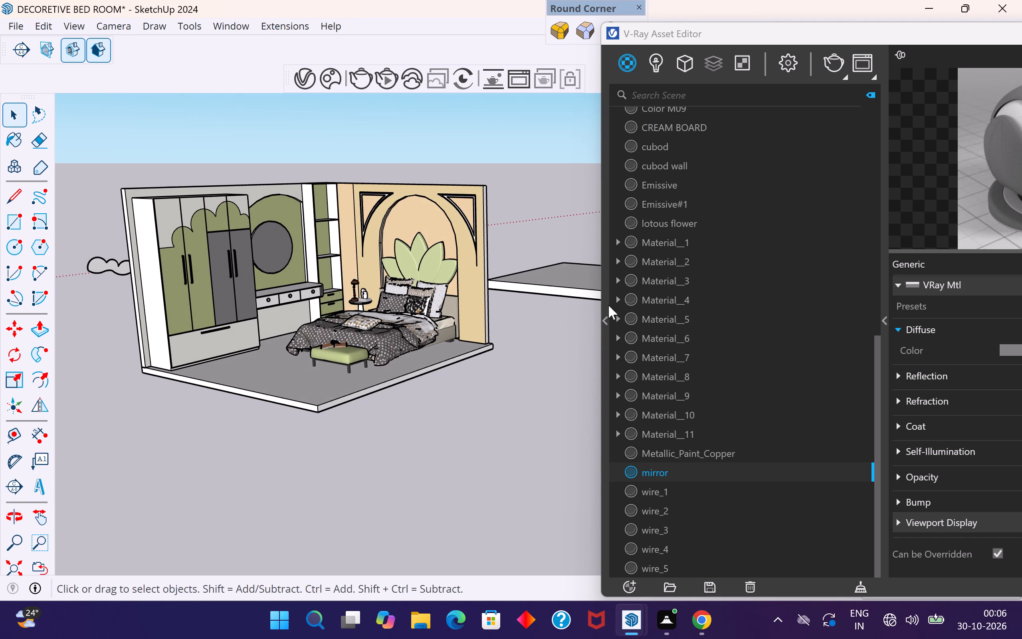
Set the mirror material's diffuse colour to black and its reflection colour to white.
drag(949, 33, 799, 26)
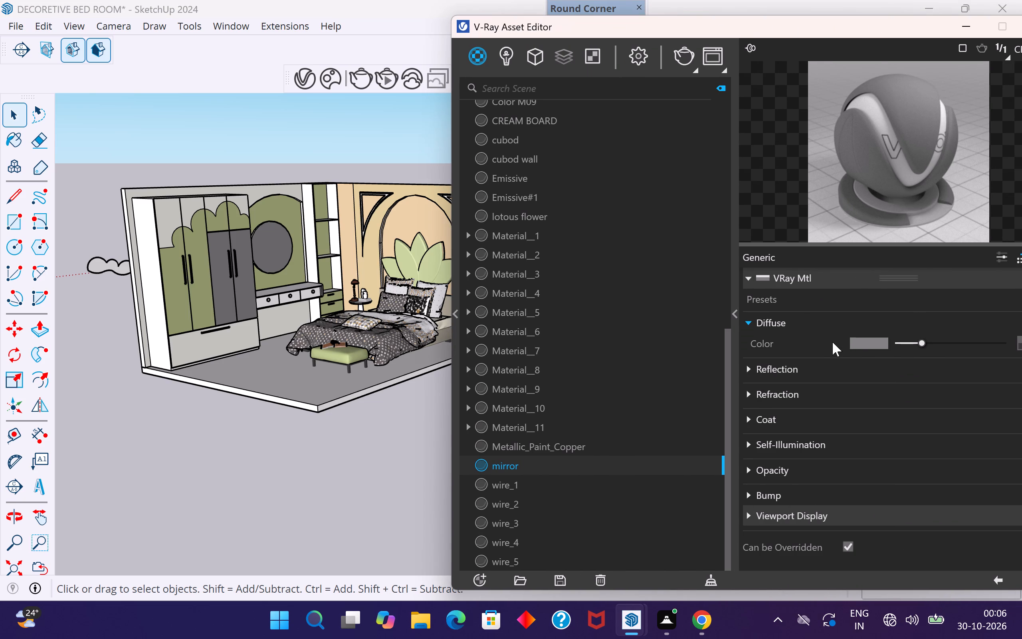
drag(922, 344, 885, 344)
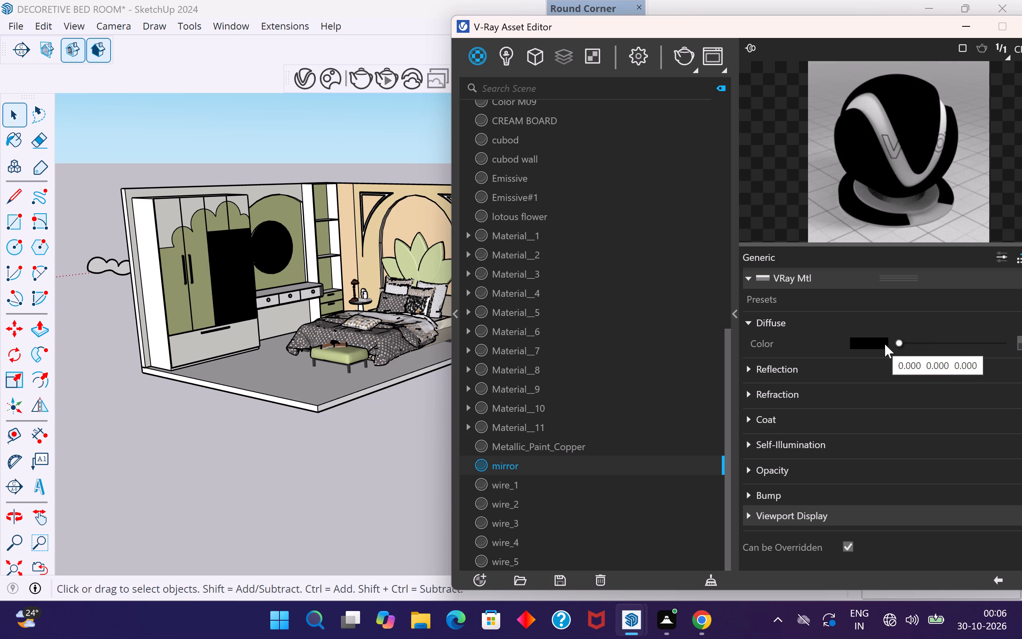
click(749, 369)
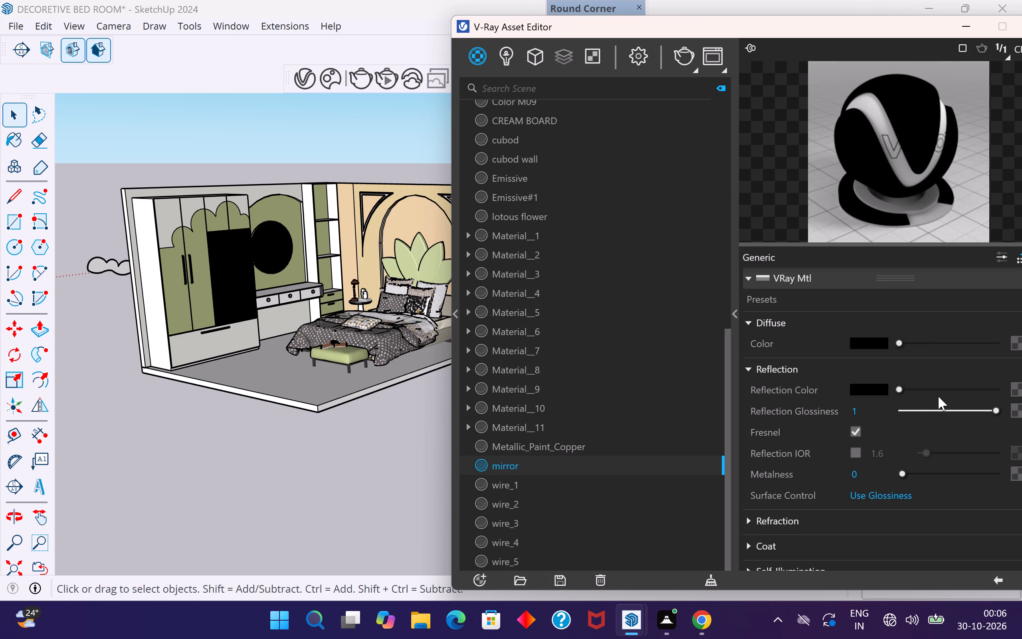
drag(898, 389, 948, 396)
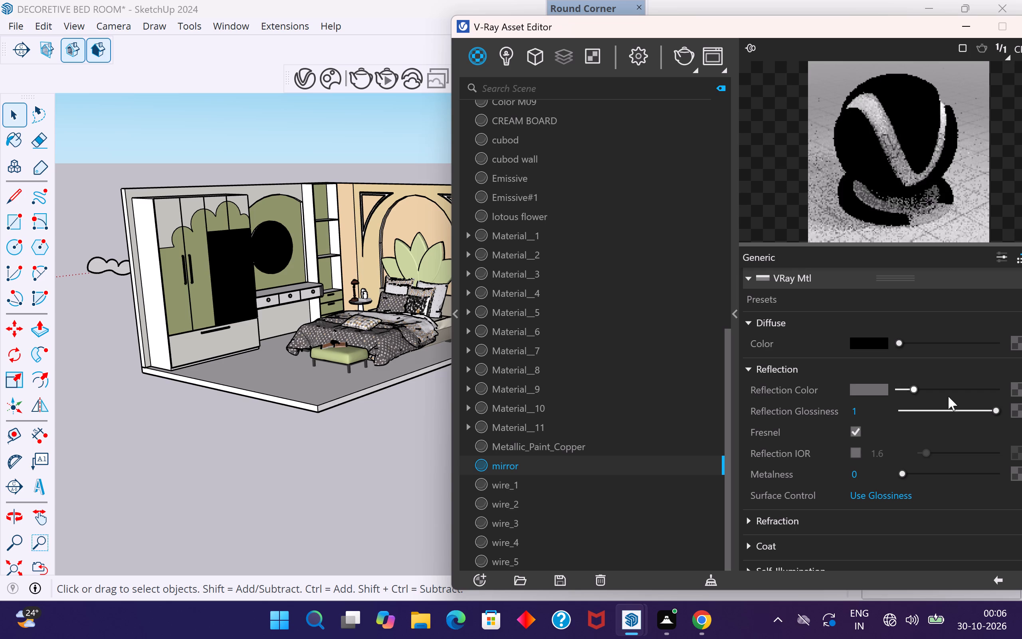
drag(948, 396, 1016, 399)
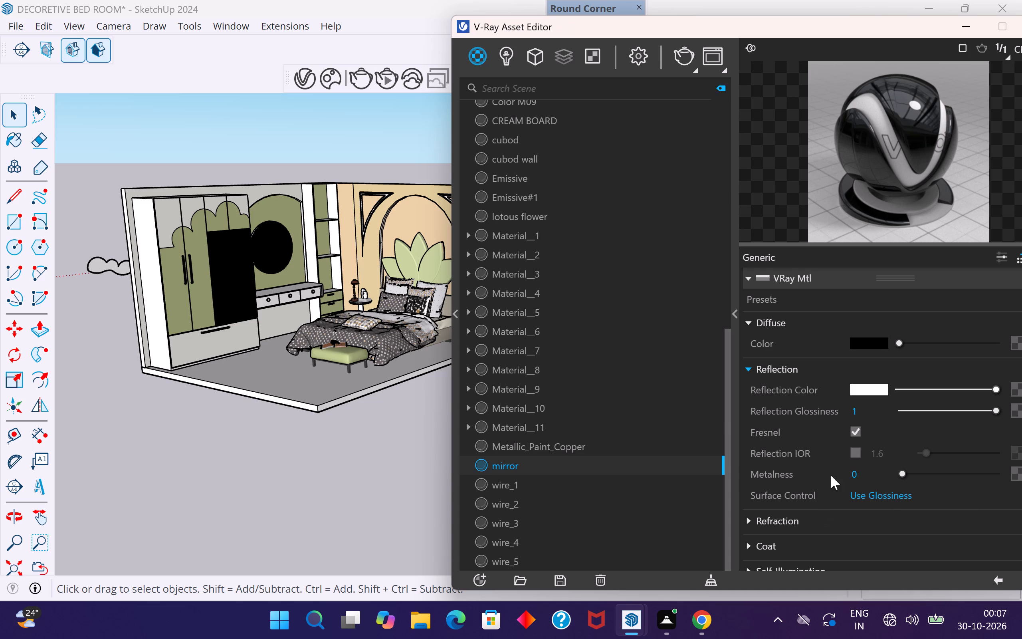
Enable the mirror material's reflection IOR and set it to 20.
click(859, 452)
click(911, 454)
click(897, 452)
key(BackSpace)
key(BackSpace)
key(BackSpace)
text(20)
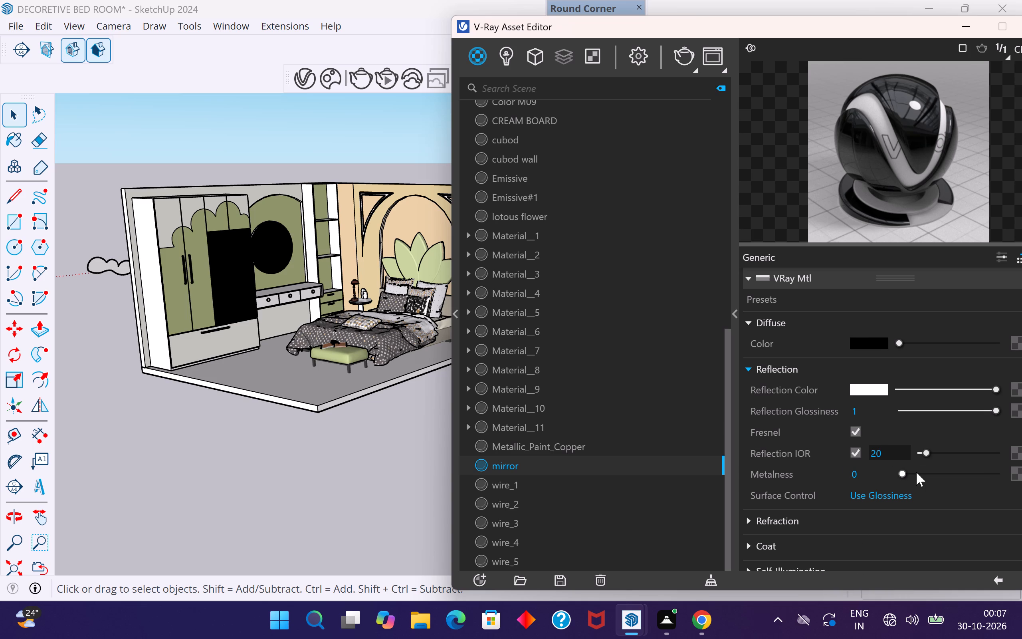
key(Return)
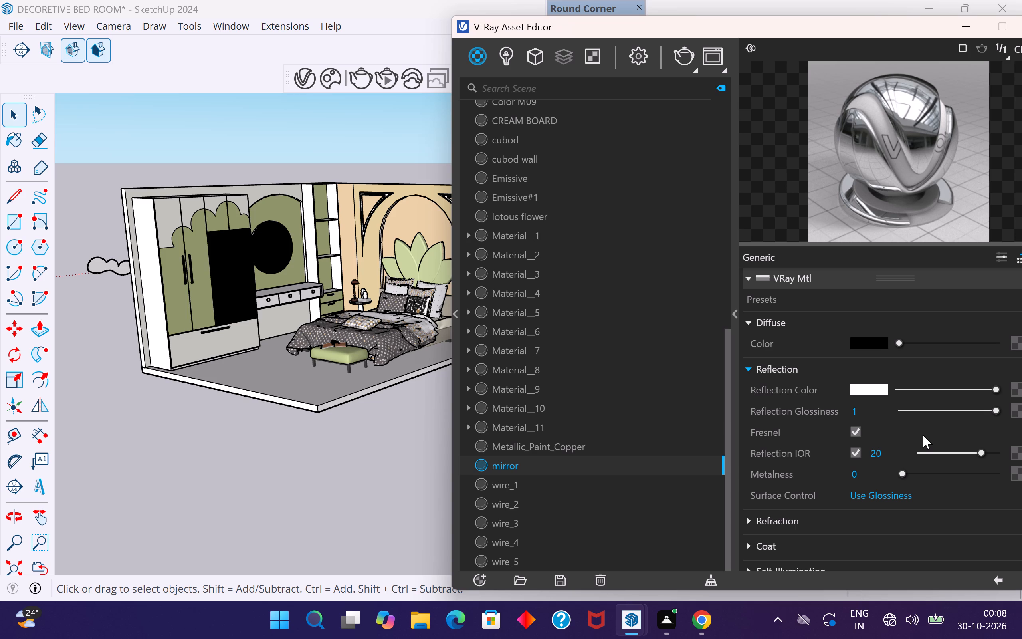
Apply the mirror material to the wardrobe's mirror door panel nearest the desk.
right_click(516, 464)
click(586, 288)
right_click(624, 466)
click(684, 287)
click(407, 482)
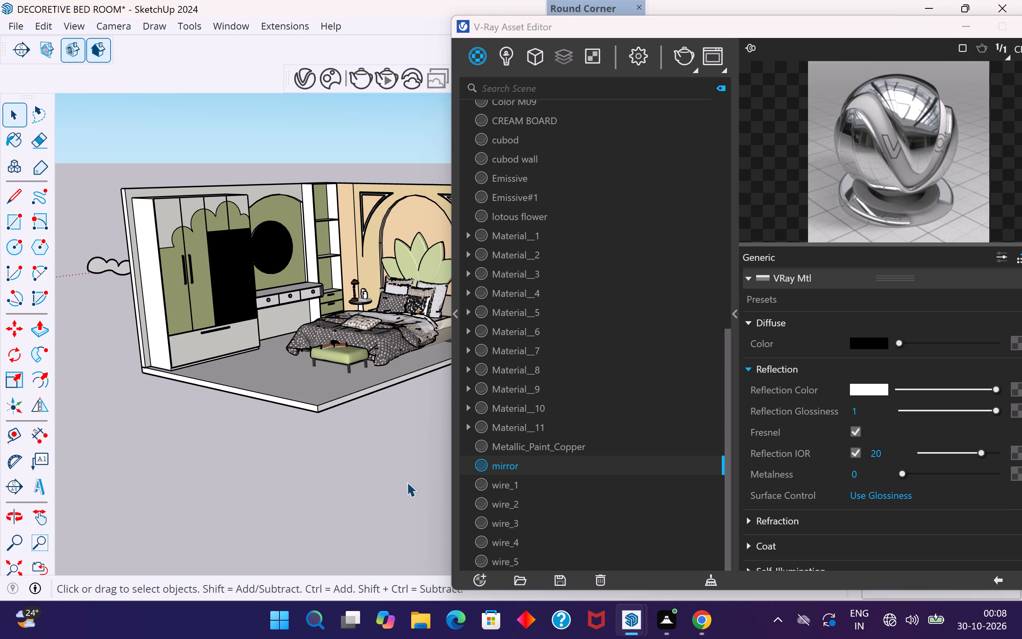
scroll(274, 291, up, 3)
click(313, 513)
middle_drag(336, 500, 281, 504)
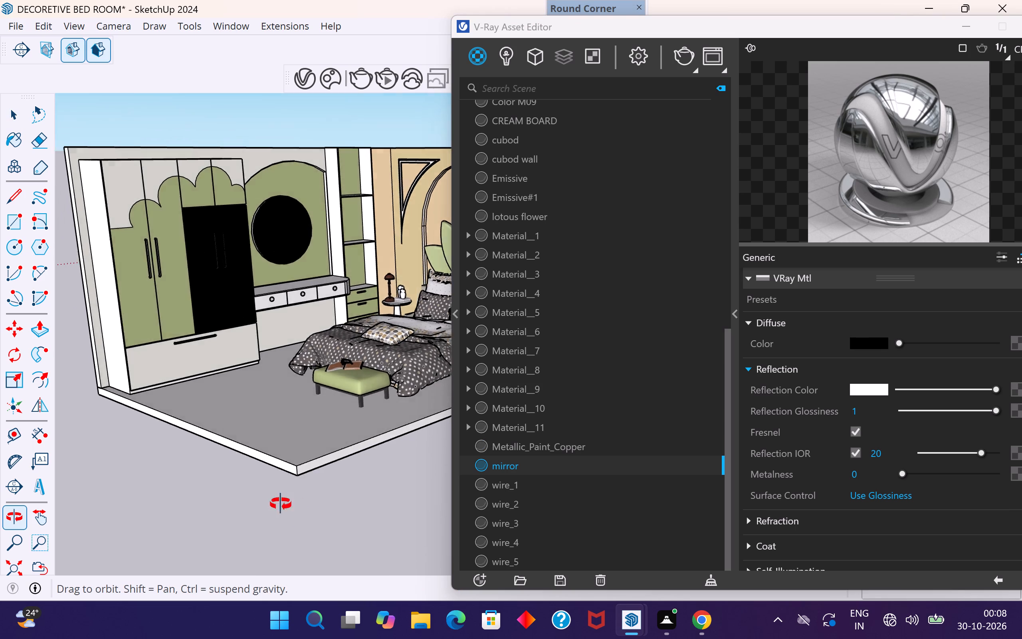
middle_drag(281, 504, 231, 514)
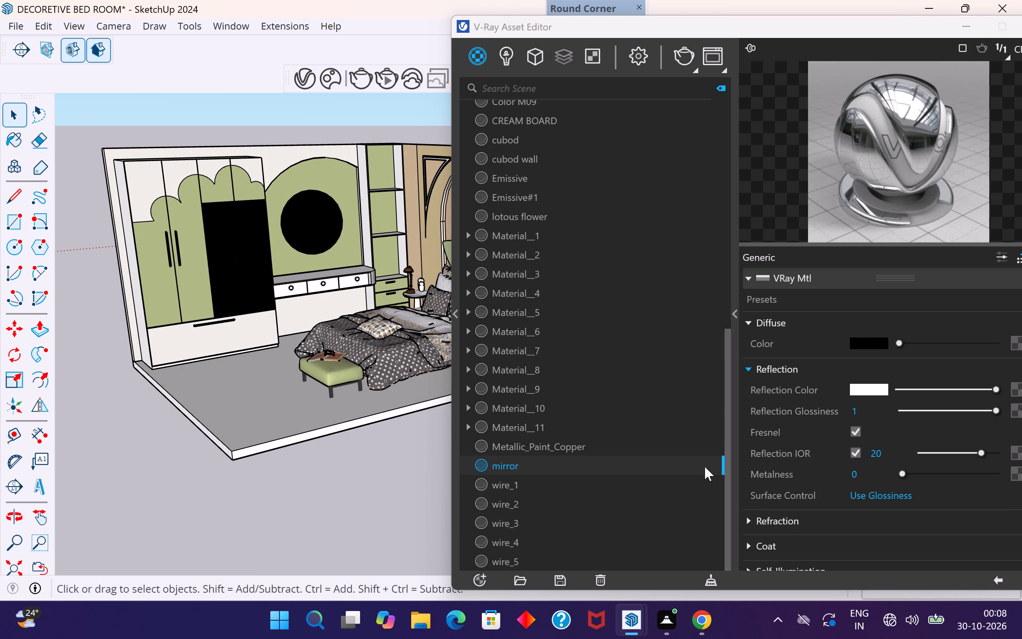
click(263, 266)
scroll(262, 266, up, 4)
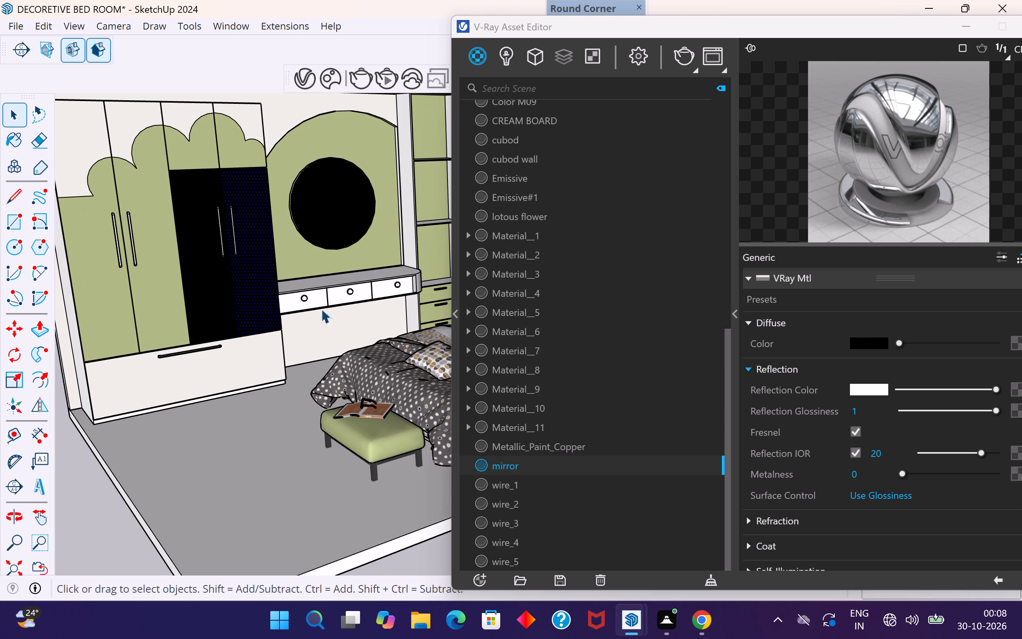
right_click(542, 466)
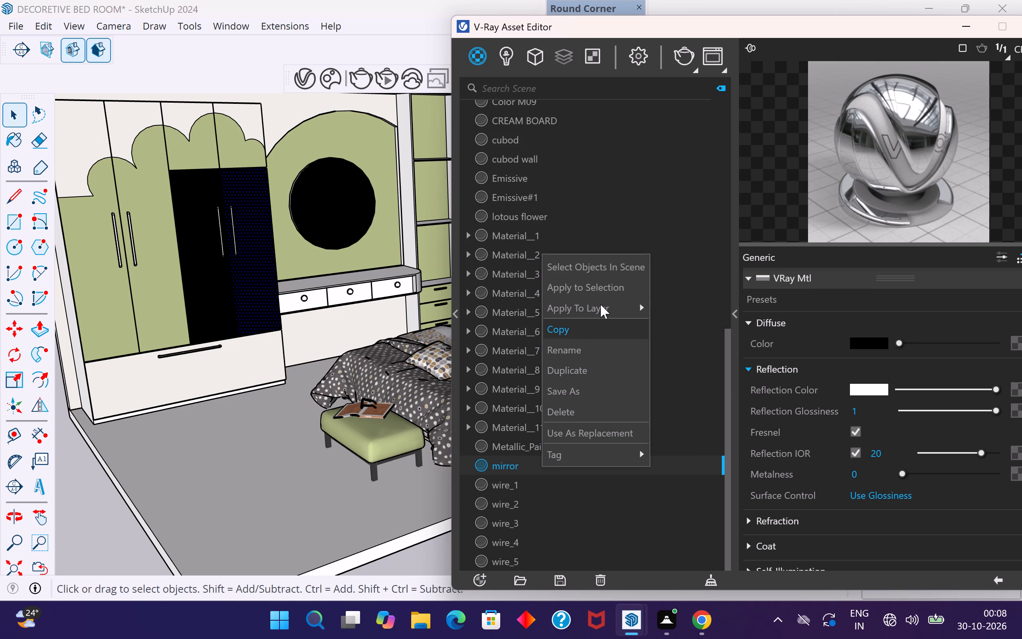
click(606, 288)
click(407, 561)
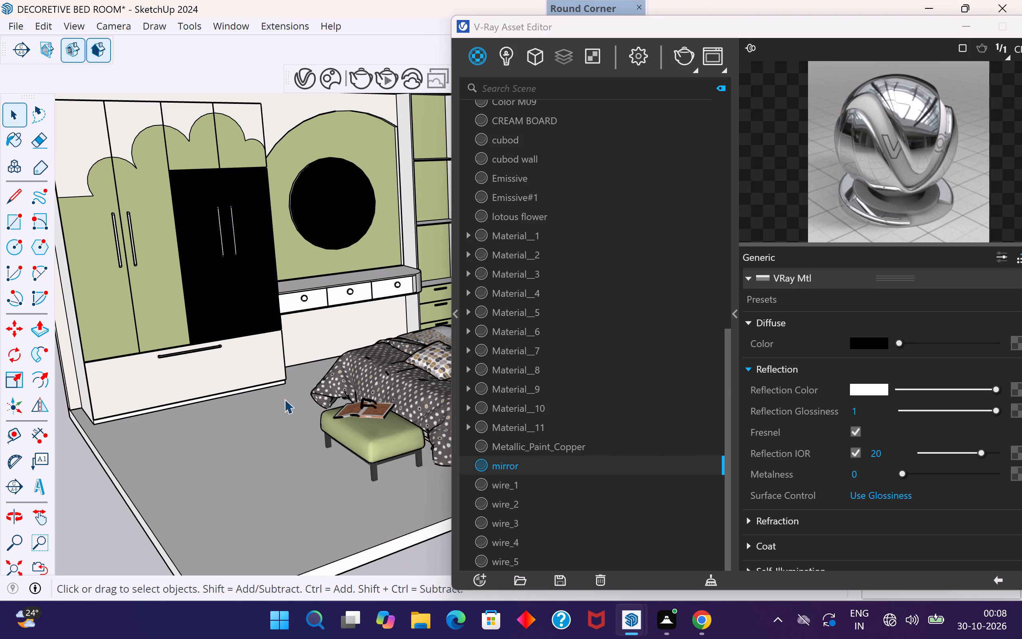
Apply the mirror material to the wardrobe's other mirror door panel, next to the green doors.
click(220, 319)
right_click(538, 467)
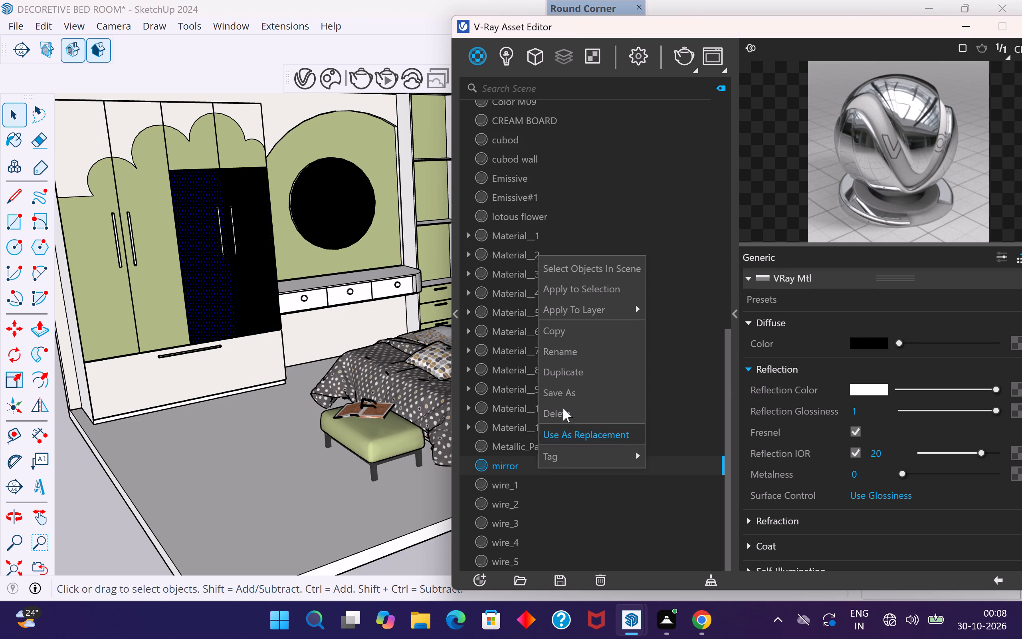
click(588, 298)
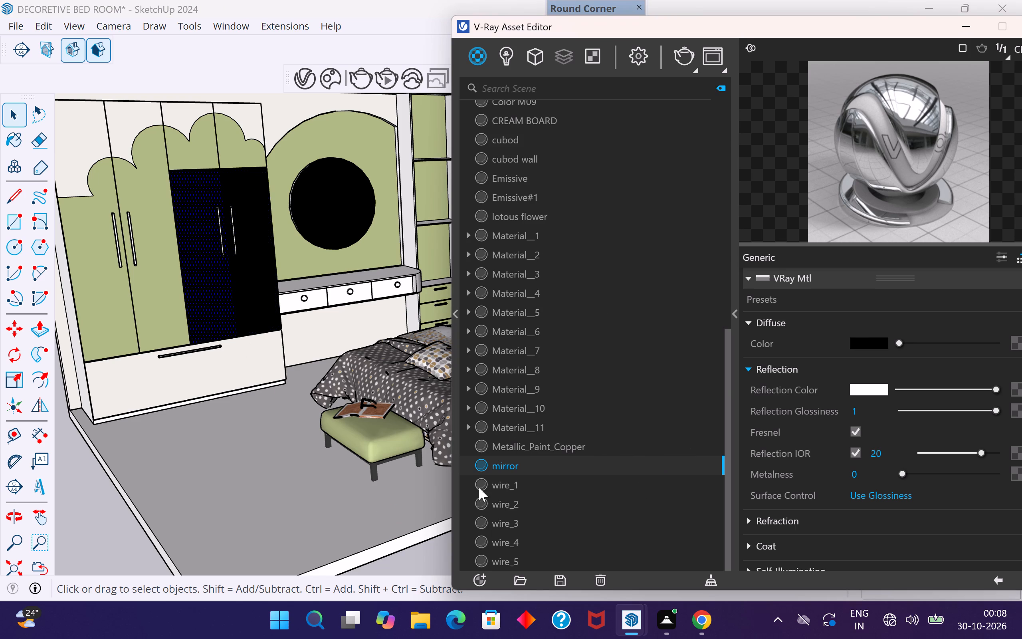
click(103, 507)
Frame the whole bedroom in the view and start an interactive V-Ray render of it.
scroll(353, 492, down, 3)
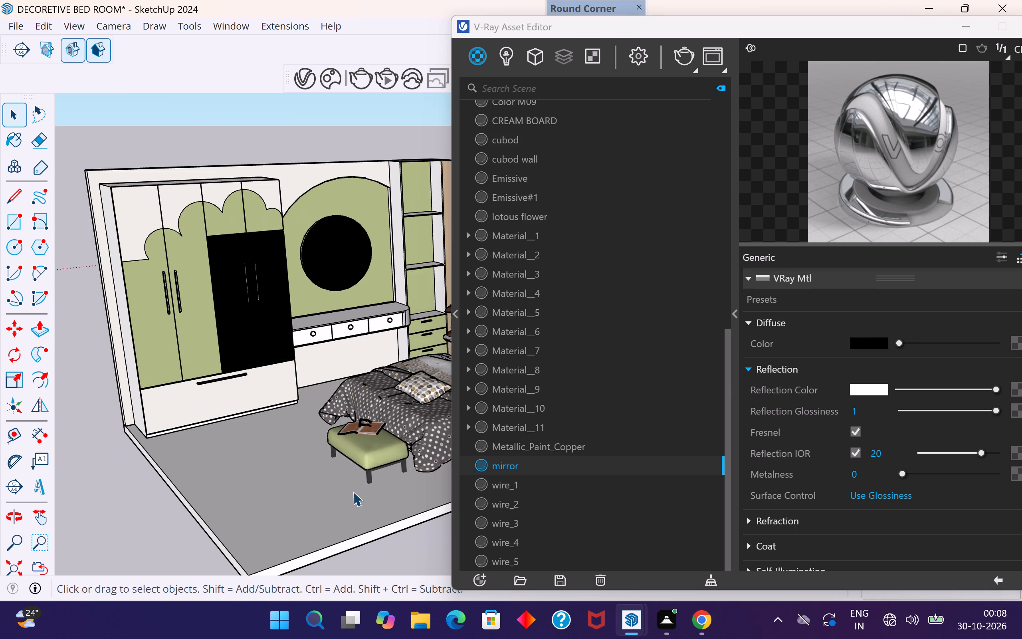
scroll(353, 492, down, 6)
scroll(290, 448, down, 1)
middle_drag(290, 448, 334, 463)
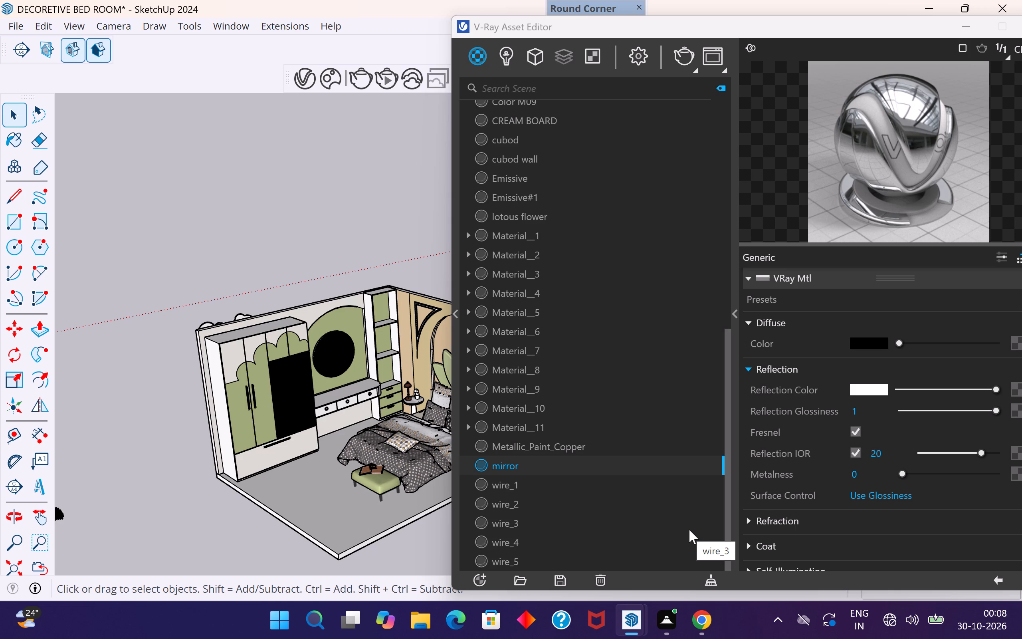
scroll(297, 322, down, 5)
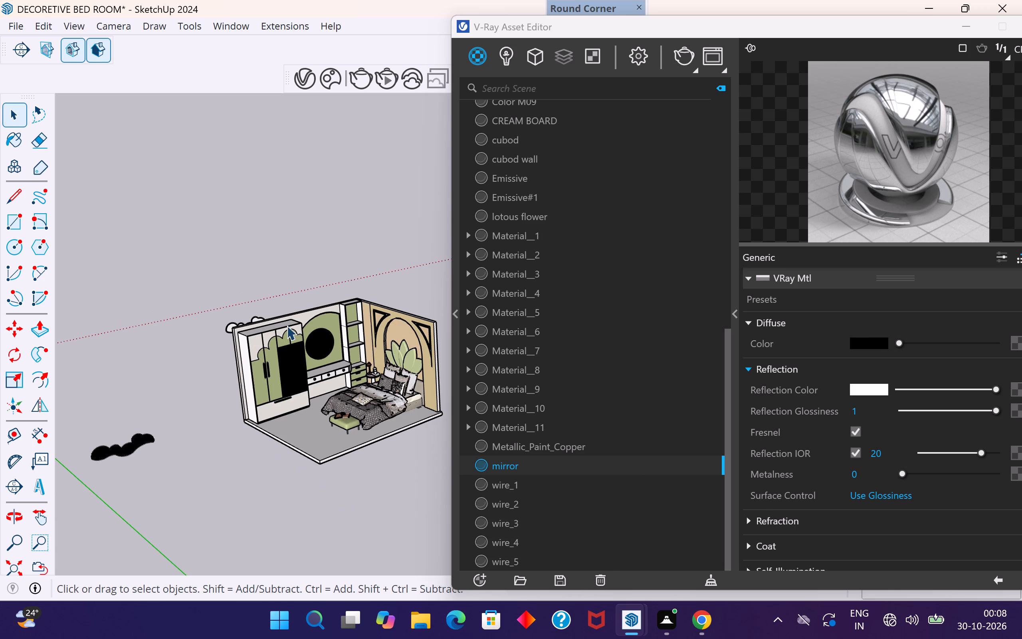
middle_drag(292, 369, 294, 268)
scroll(276, 353, up, 6)
middle_drag(258, 356, 182, 403)
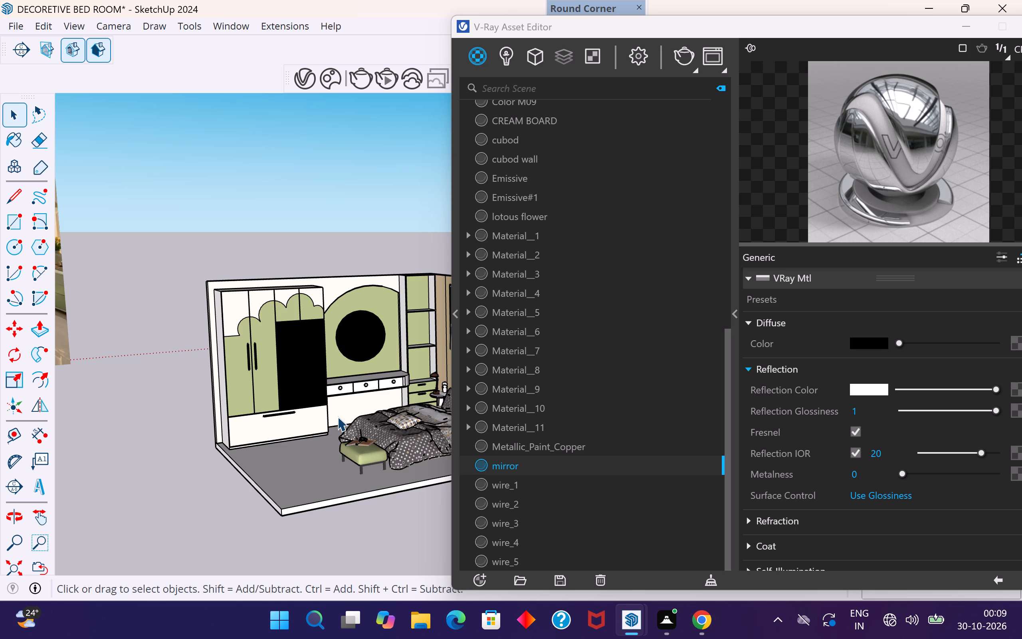
scroll(255, 251, down, 4)
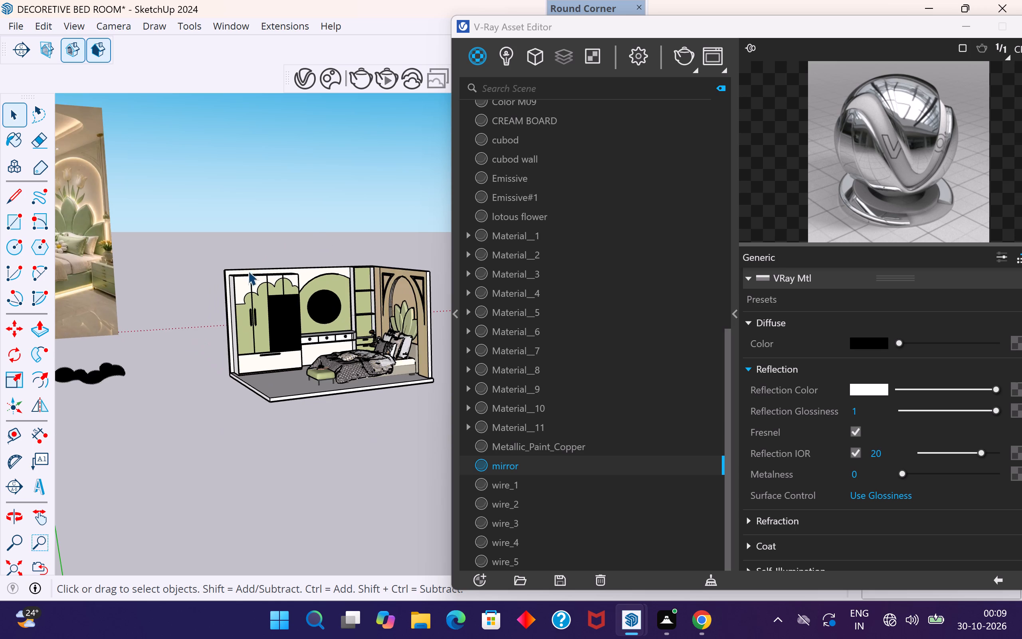
scroll(232, 292, down, 2)
middle_drag(285, 419, 371, 429)
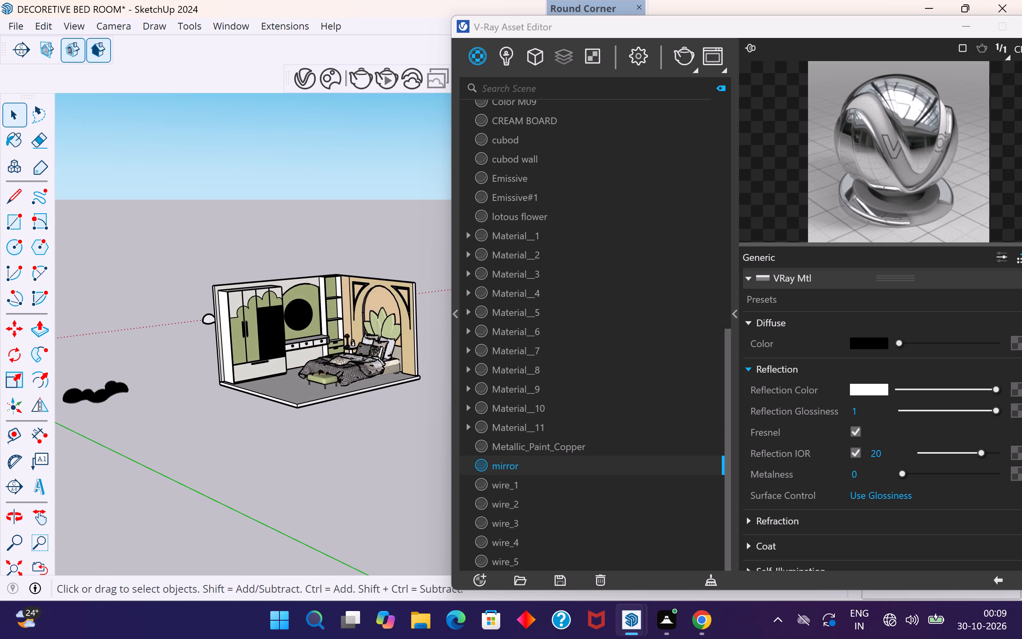
click(697, 67)
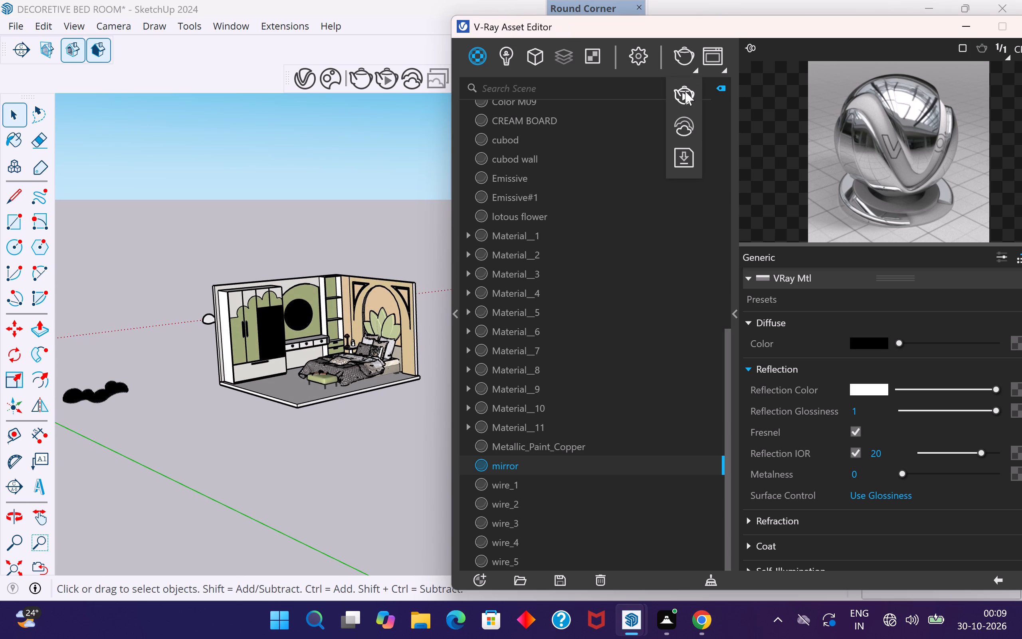
click(685, 91)
Examine the mirror reflections and lighting of the bedroom in the enlarged render window, and close the window.
scroll(289, 328, up, 3)
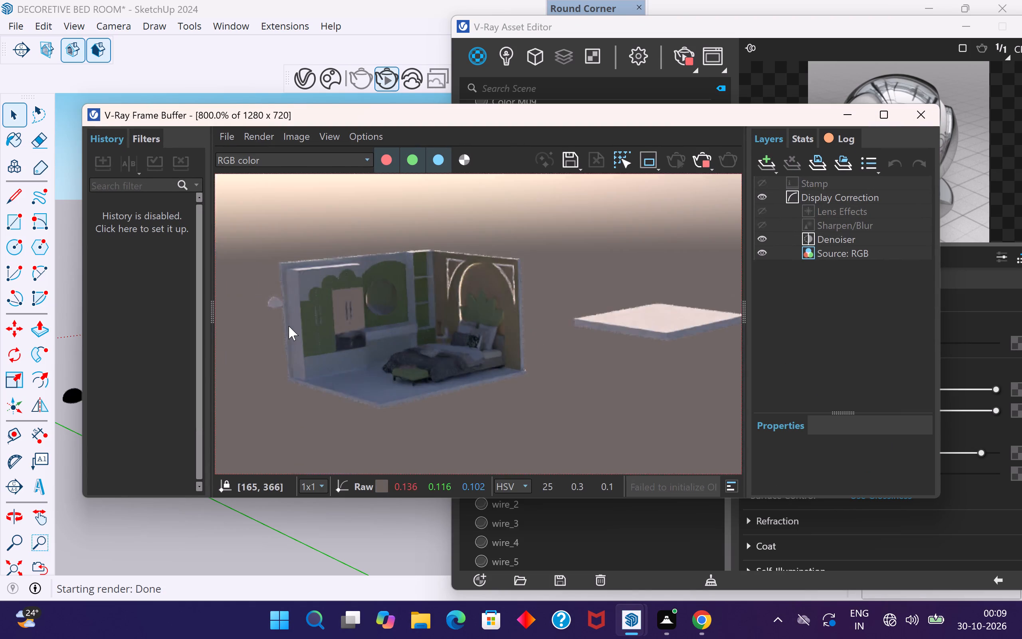
scroll(289, 326, up, 1)
scroll(289, 326, down, 2)
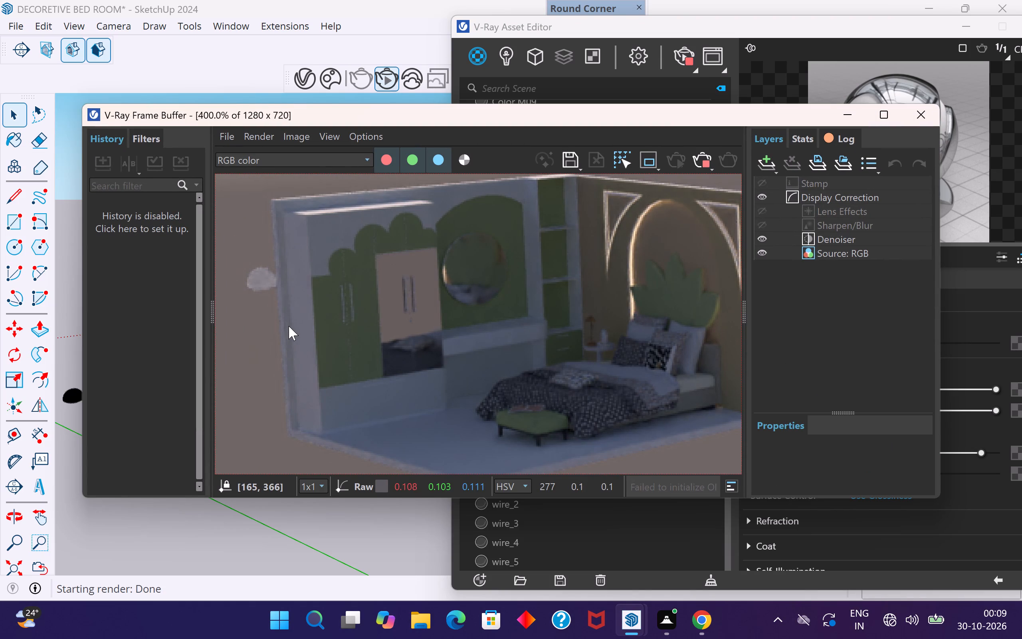
scroll(289, 326, down, 1)
drag(450, 500, 446, 558)
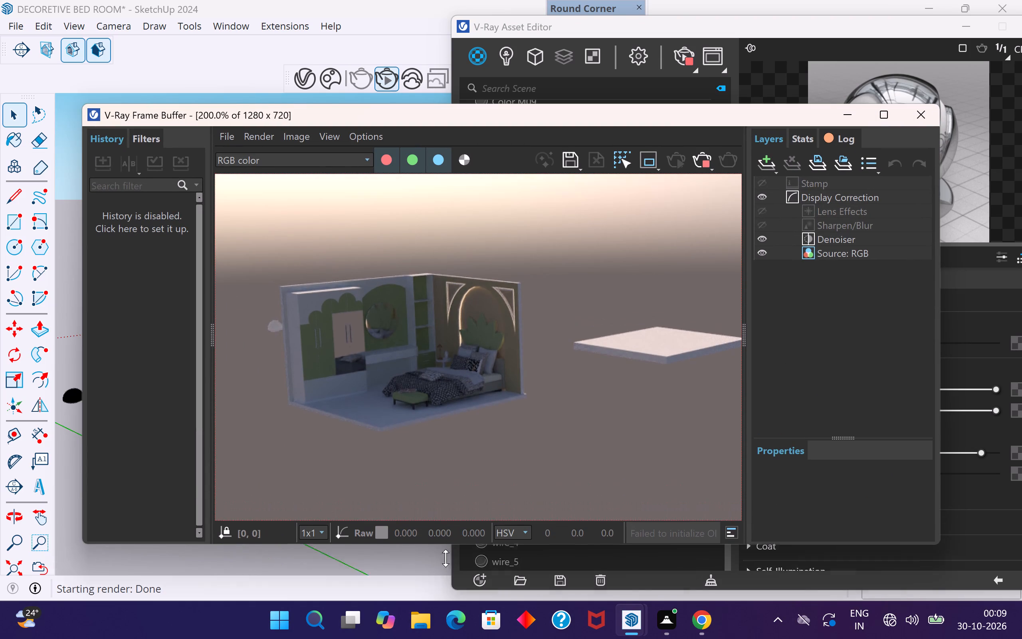
drag(446, 558, 442, 600)
scroll(302, 371, up, 1)
scroll(300, 369, down, 1)
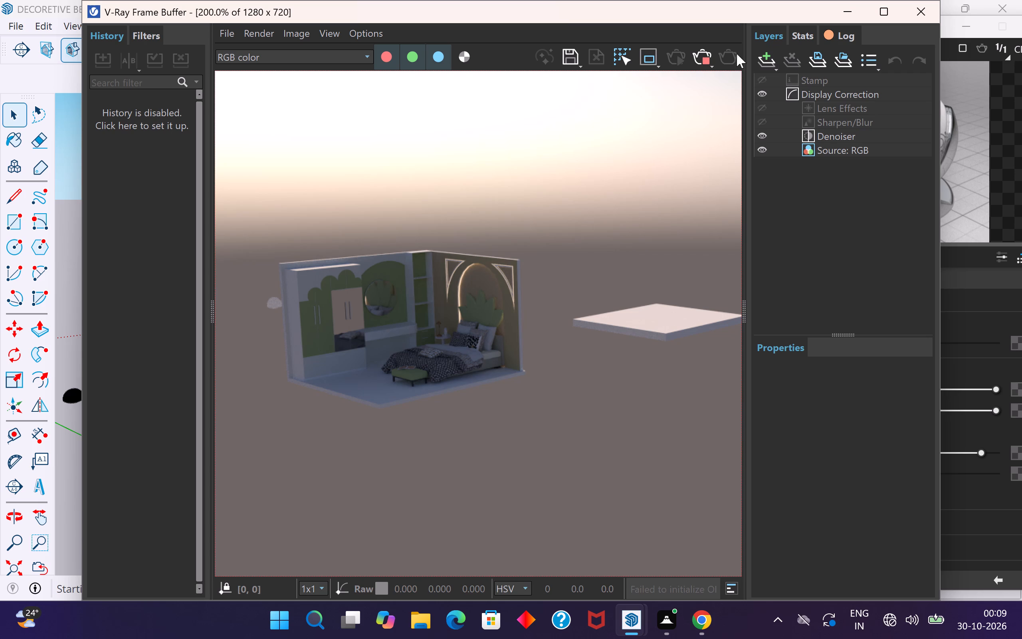
click(926, 17)
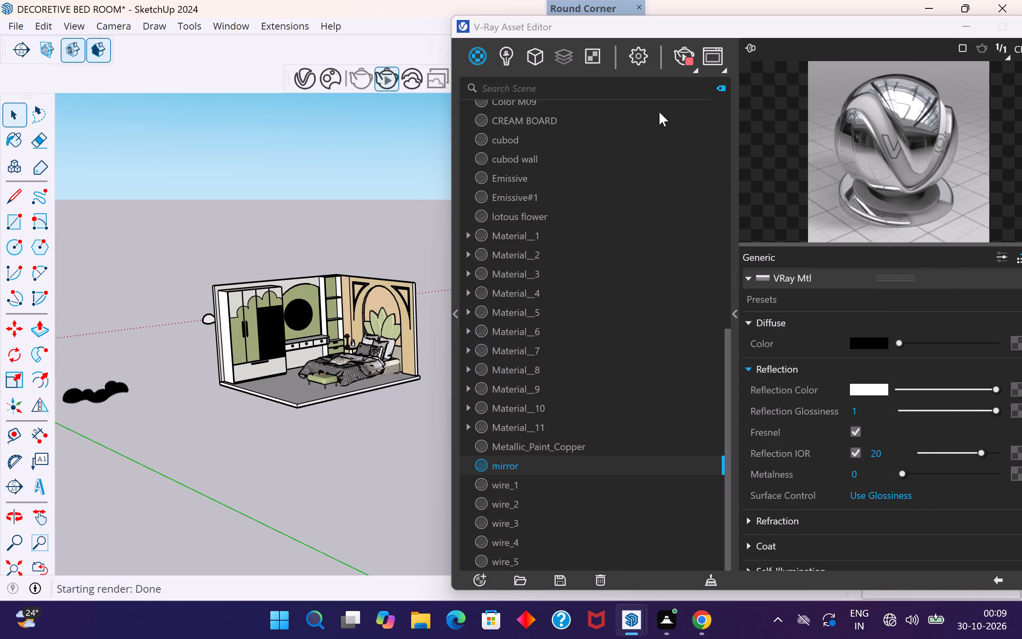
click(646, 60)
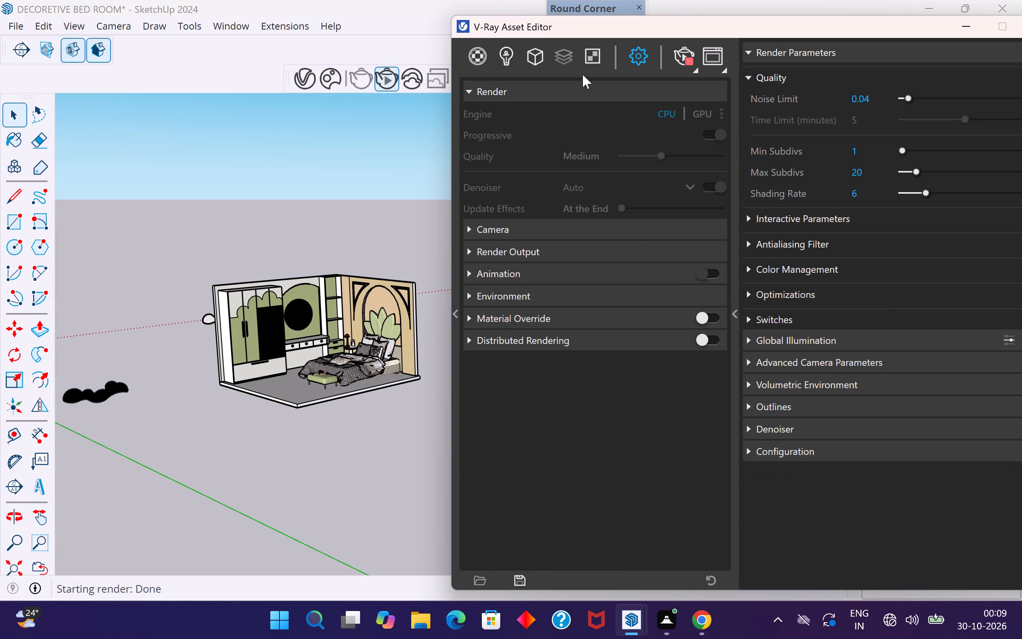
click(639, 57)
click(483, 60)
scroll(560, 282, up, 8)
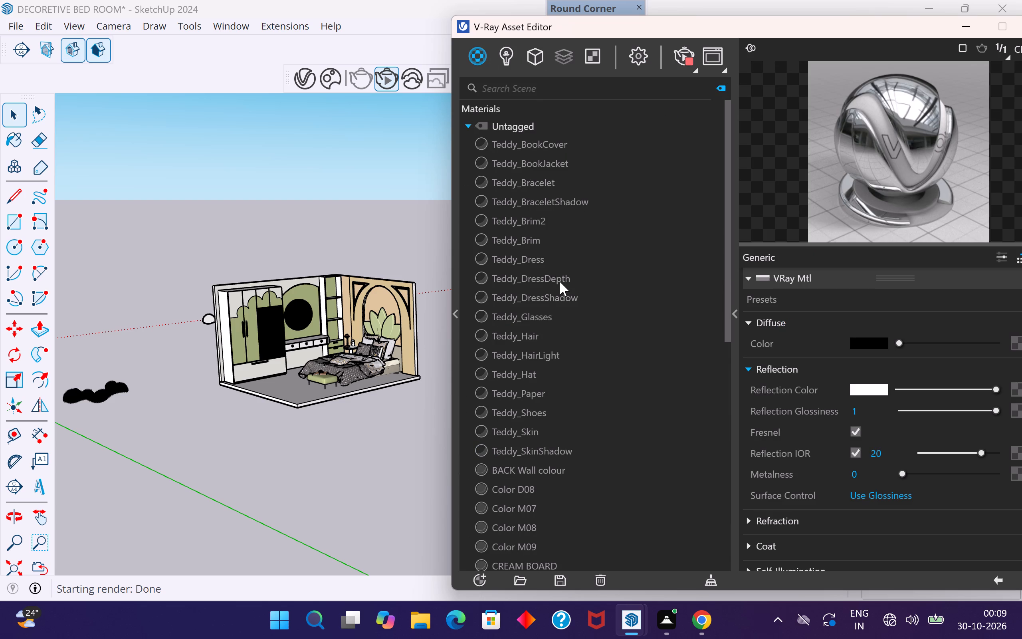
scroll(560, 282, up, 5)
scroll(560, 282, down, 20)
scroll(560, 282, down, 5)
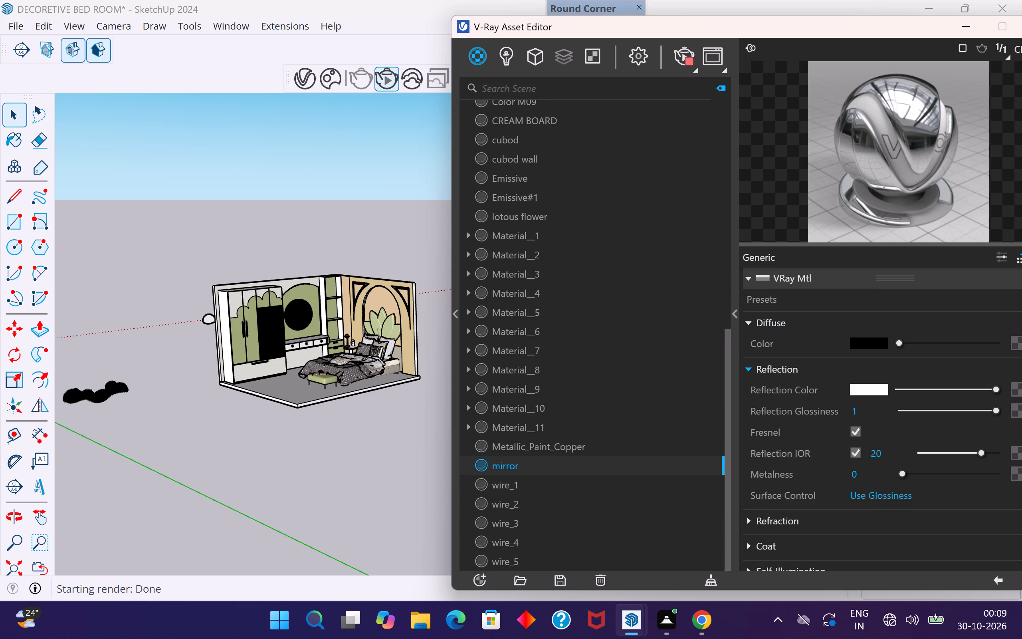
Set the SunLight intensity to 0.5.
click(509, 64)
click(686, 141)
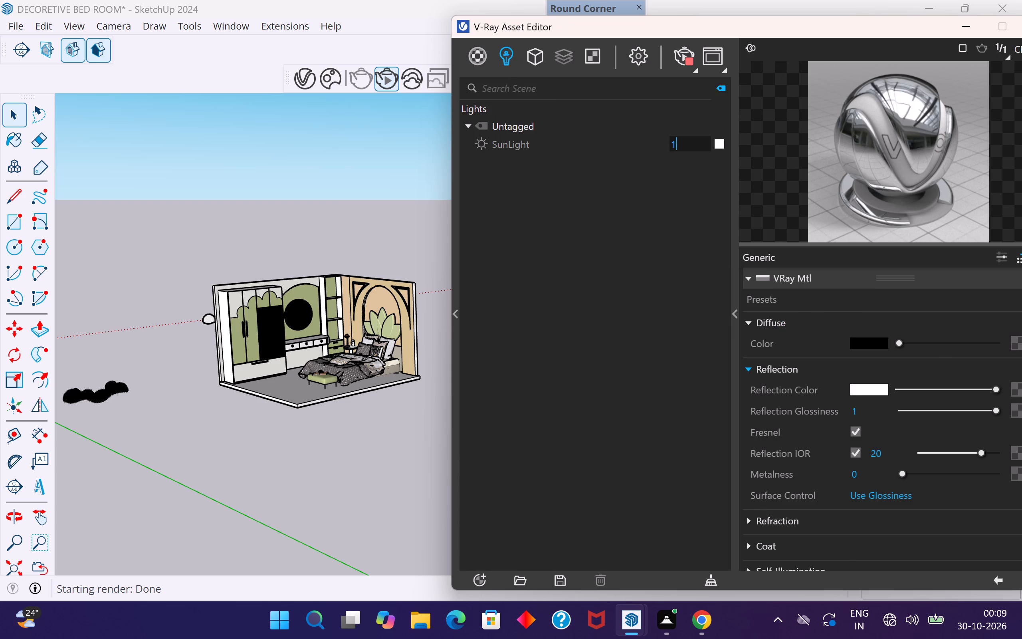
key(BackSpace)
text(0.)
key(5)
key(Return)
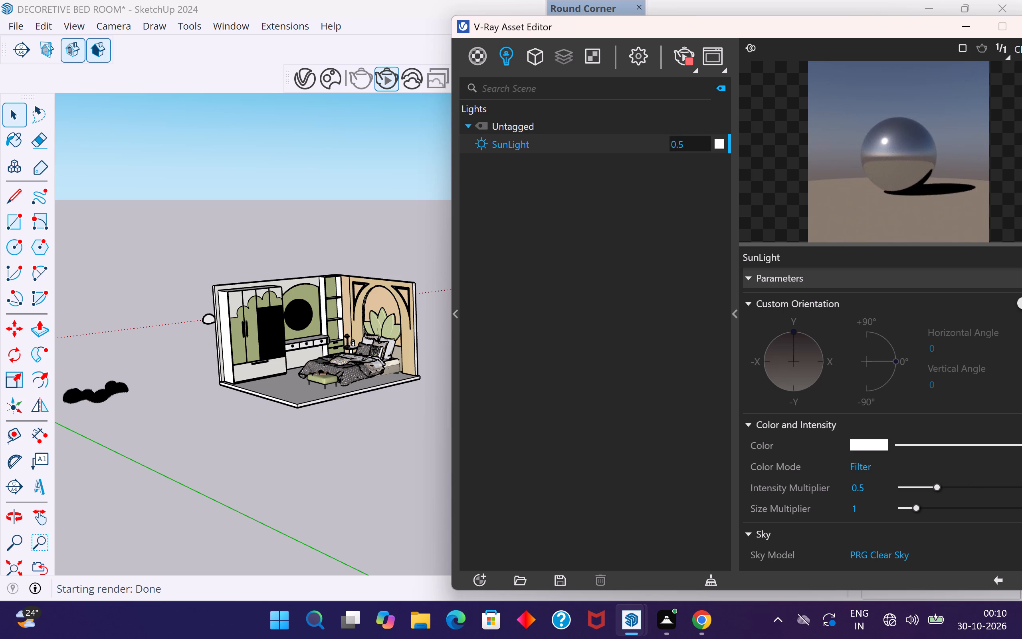
Set the SunLight intensity to 0.2.
click(691, 146)
key(BackSpace)
key(2)
key(Return)
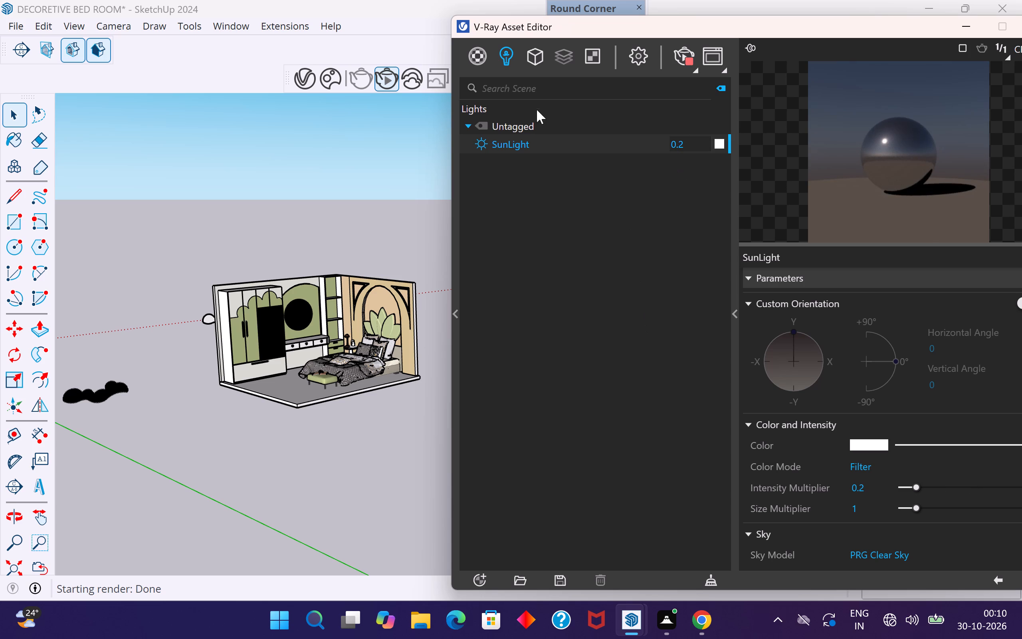
Stop the interactive render, run a full V-Ray render of the scene, and inspect the bedroom in it.
click(684, 60)
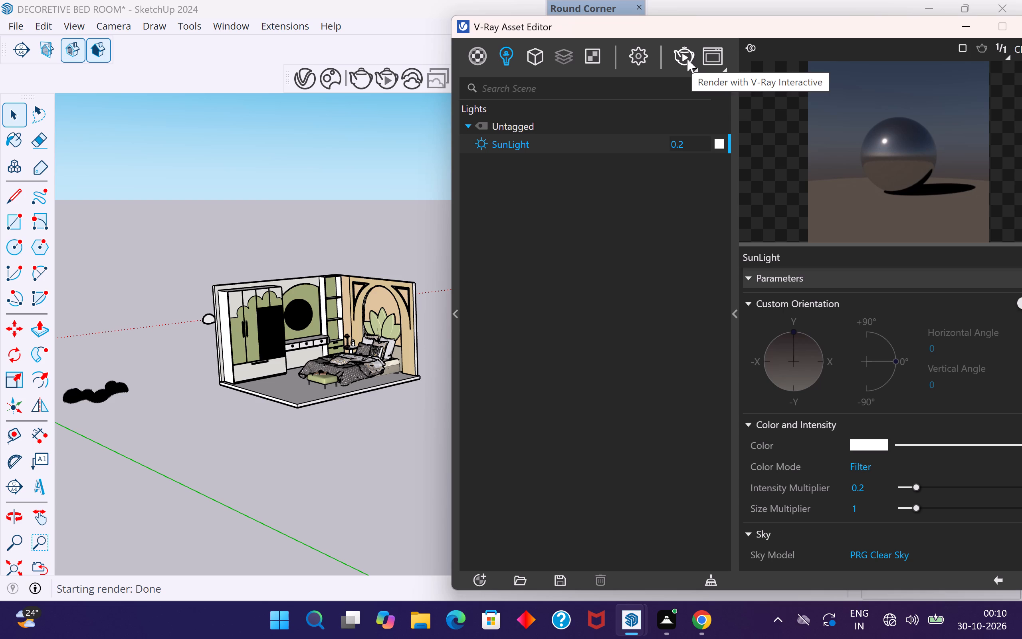
click(695, 67)
click(688, 97)
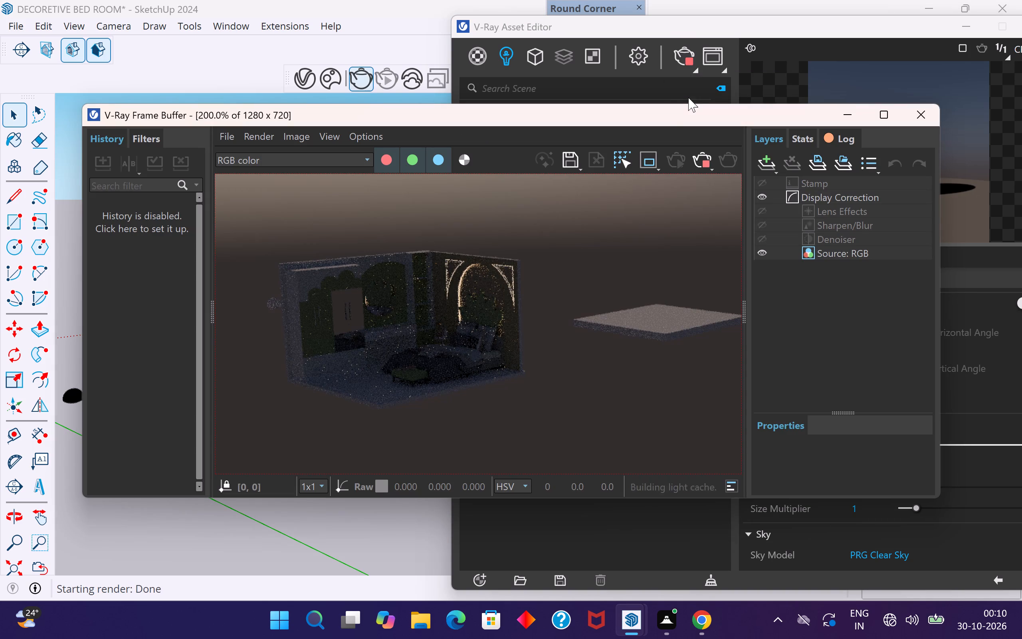
scroll(674, 305, down, 1)
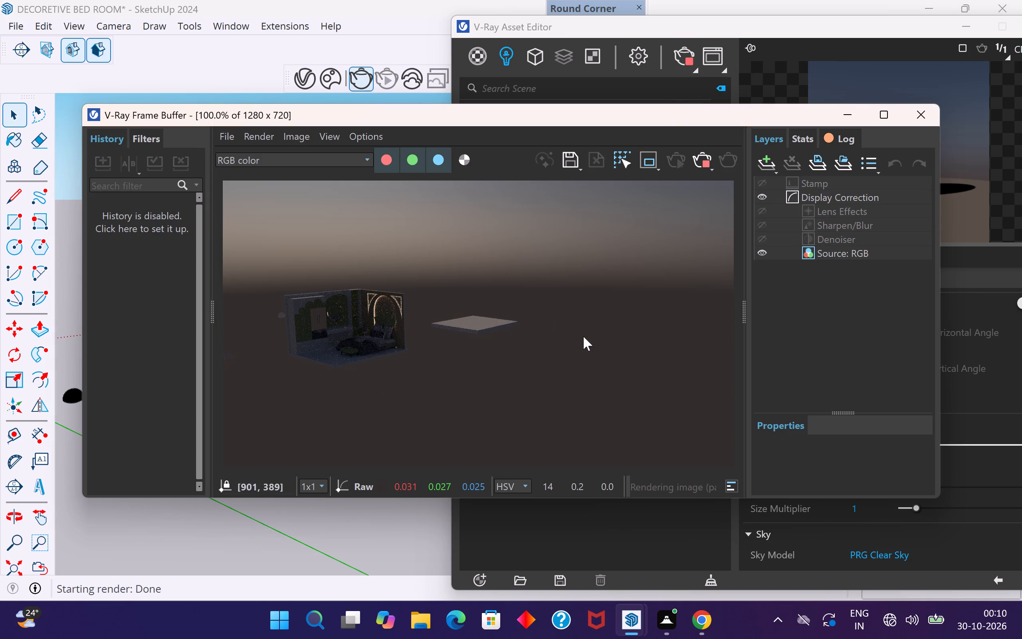
scroll(307, 353, up, 2)
scroll(446, 399, down, 2)
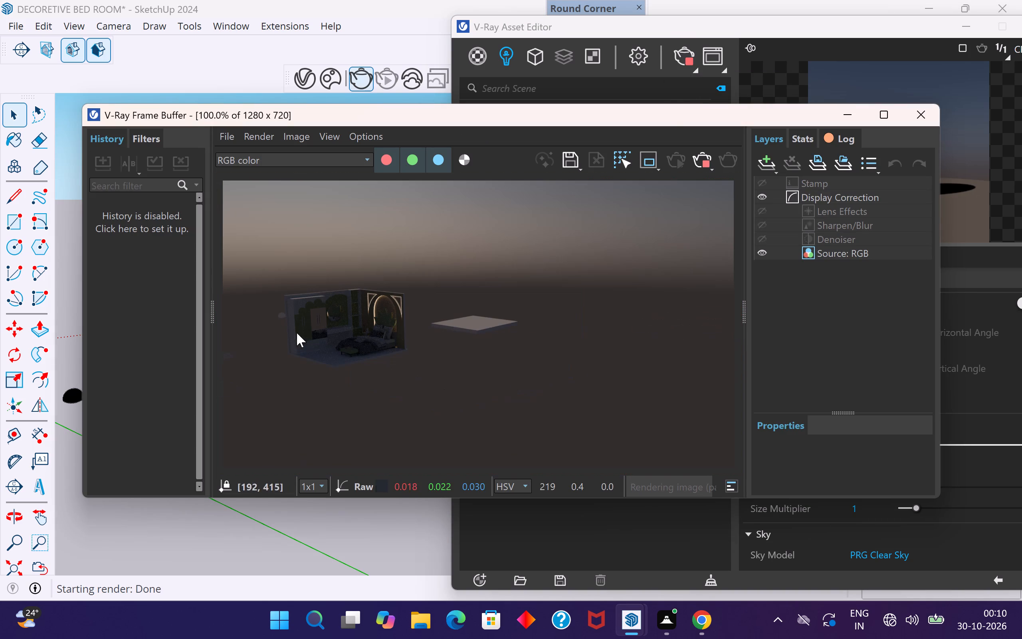
scroll(296, 316, up, 1)
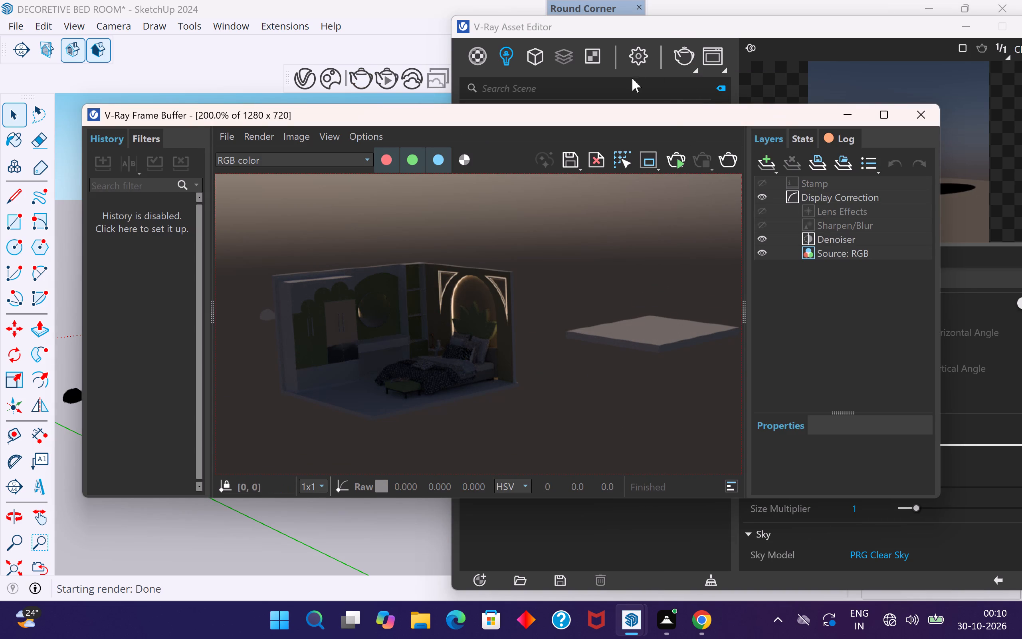
Set the SunLight intensity to 0.5.
click(635, 56)
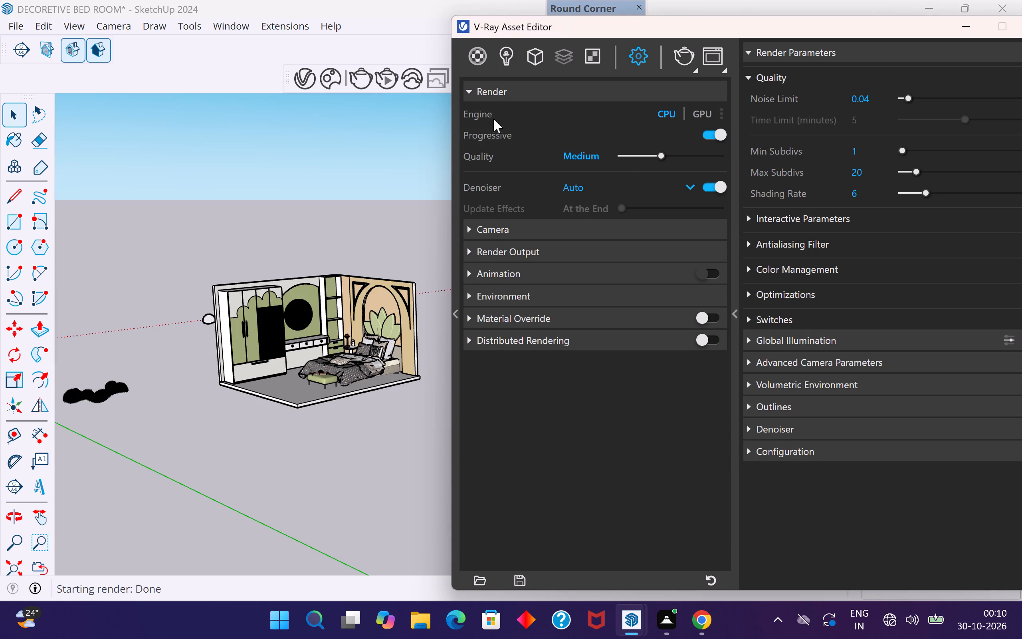
click(505, 56)
click(697, 151)
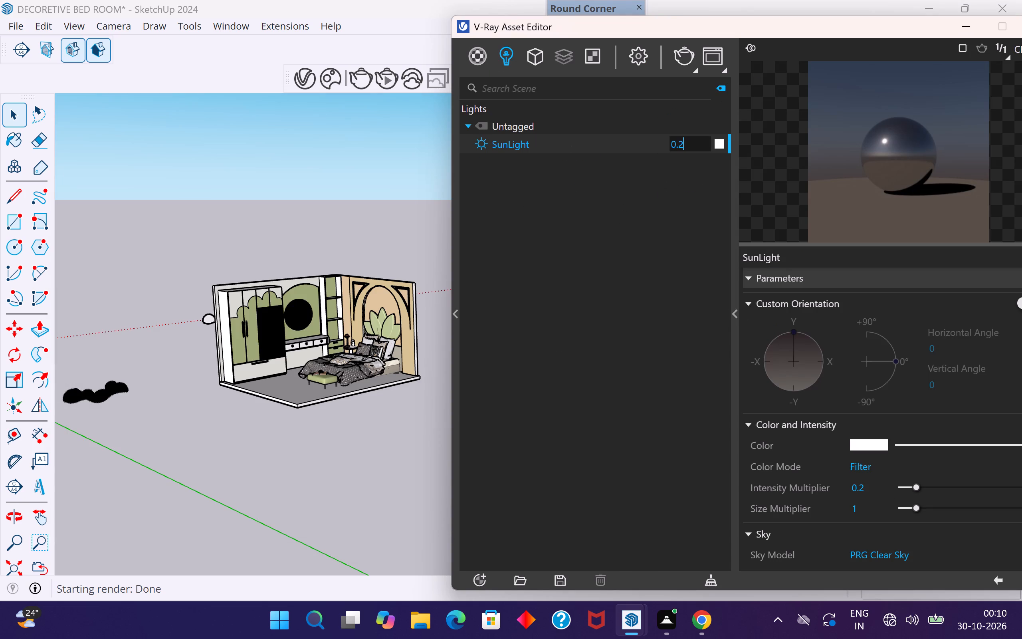
key(BackSpace)
key(5)
key(Return)
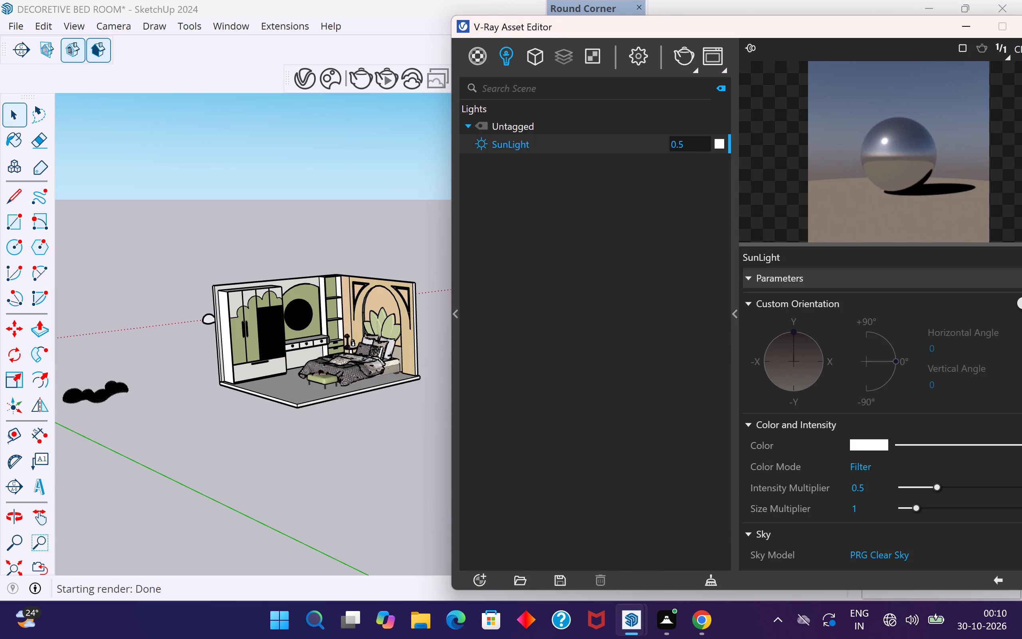
click(362, 448)
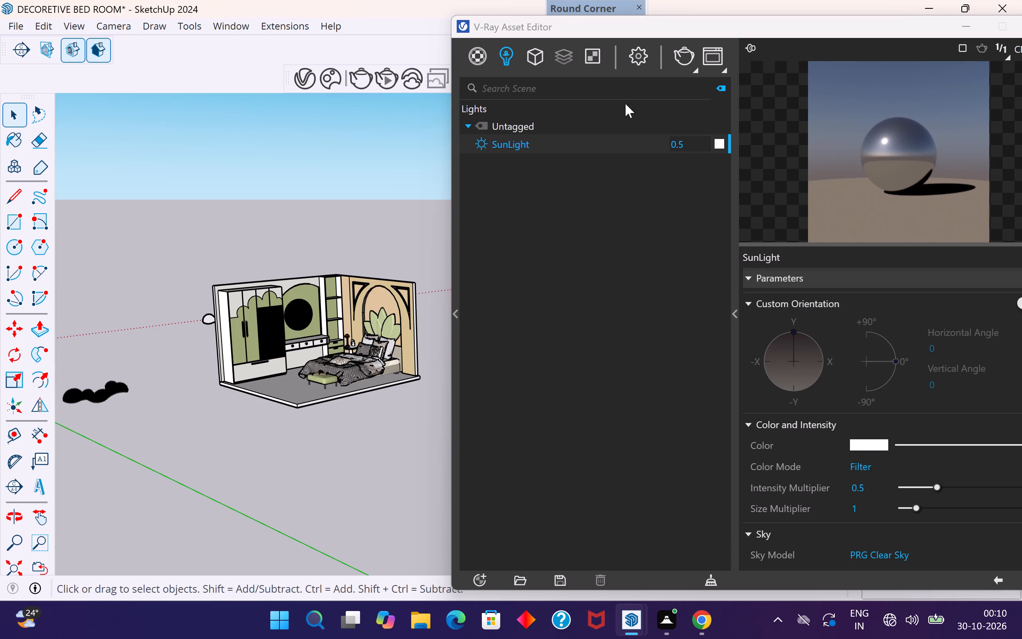
Run a full V-Ray render of the scene, inspect the bedroom's lighting in it, and return to the model.
click(685, 60)
scroll(527, 340, down, 1)
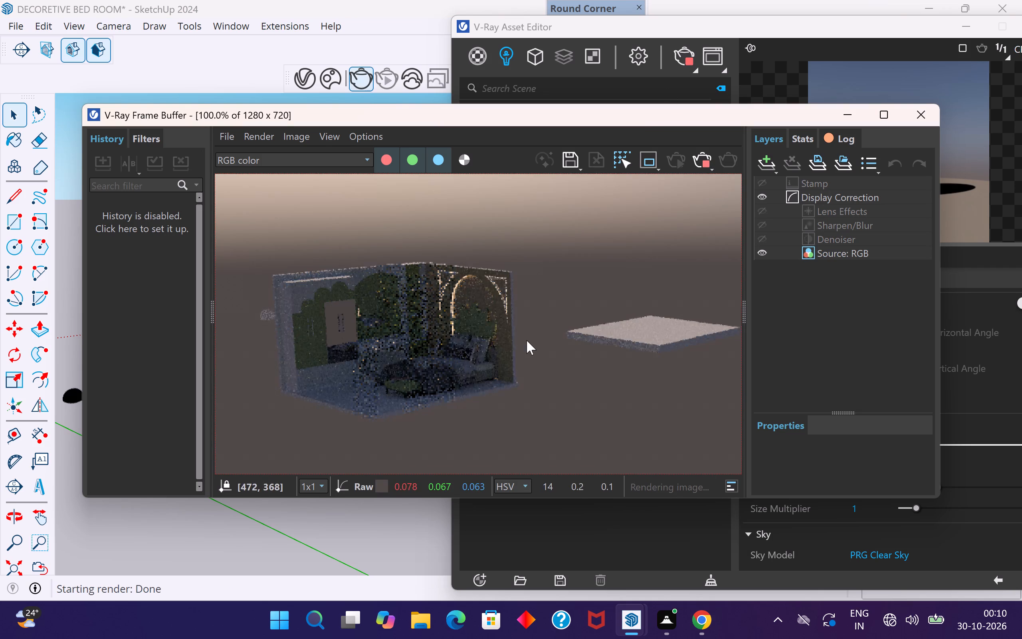
scroll(291, 337, up, 1)
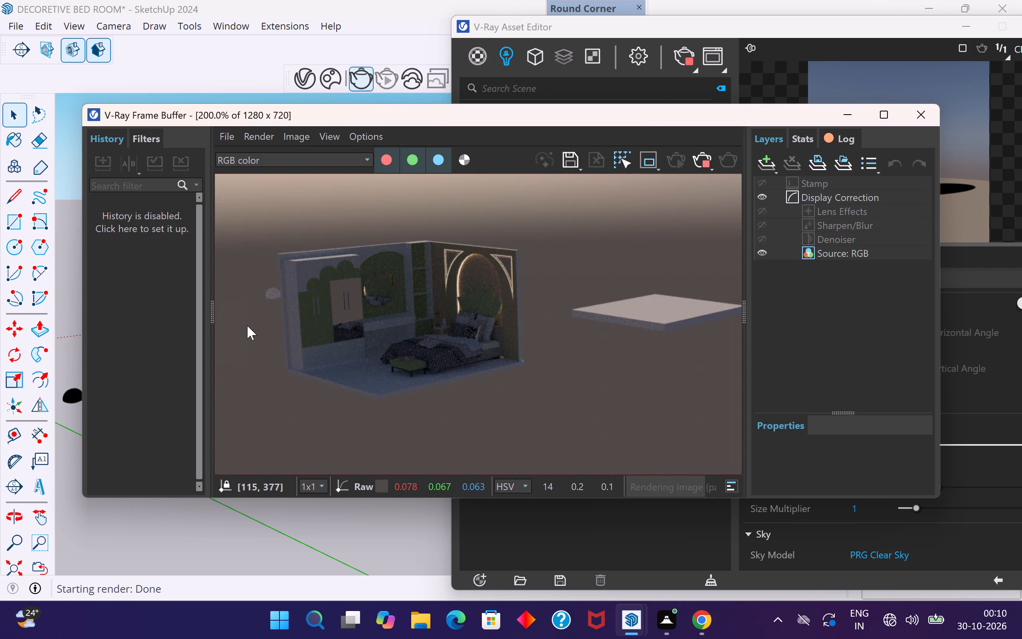
scroll(247, 325, up, 1)
scroll(247, 325, down, 1)
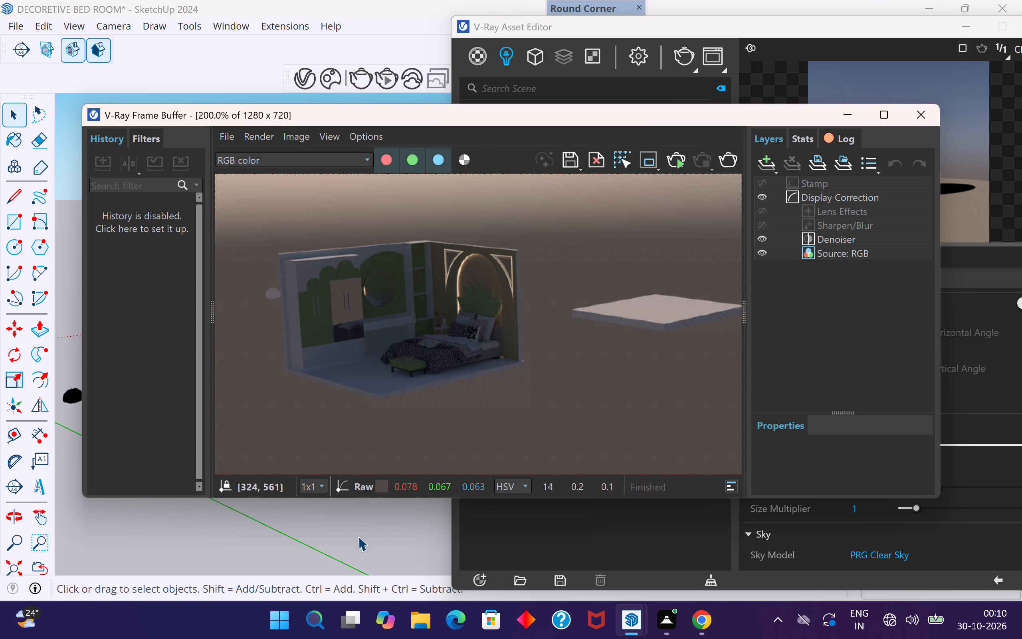
click(369, 530)
Move the V-Ray Asset Editor aside to uncover the bedroom model.
drag(450, 262, 451, 262)
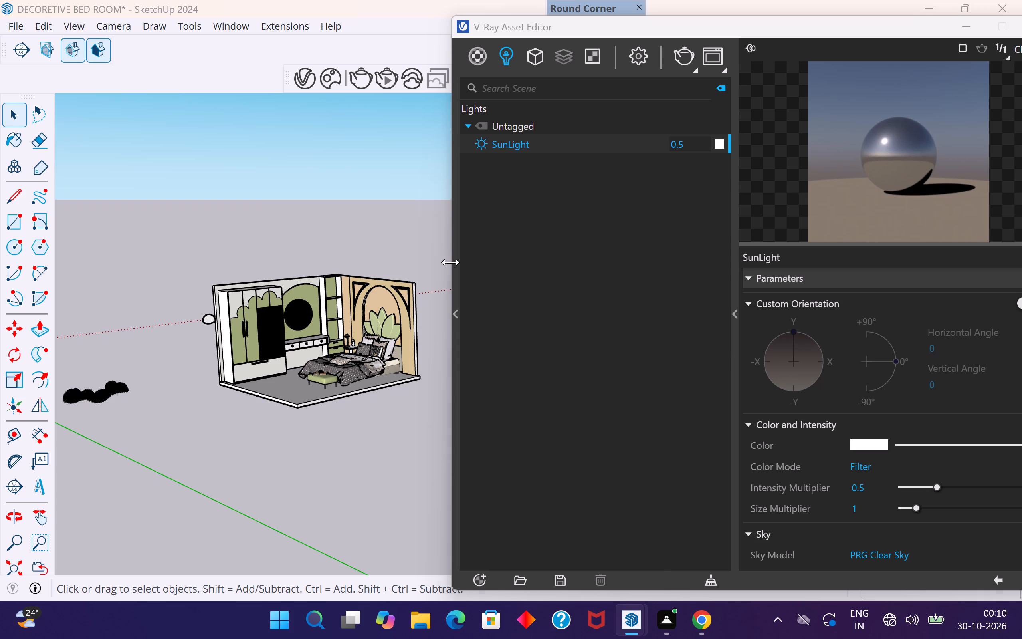
drag(451, 262, 639, 250)
drag(739, 24, 958, 67)
Run a full V-Ray render of a close-up of the whole bedroom, inspect it, and return to the model.
scroll(562, 303, down, 4)
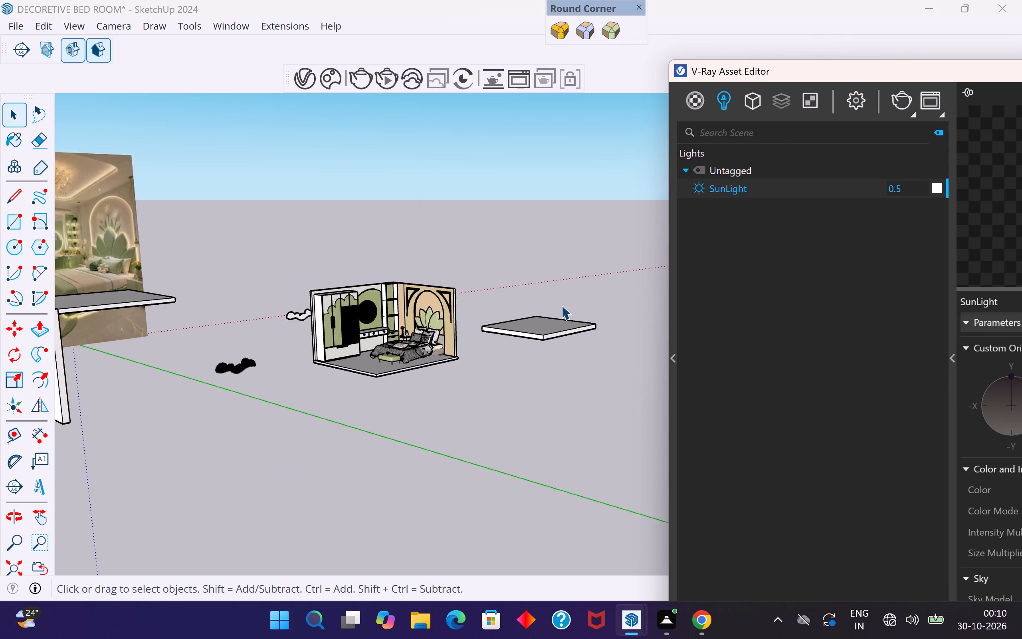
scroll(283, 372, up, 3)
middle_drag(500, 297, 282, 332)
scroll(381, 308, up, 3)
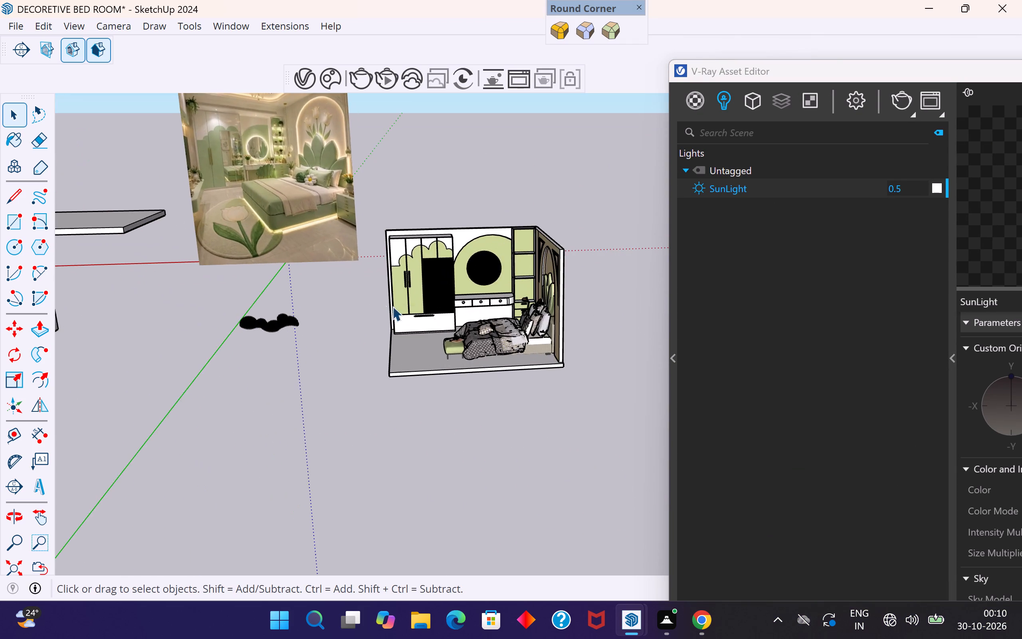
scroll(392, 306, up, 3)
middle_drag(472, 345, 588, 310)
scroll(568, 318, up, 1)
scroll(331, 315, down, 5)
middle_drag(356, 398, 446, 410)
scroll(524, 293, up, 4)
scroll(506, 361, up, 1)
middle_drag(506, 361, 469, 420)
scroll(352, 330, up, 1)
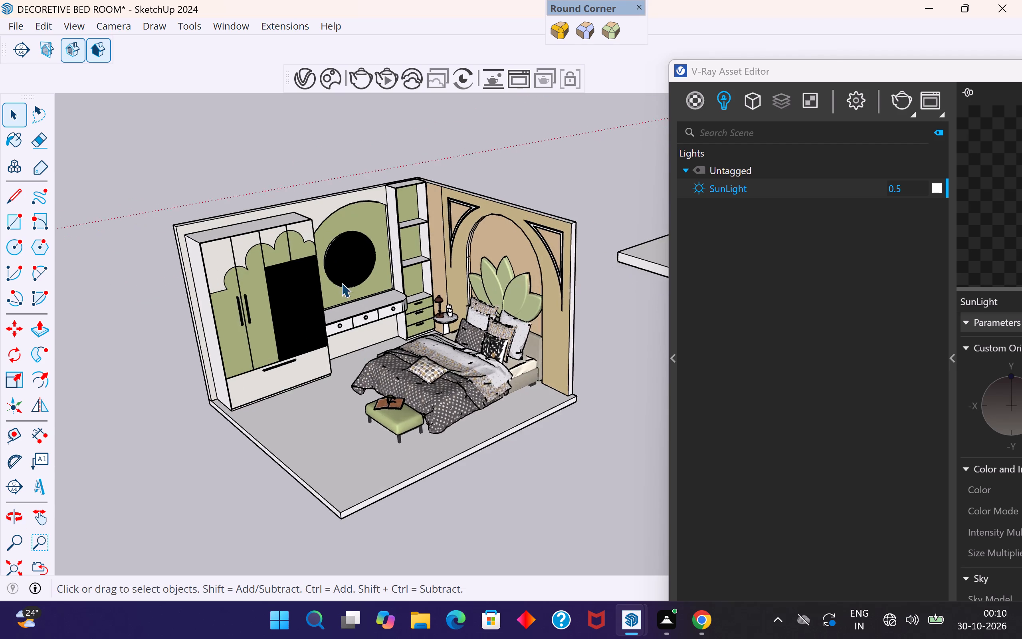
scroll(341, 283, up, 1)
middle_drag(384, 368, 357, 300)
scroll(385, 265, up, 2)
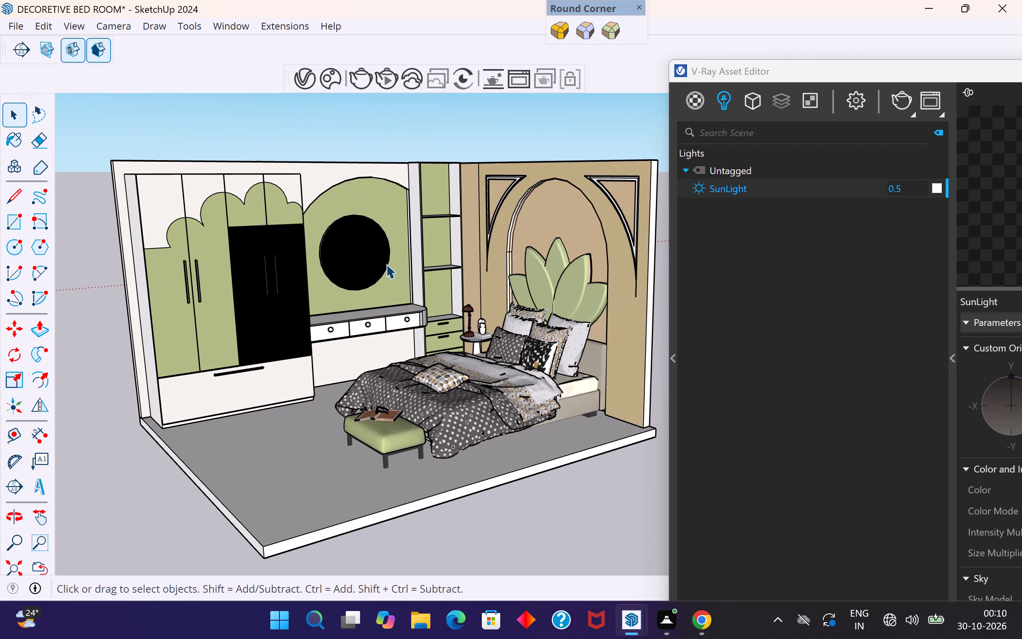
click(908, 103)
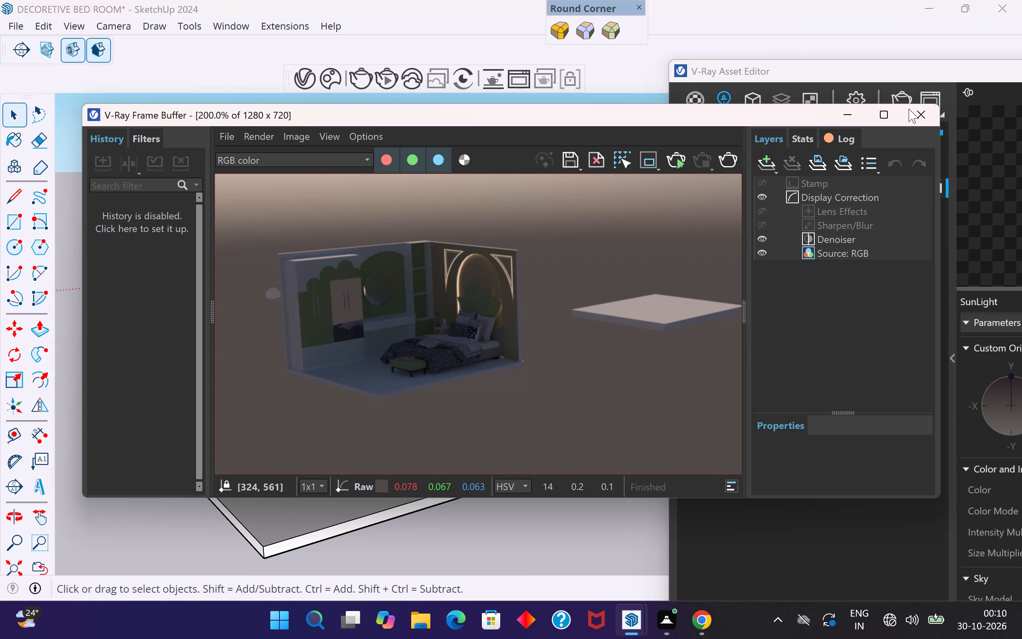
scroll(654, 357, down, 2)
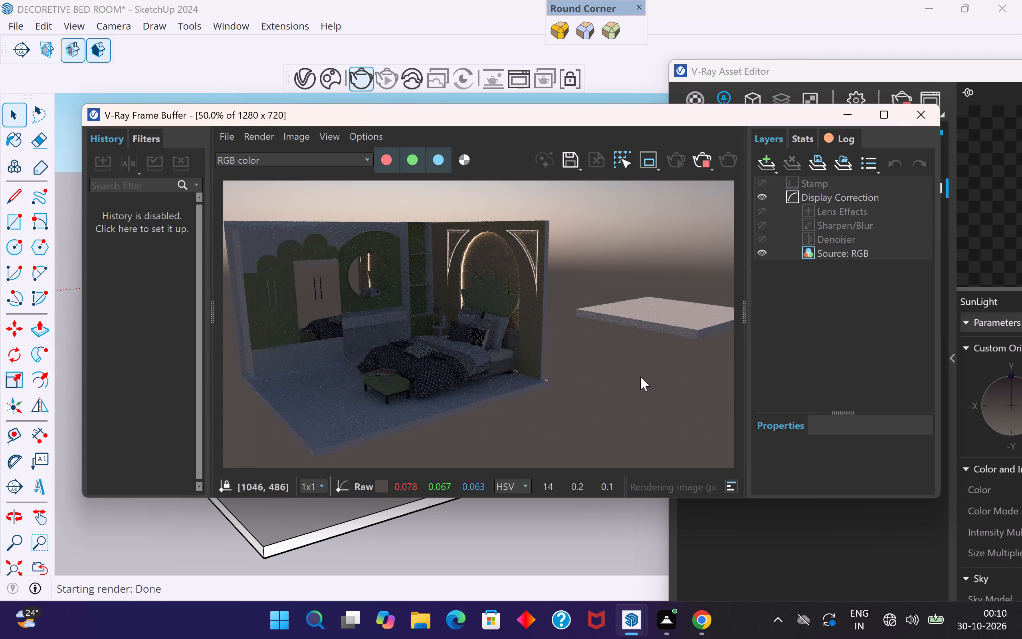
scroll(373, 328, up, 1)
click(192, 545)
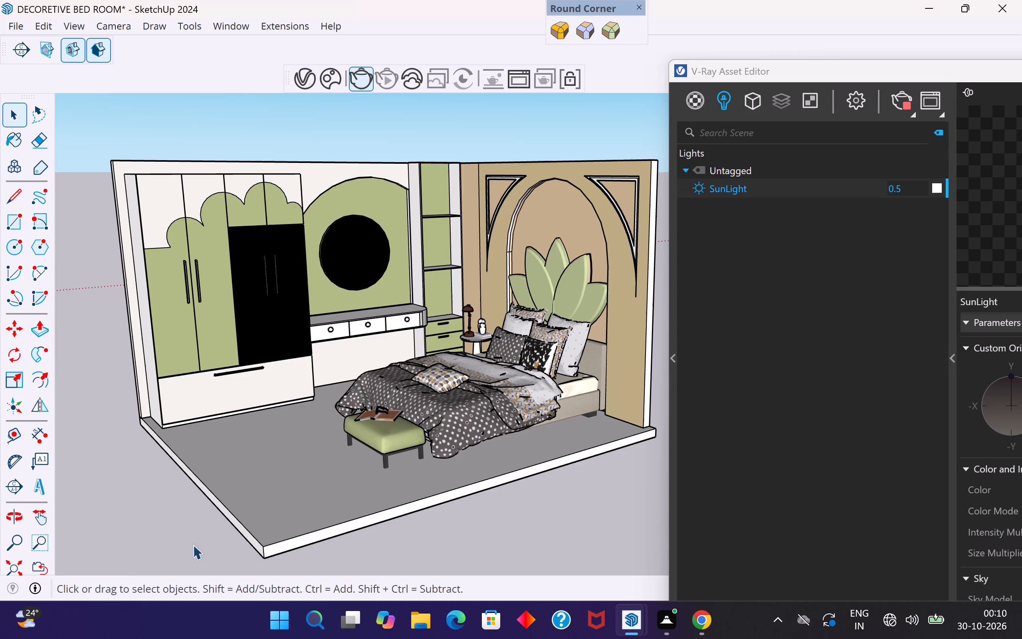
Start an interactive V-Ray render of the bedroom from a lower angle and inspect its lighting and mirror reflections.
scroll(515, 456, down, 2)
middle_drag(511, 457, 438, 452)
scroll(560, 425, down, 3)
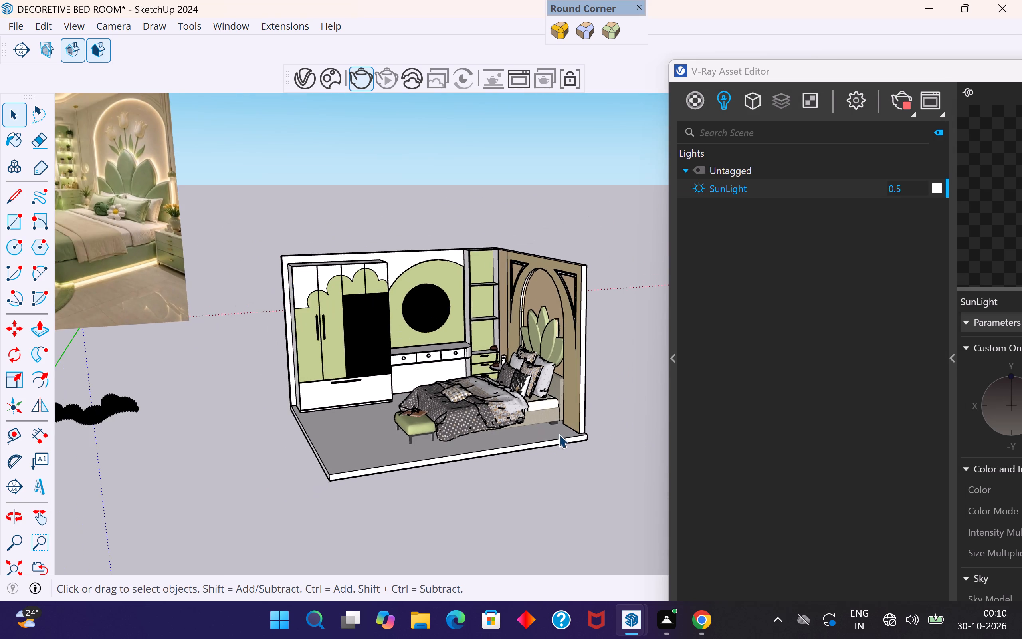
middle_drag(414, 438, 392, 411)
scroll(455, 443, up, 3)
scroll(585, 453, up, 1)
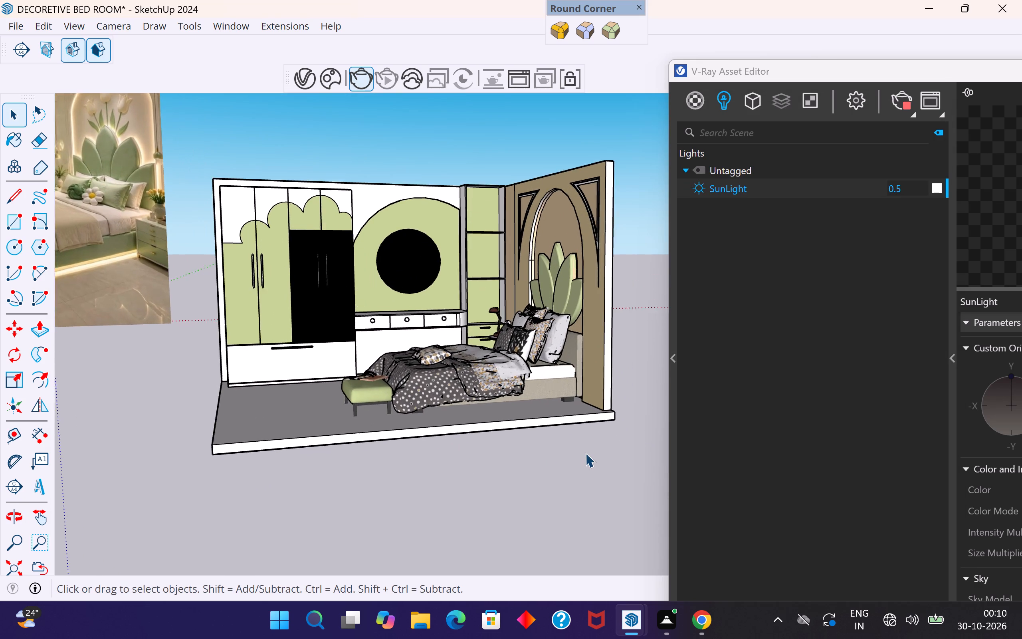
scroll(585, 453, up, 1)
middle_drag(585, 453, 617, 475)
scroll(367, 370, down, 2)
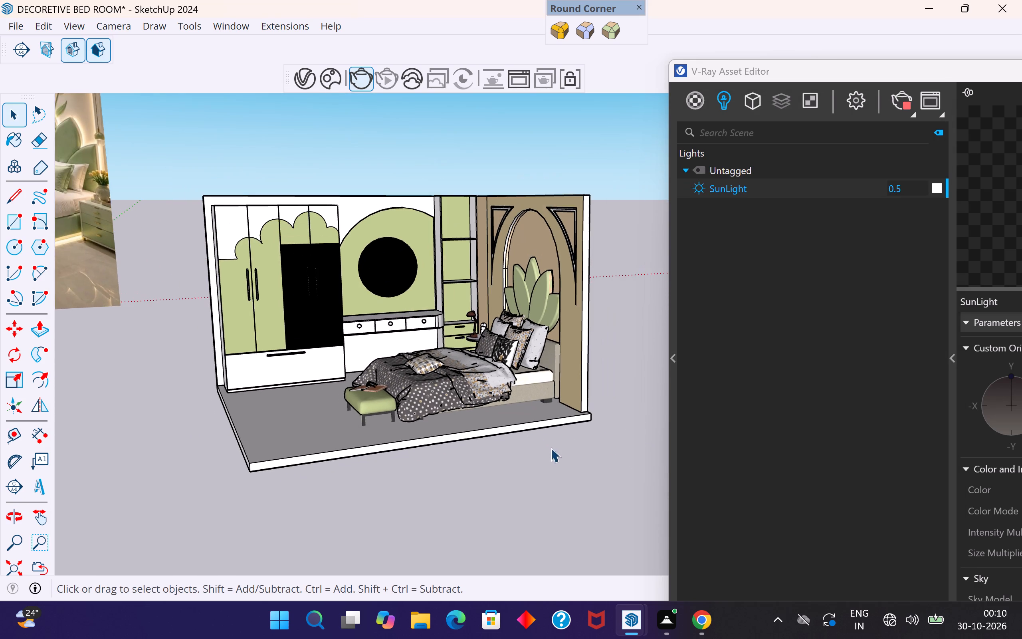
middle_drag(552, 449, 559, 459)
scroll(559, 459, up, 2)
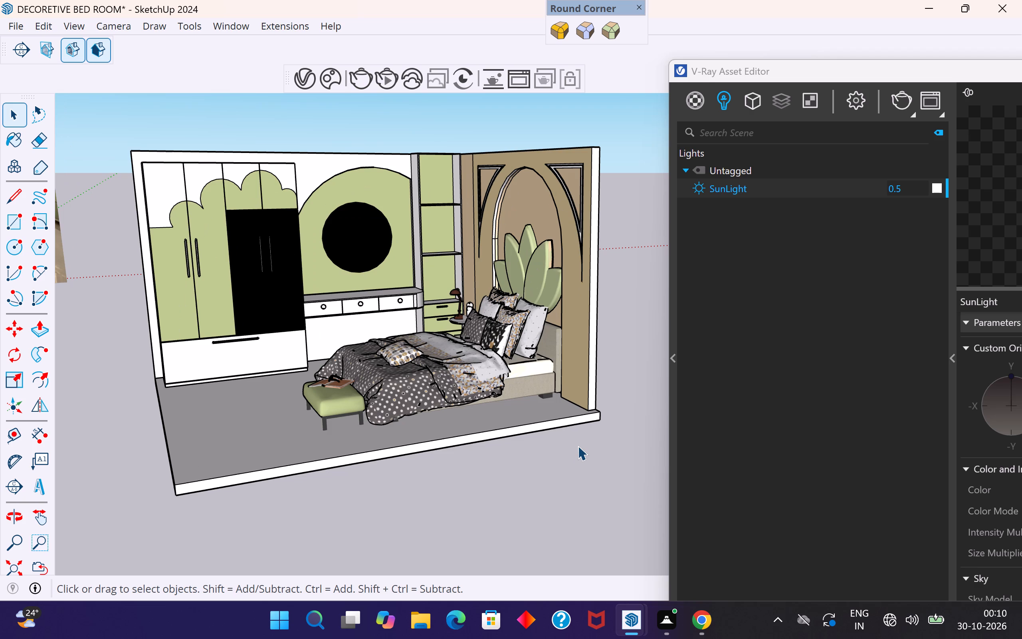
scroll(409, 216, up, 1)
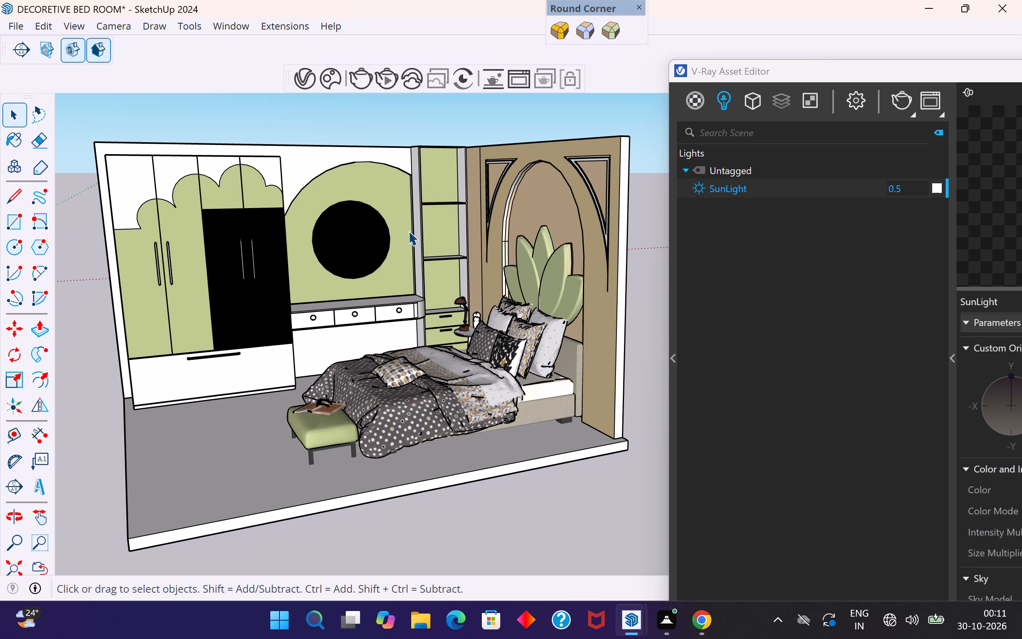
scroll(517, 371, down, 1)
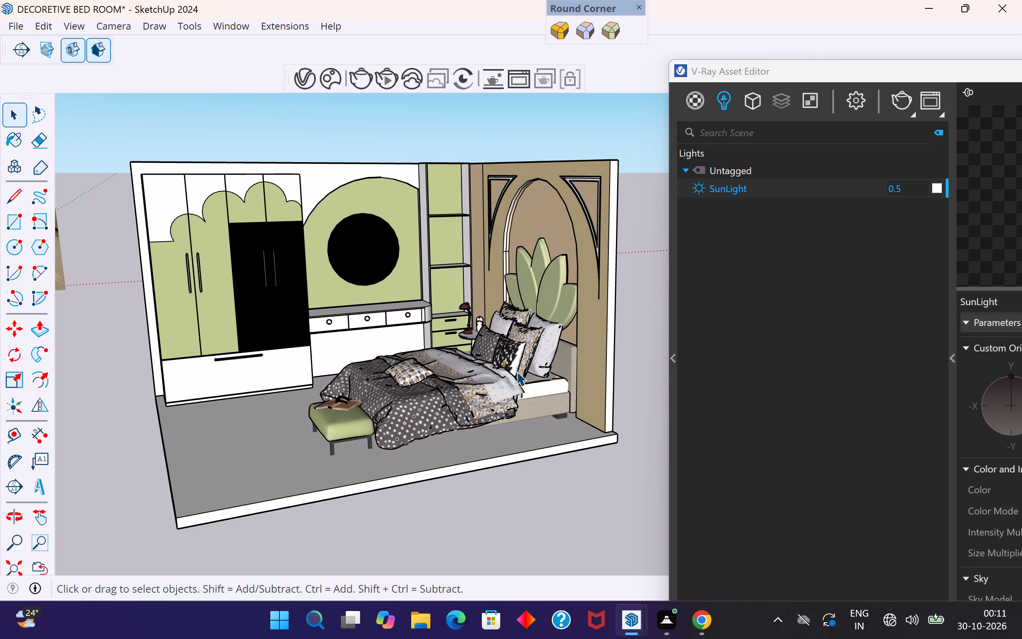
scroll(456, 196, up, 1)
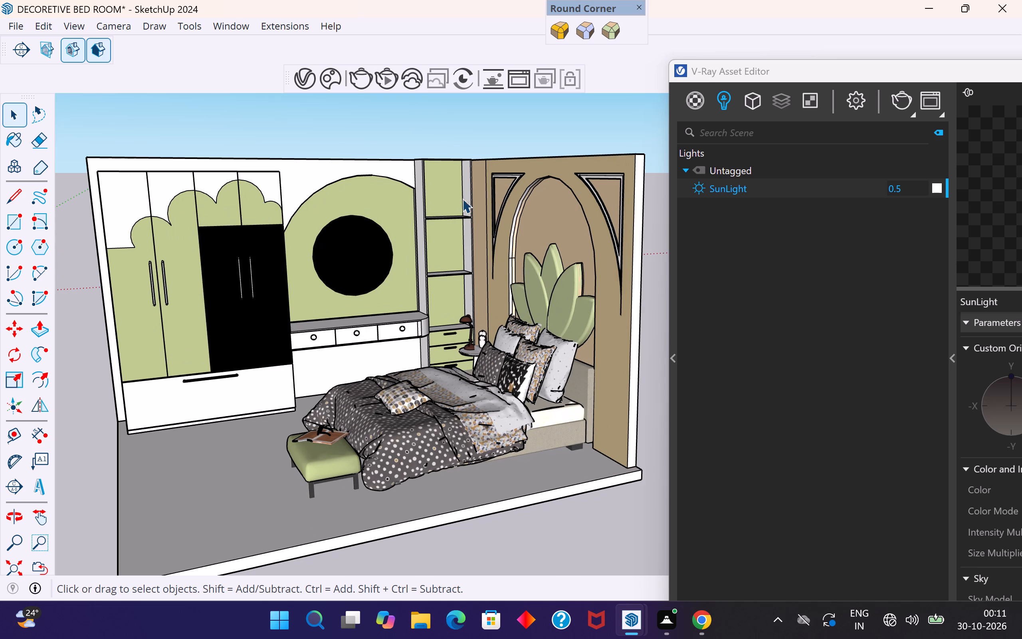
middle_drag(489, 288, 508, 260)
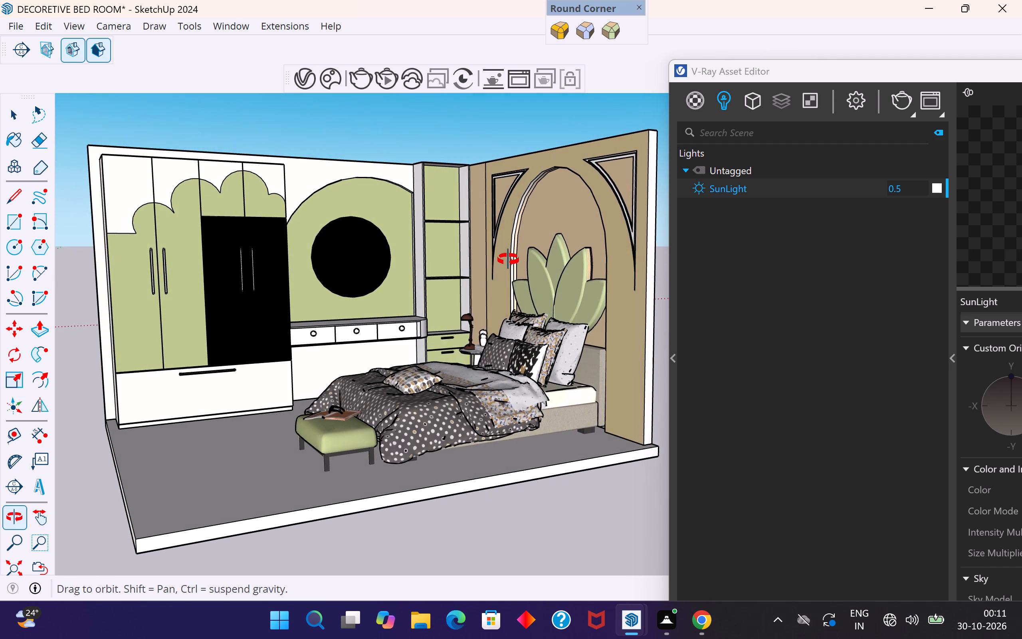
middle_drag(508, 260, 512, 263)
click(911, 113)
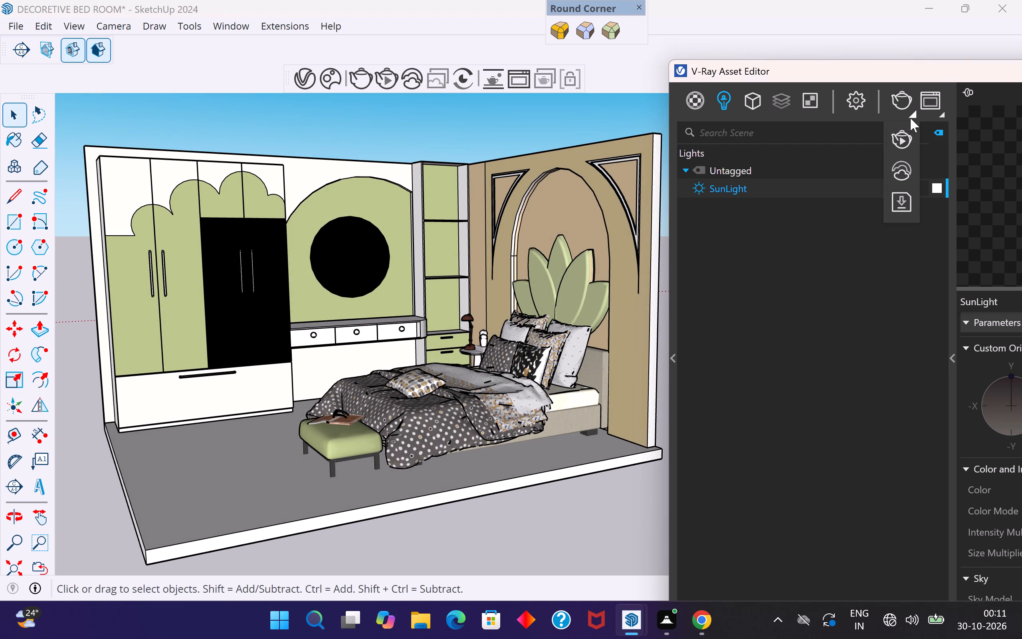
click(904, 146)
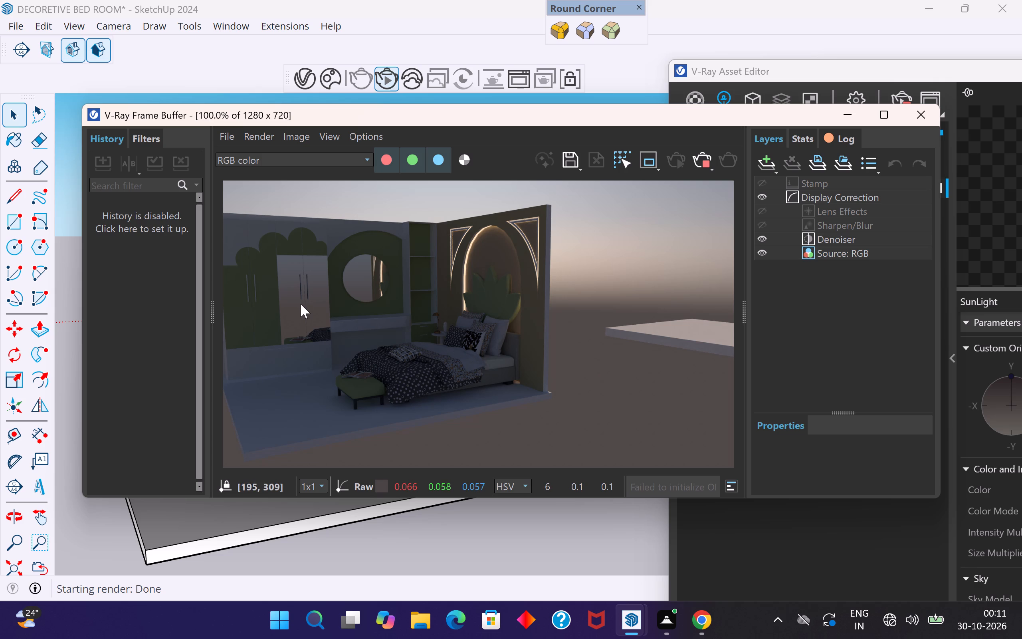
scroll(580, 347, down, 2)
scroll(422, 331, up, 2)
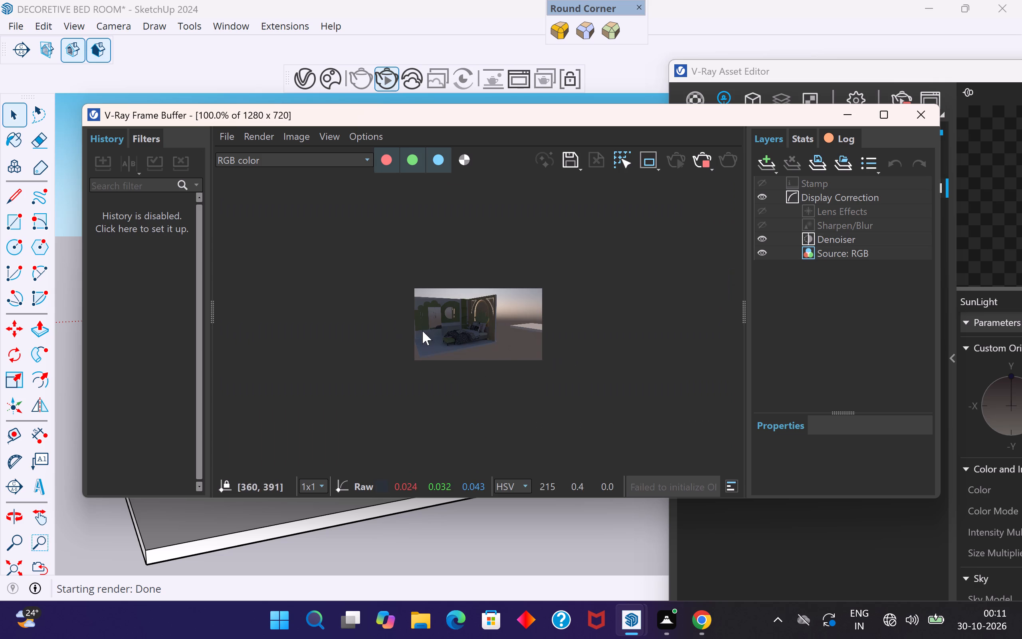
Examine the bedroom model alongside the reference image, moving the V-Ray Asset Editor further out of the way.
middle_drag(511, 542, 483, 543)
scroll(630, 503, down, 3)
middle_drag(165, 383, 182, 375)
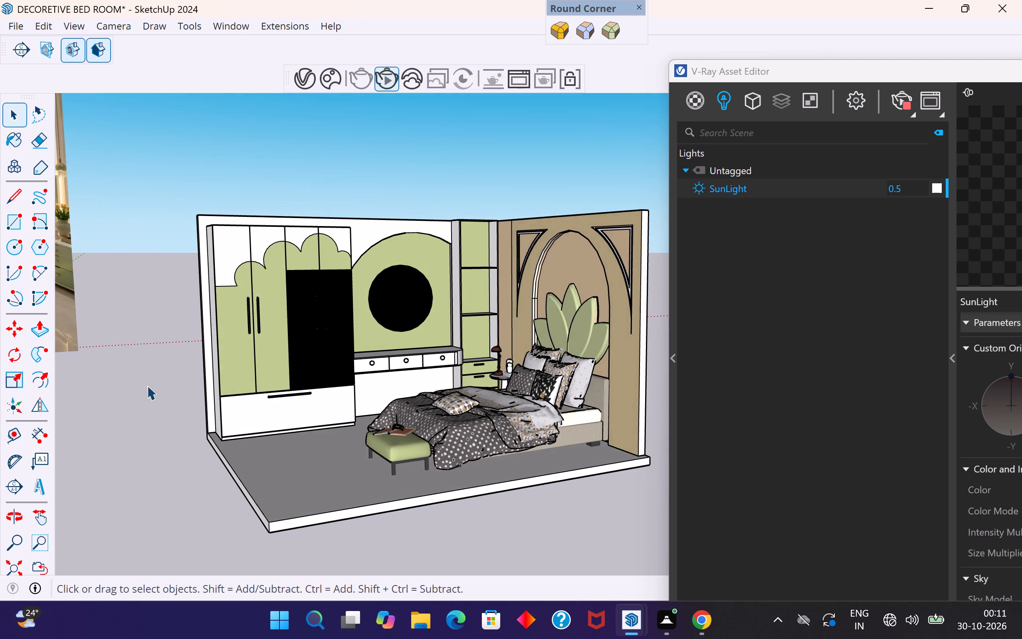
scroll(144, 387, down, 4)
scroll(504, 377, down, 5)
scroll(574, 382, down, 3)
scroll(358, 399, up, 5)
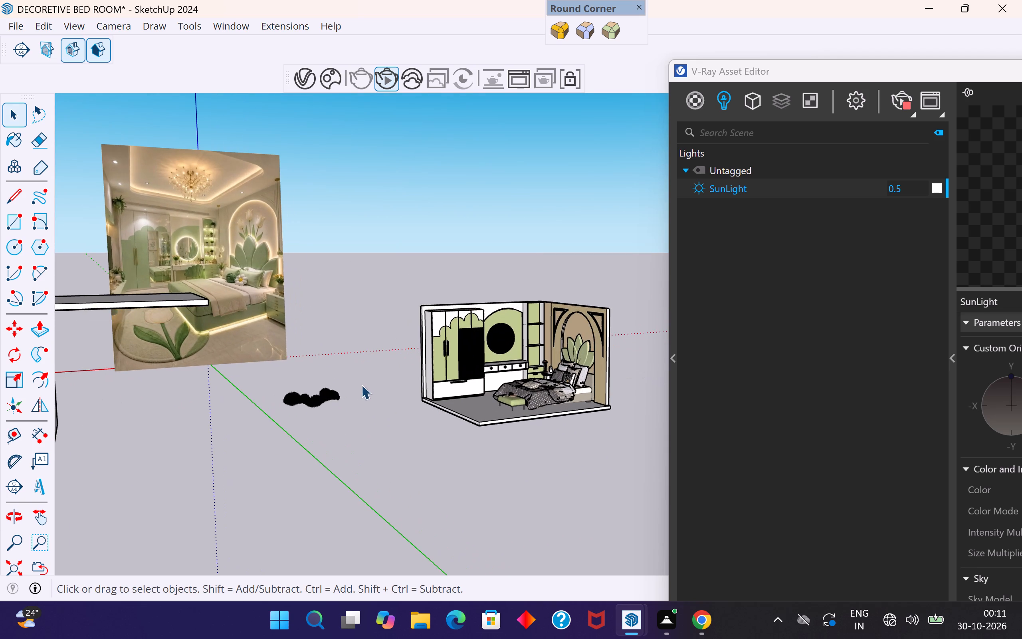
scroll(475, 379, up, 2)
scroll(615, 339, up, 3)
scroll(527, 449, up, 1)
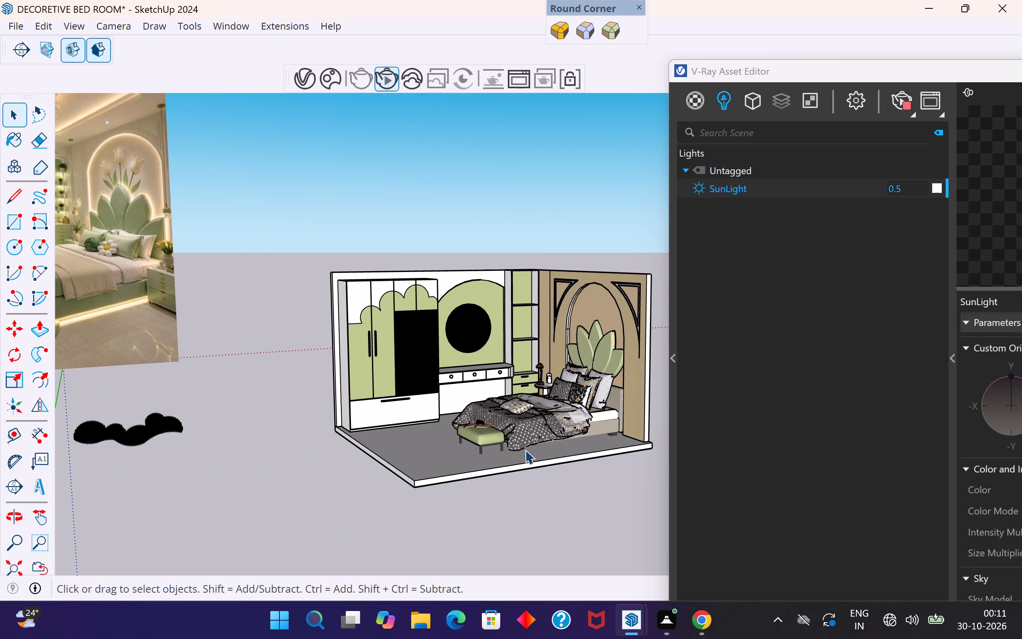
scroll(509, 451, up, 1)
drag(817, 81, 821, 81)
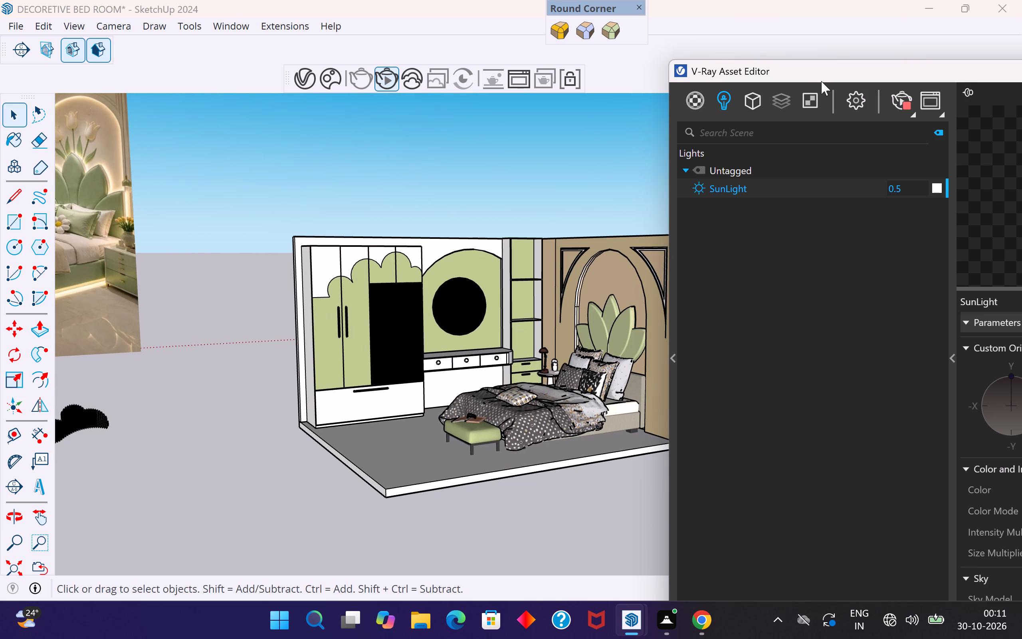
drag(821, 81, 980, 84)
scroll(423, 523, up, 3)
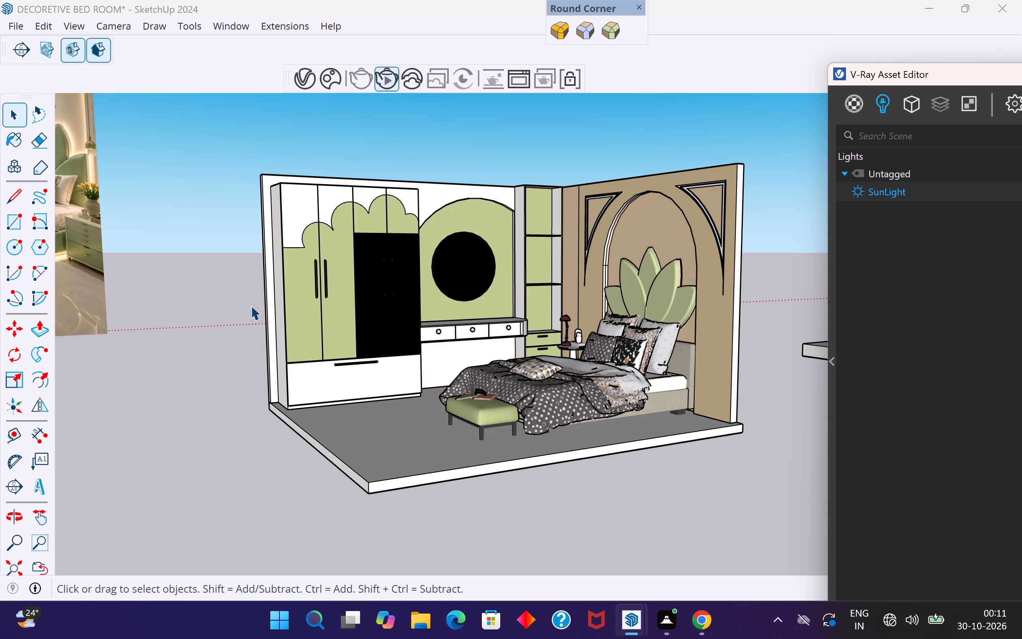
scroll(251, 306, up, 1)
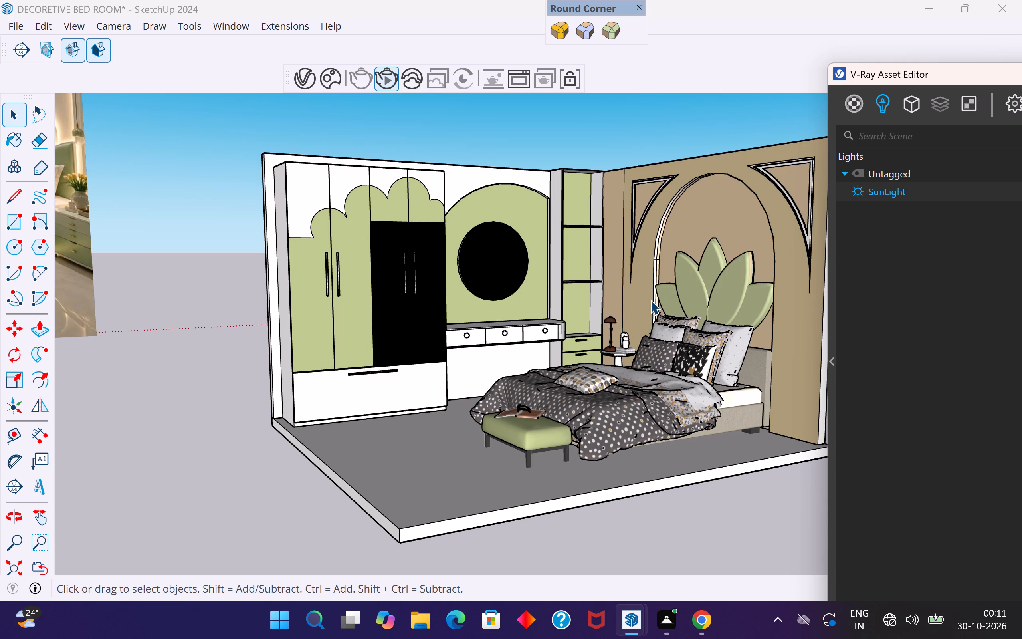
scroll(650, 304, down, 1)
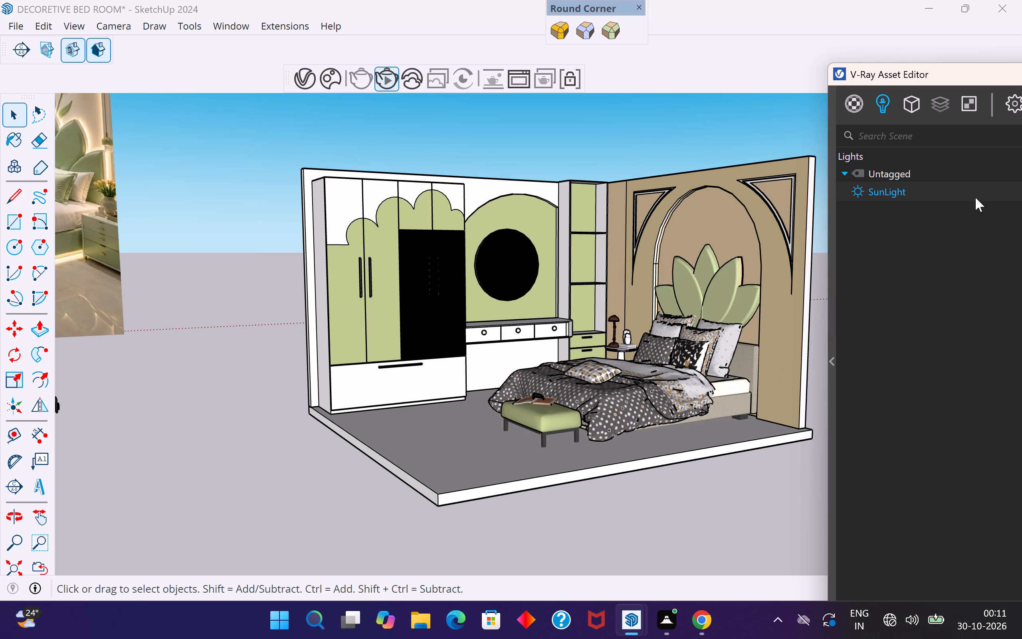
Bring the V-Ray Asset Editor fully back into view and restart the interactive render of the bedroom.
drag(997, 76, 919, 72)
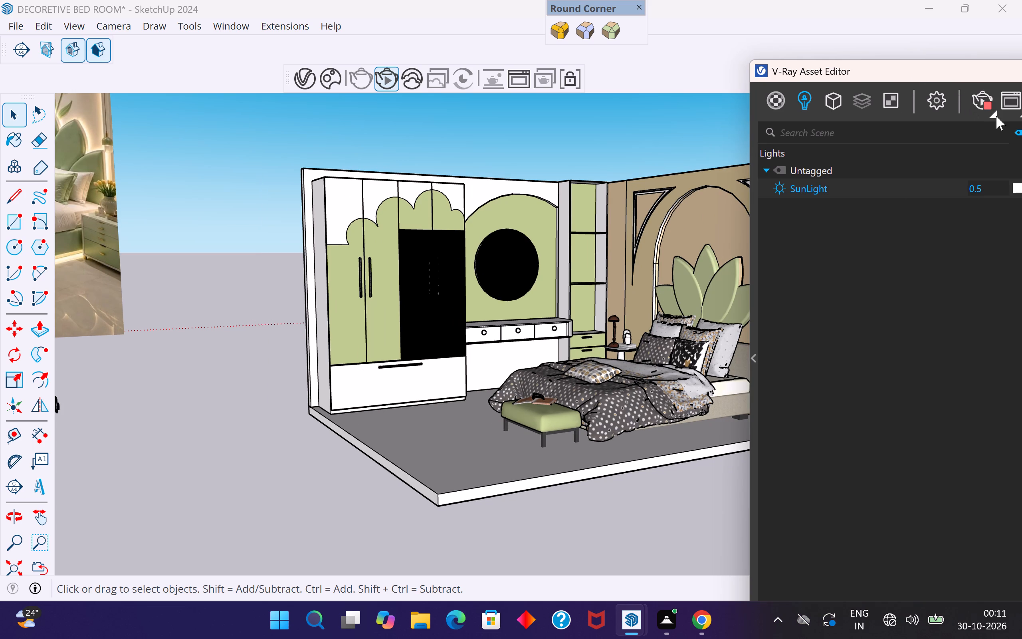
click(988, 109)
click(995, 117)
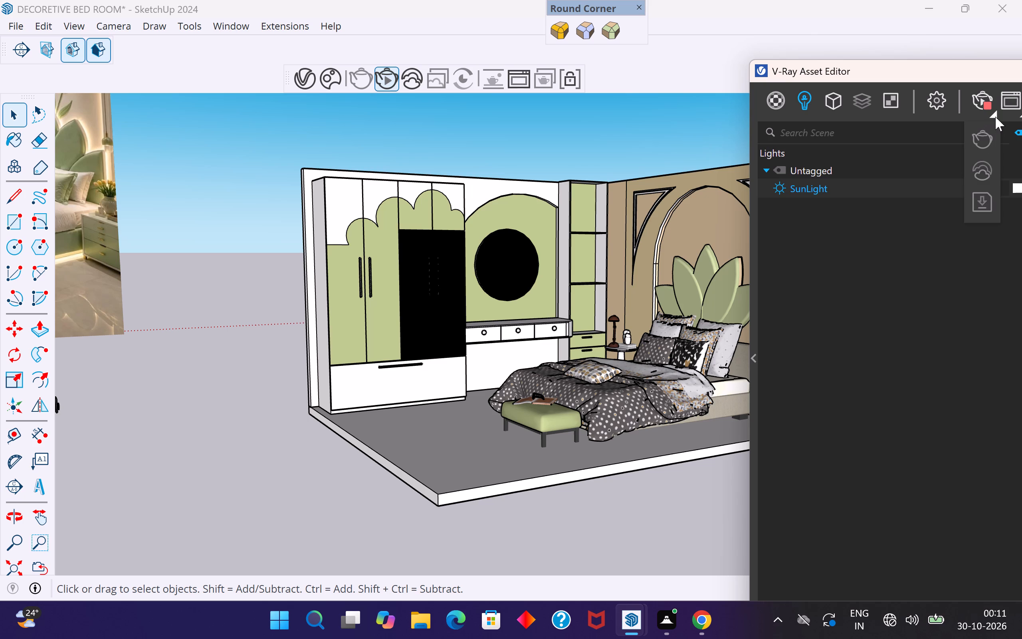
click(990, 113)
click(991, 143)
drag(992, 70, 846, 37)
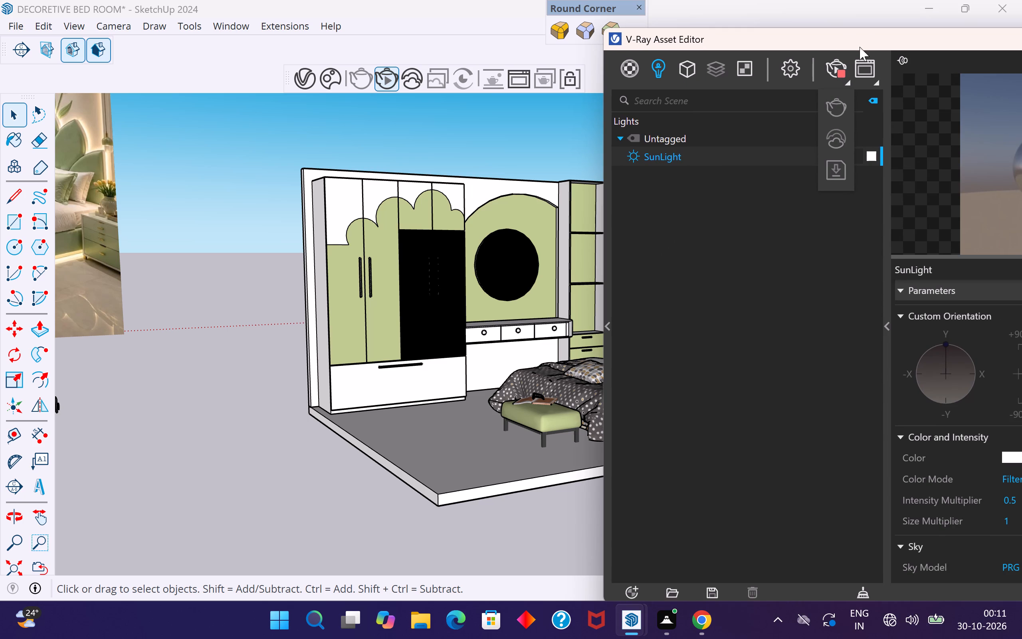
click(861, 44)
click(838, 73)
click(838, 73)
drag(947, 37, 725, 61)
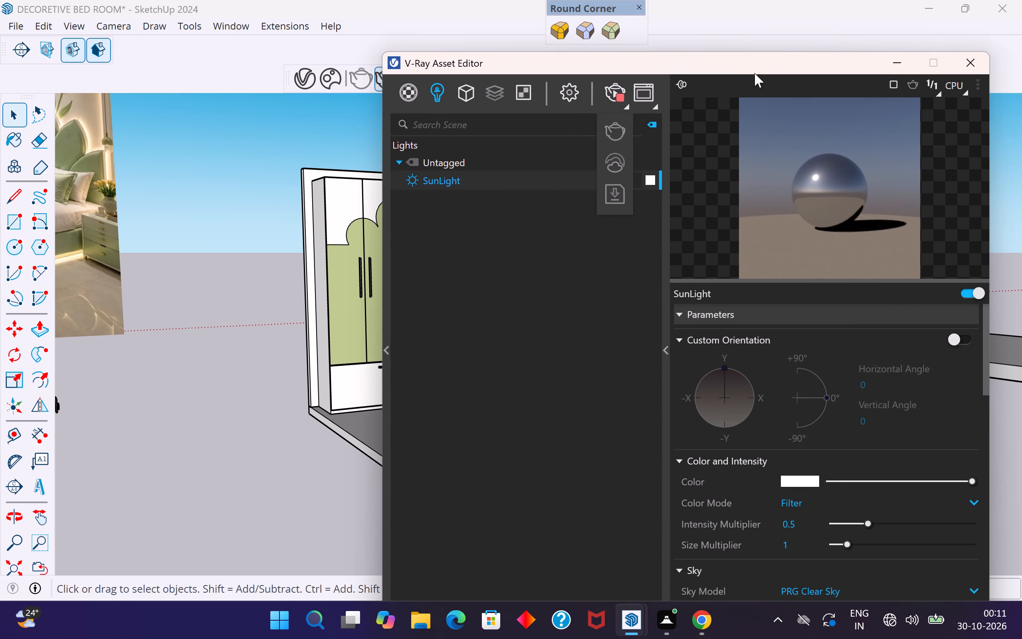
click(556, 300)
click(615, 92)
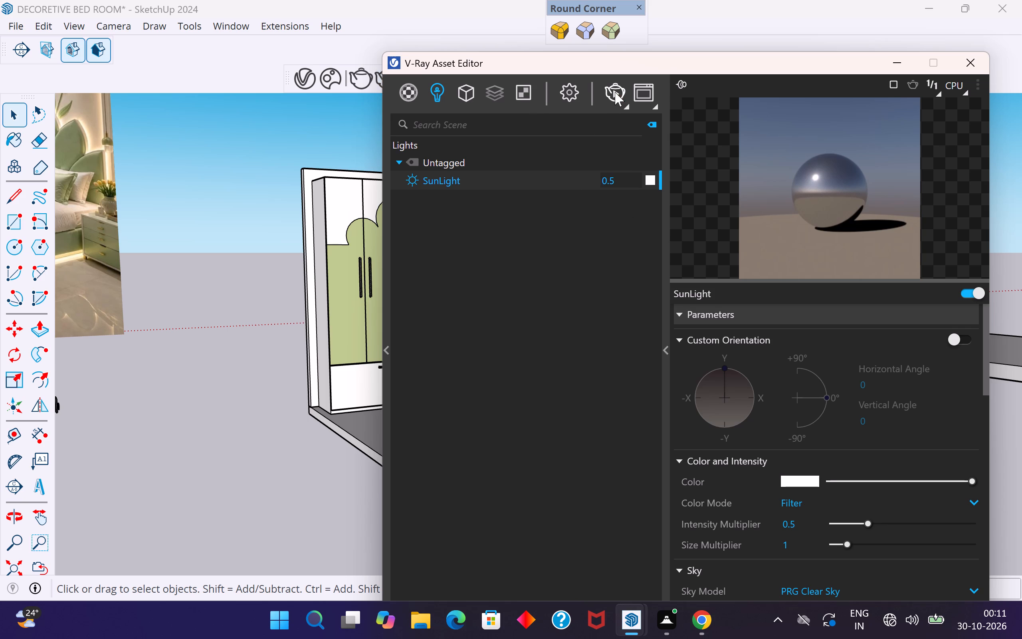
click(618, 93)
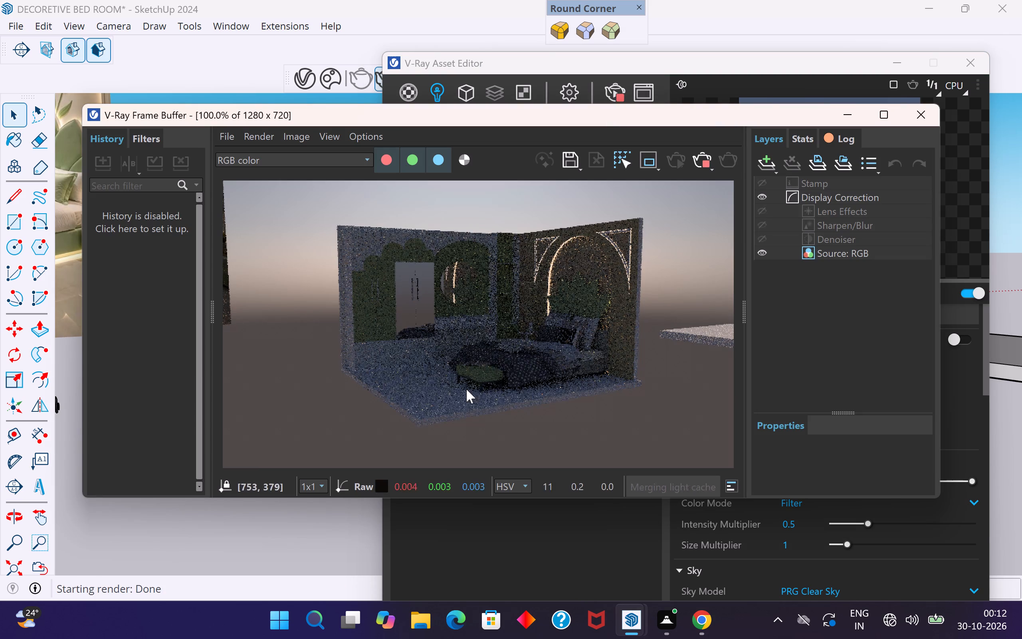
Inspect the rendered bedroom's lighting and mirror reflections up close, then close the V-Ray Frame Buffer and Asset Editor.
scroll(458, 411, up, 1)
scroll(459, 411, down, 1)
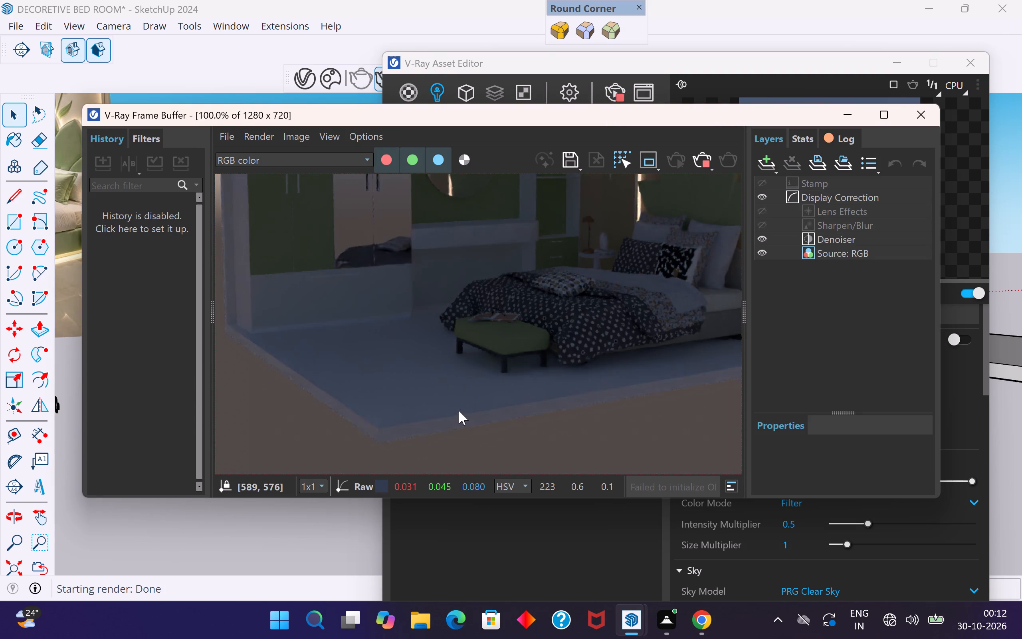
scroll(459, 411, down, 1)
drag(478, 502, 487, 551)
scroll(464, 319, up, 3)
scroll(468, 316, down, 1)
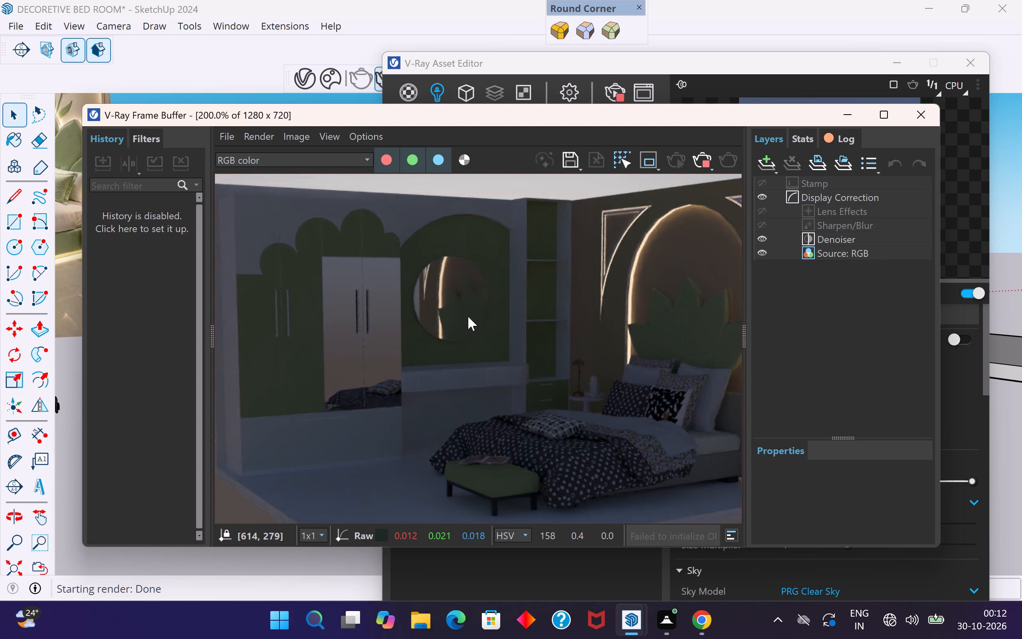
scroll(468, 316, down, 1)
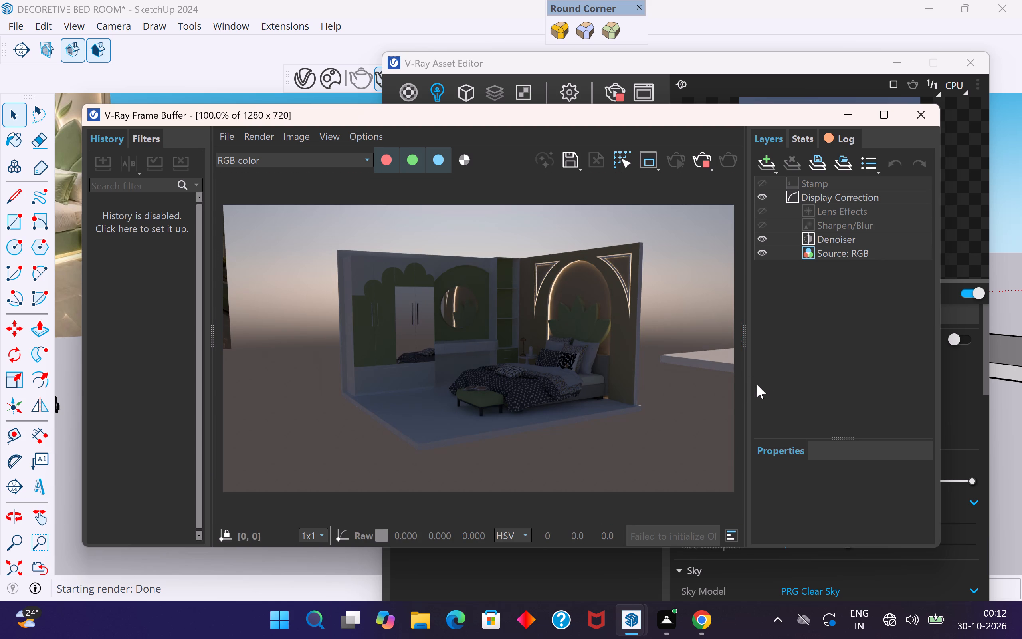
drag(741, 337, 785, 337)
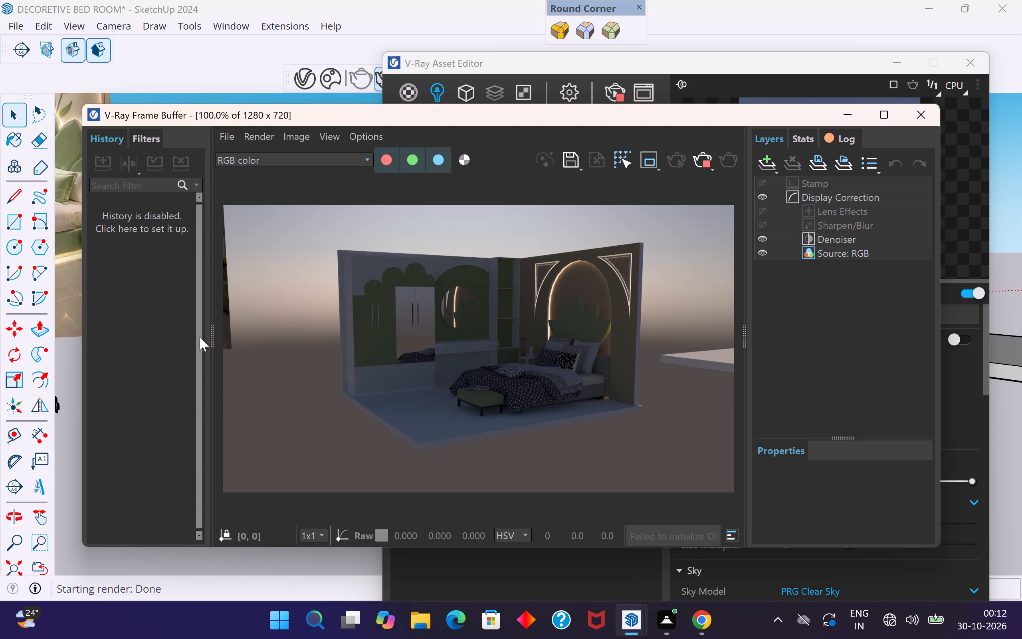
drag(213, 337, 193, 334)
scroll(515, 333, up, 1)
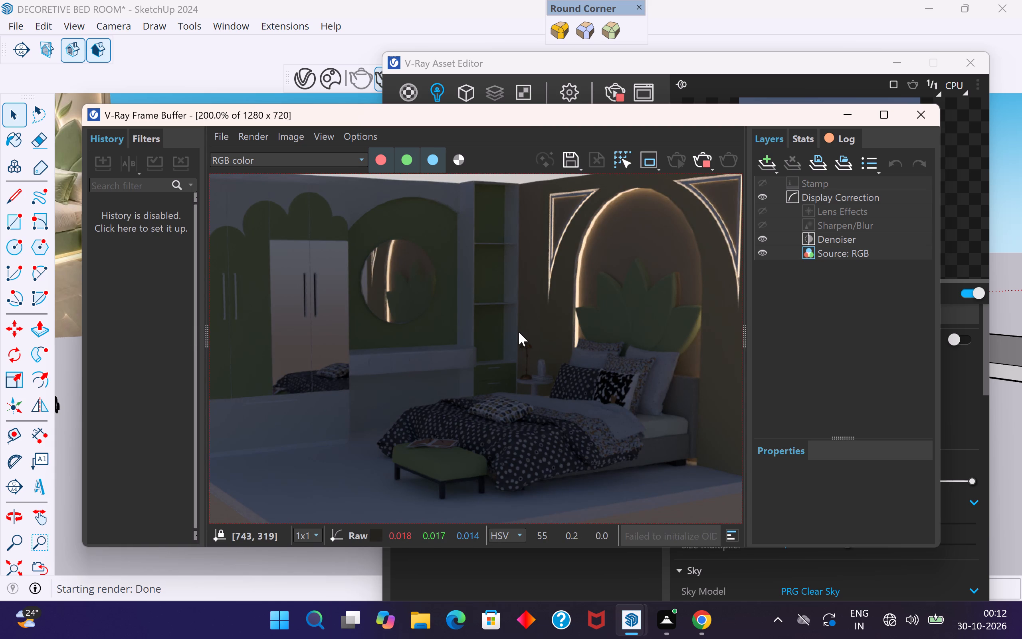
middle_drag(547, 368, 533, 349)
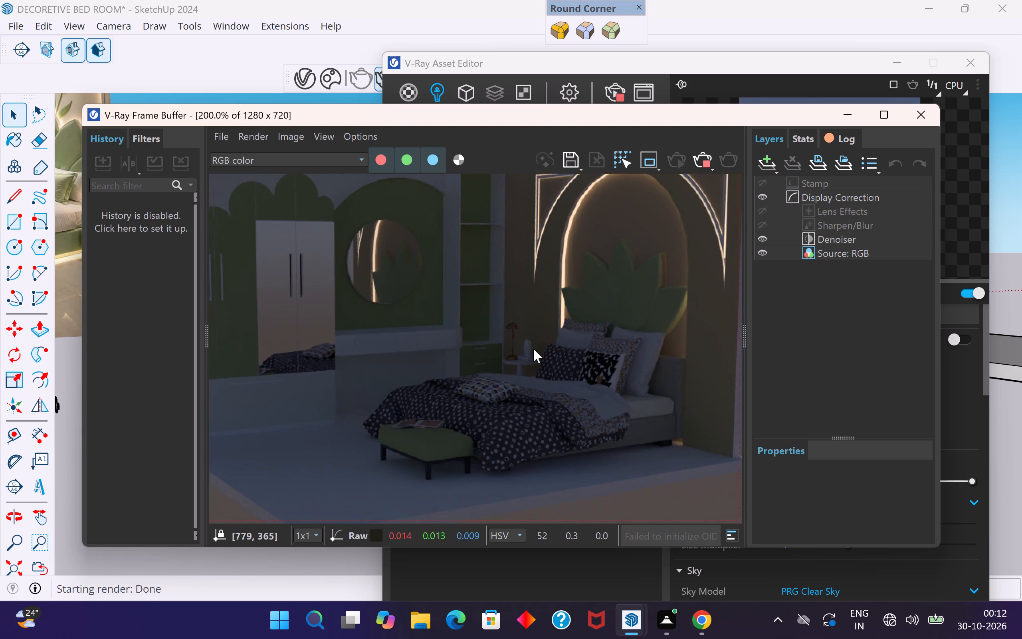
middle_drag(533, 349, 571, 394)
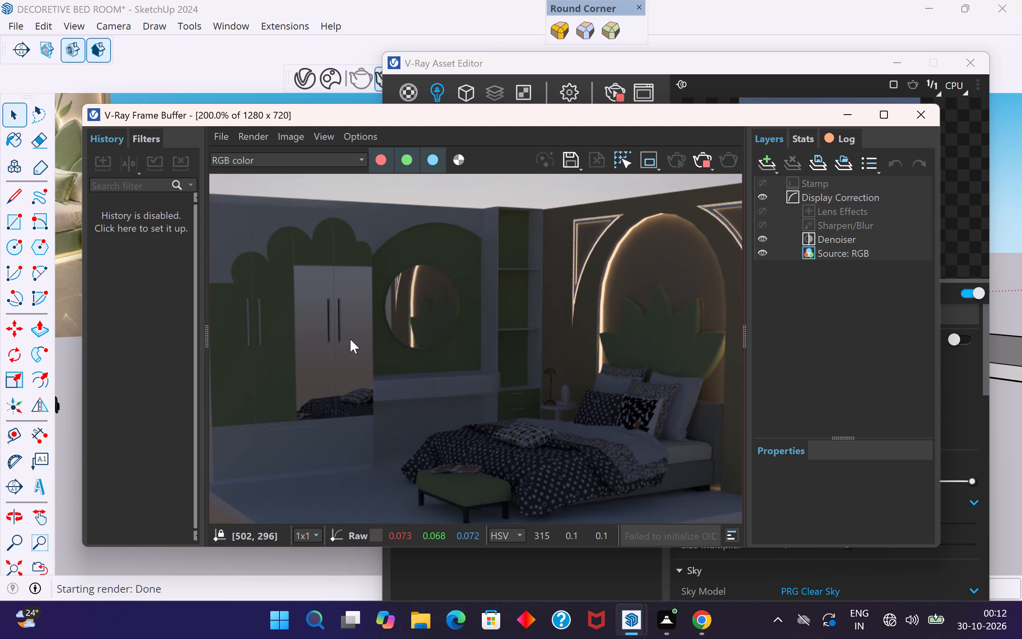
click(921, 118)
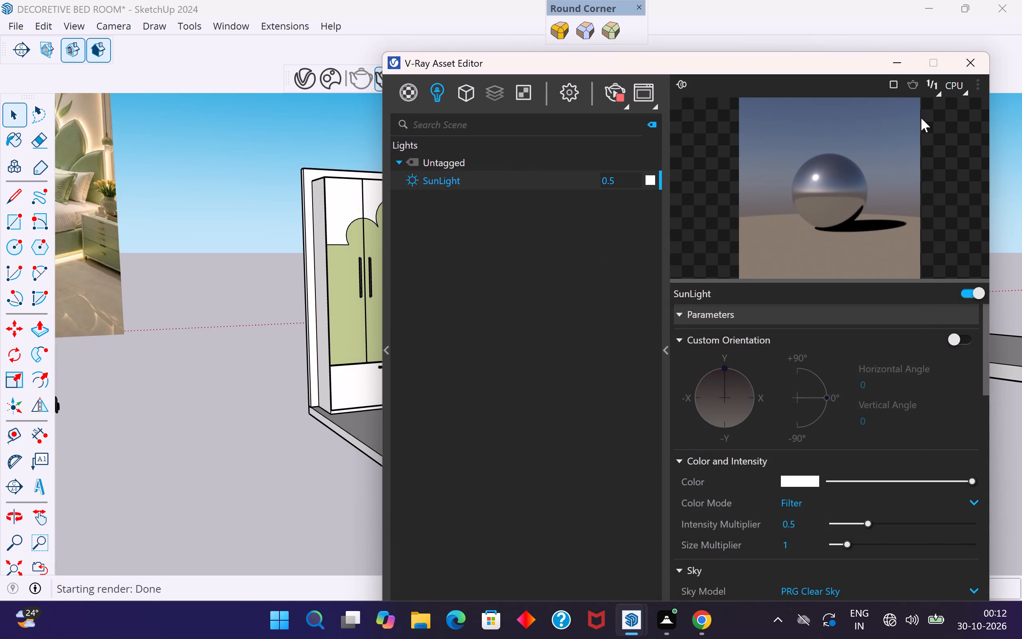
click(248, 343)
click(971, 70)
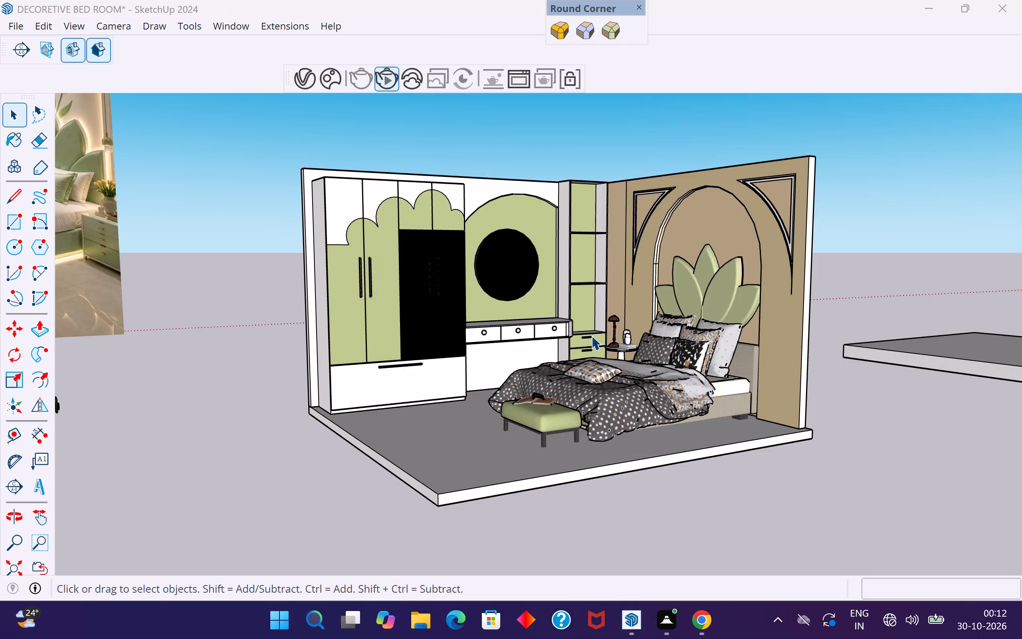
Examine the petal edges of the green leaf-shaped headboard up close where they meet the arched wall panel.
middle_drag(599, 347, 660, 514)
scroll(919, 363, up, 4)
scroll(699, 351, up, 2)
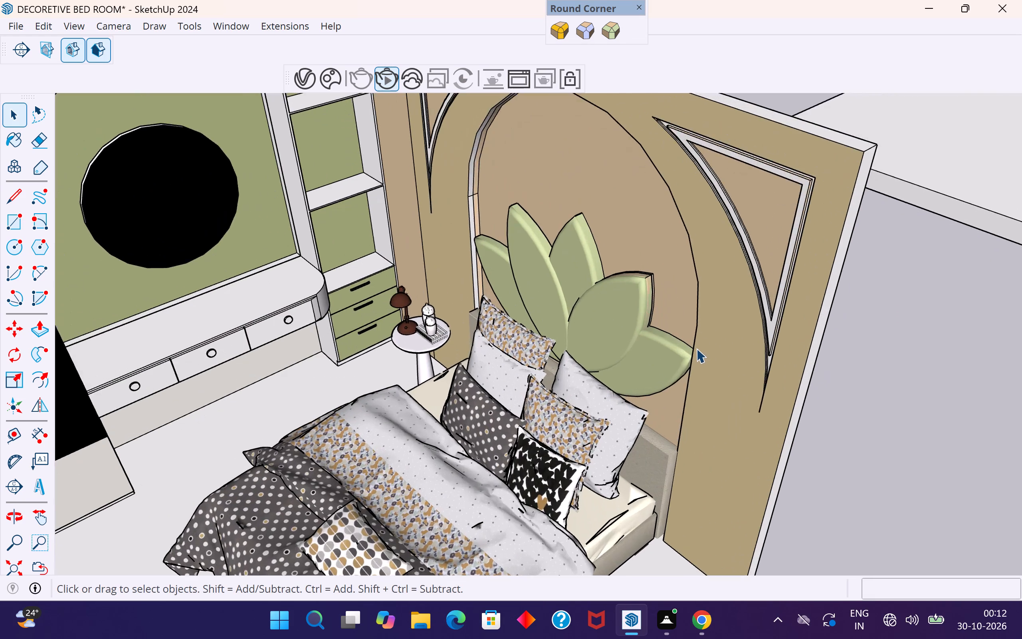
scroll(696, 348, up, 3)
middle_drag(647, 294, 587, 346)
scroll(602, 325, up, 8)
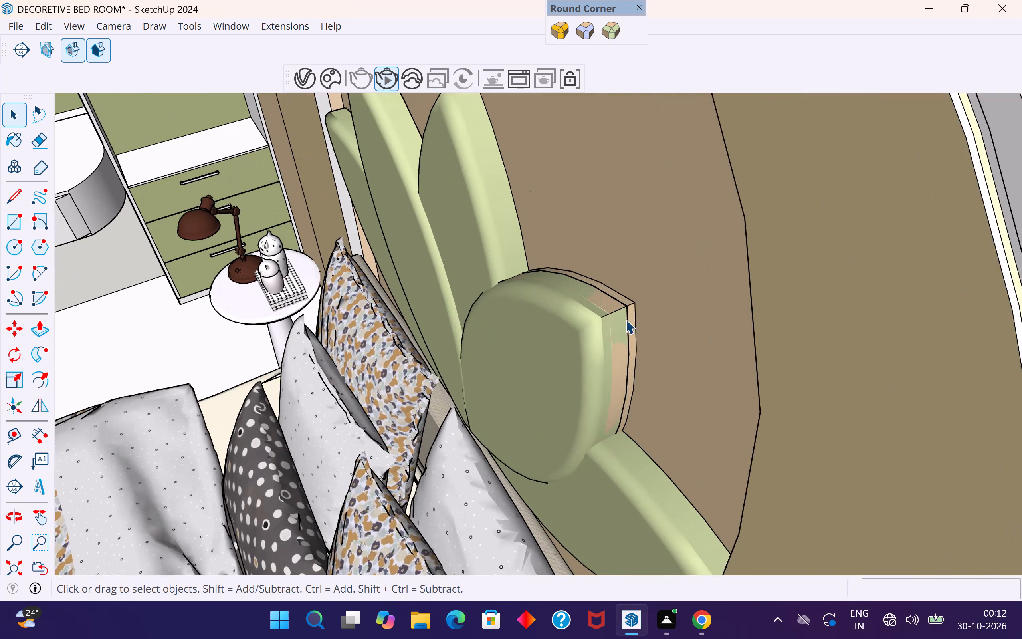
scroll(626, 319, up, 4)
click(630, 319)
scroll(551, 236, down, 2)
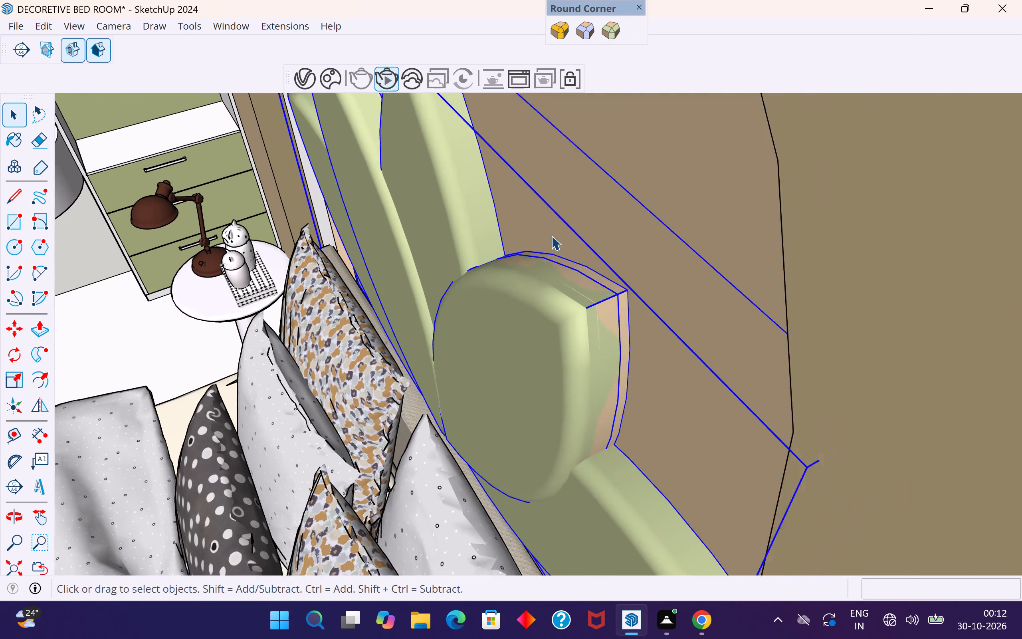
scroll(551, 236, down, 13)
click(747, 399)
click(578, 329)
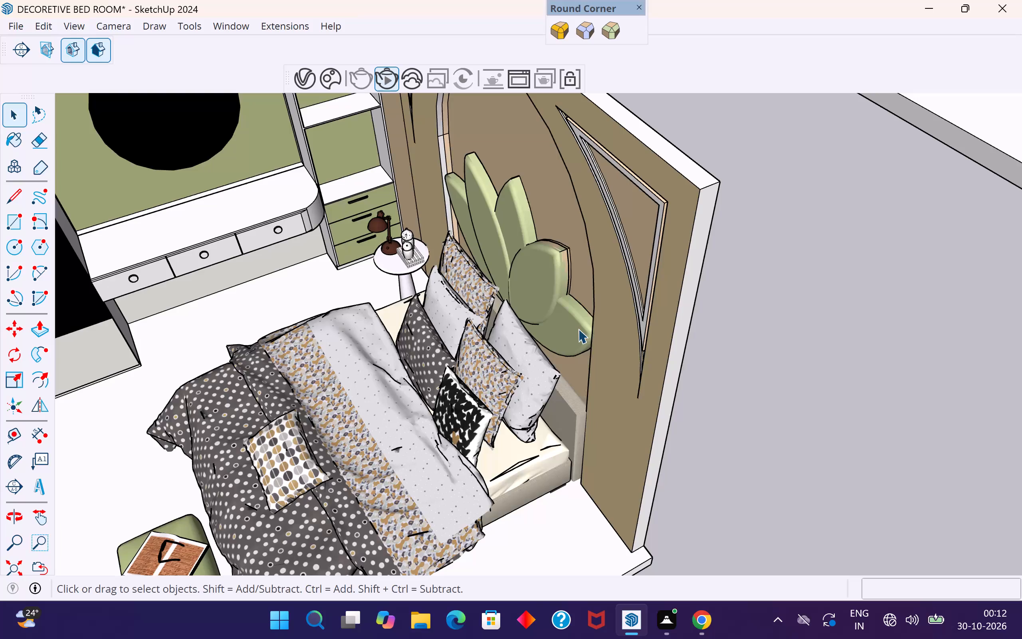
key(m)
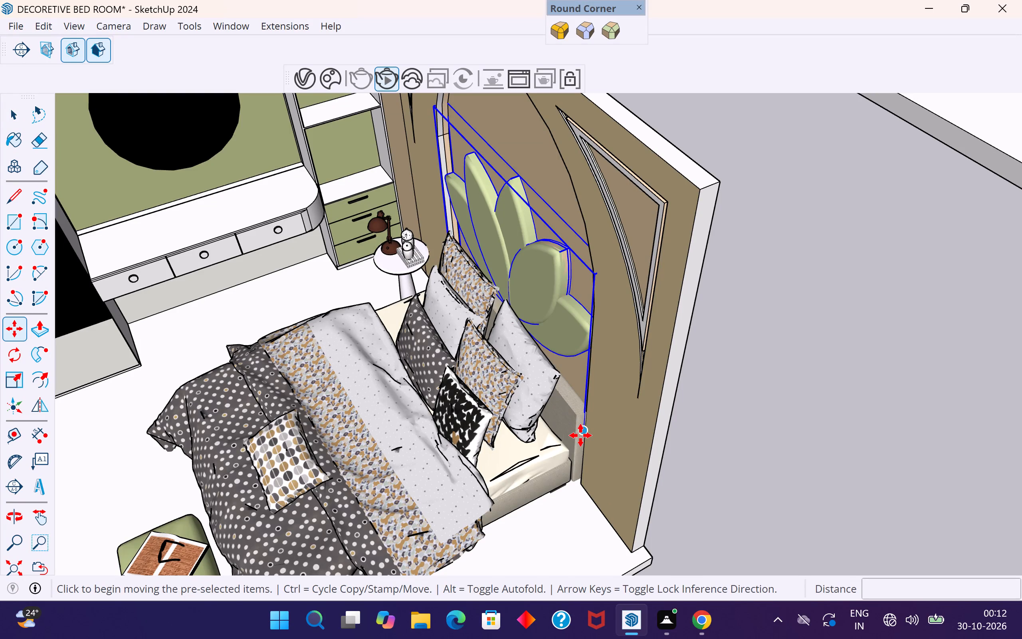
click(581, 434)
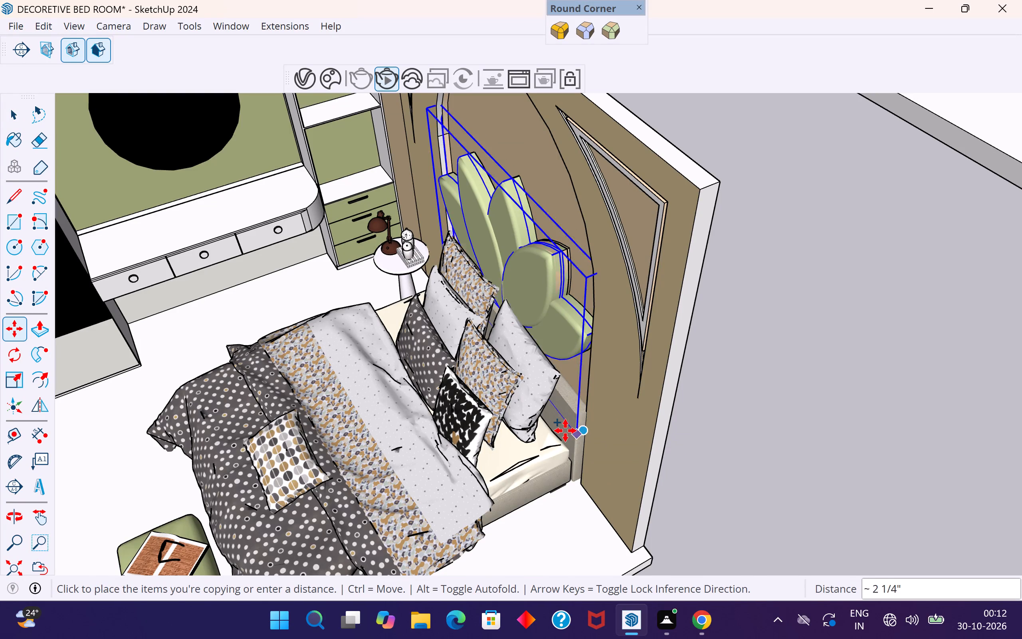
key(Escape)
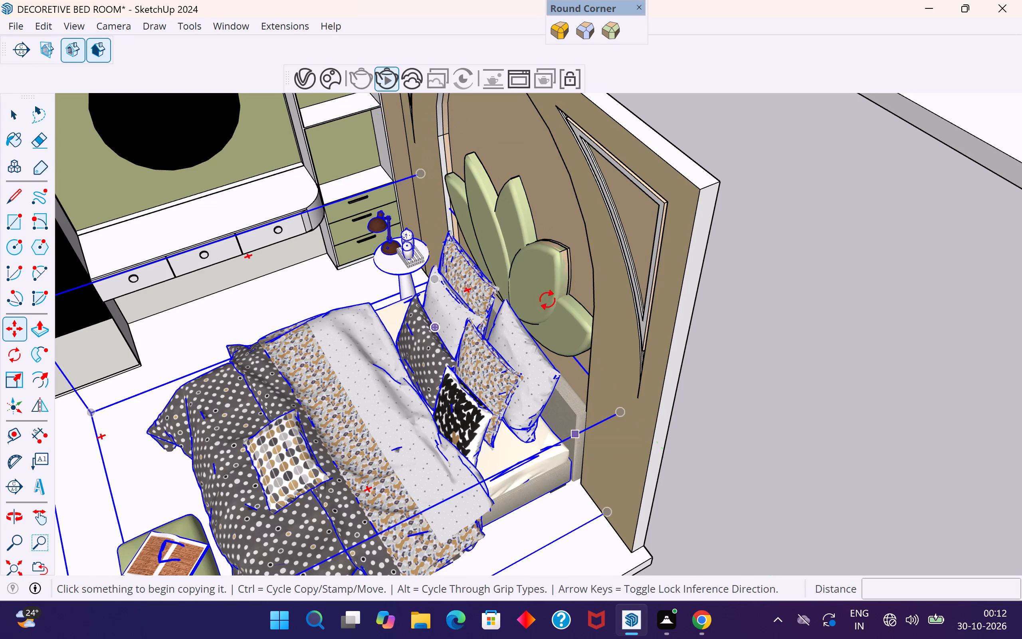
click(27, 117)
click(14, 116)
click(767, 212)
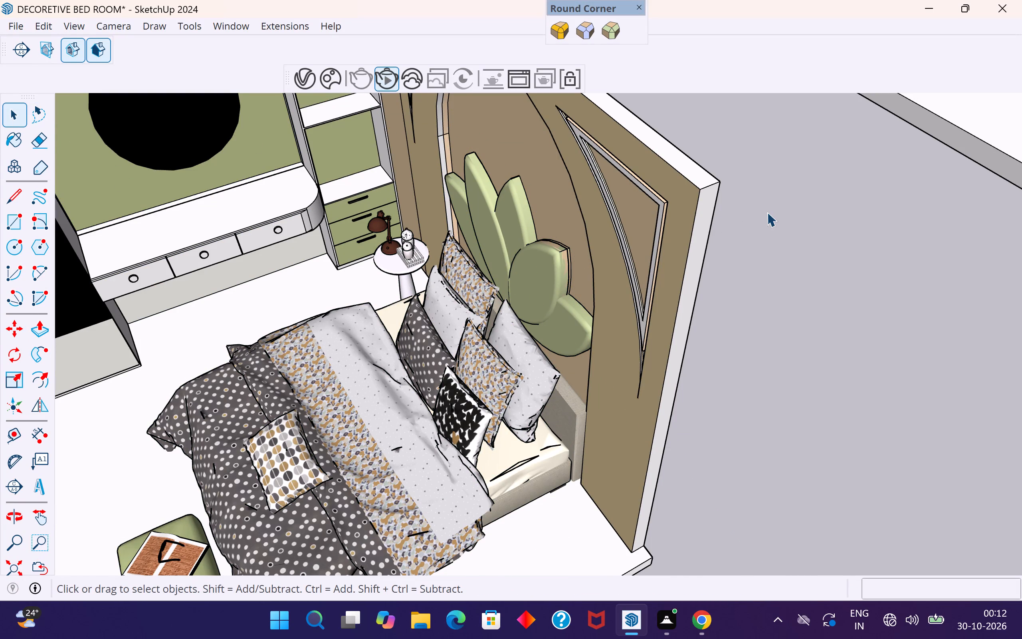
Move the leaf-shaped headboard about 5' 2 7/8" along the red axis, out behind the bedroom wall.
click(546, 276)
key(m)
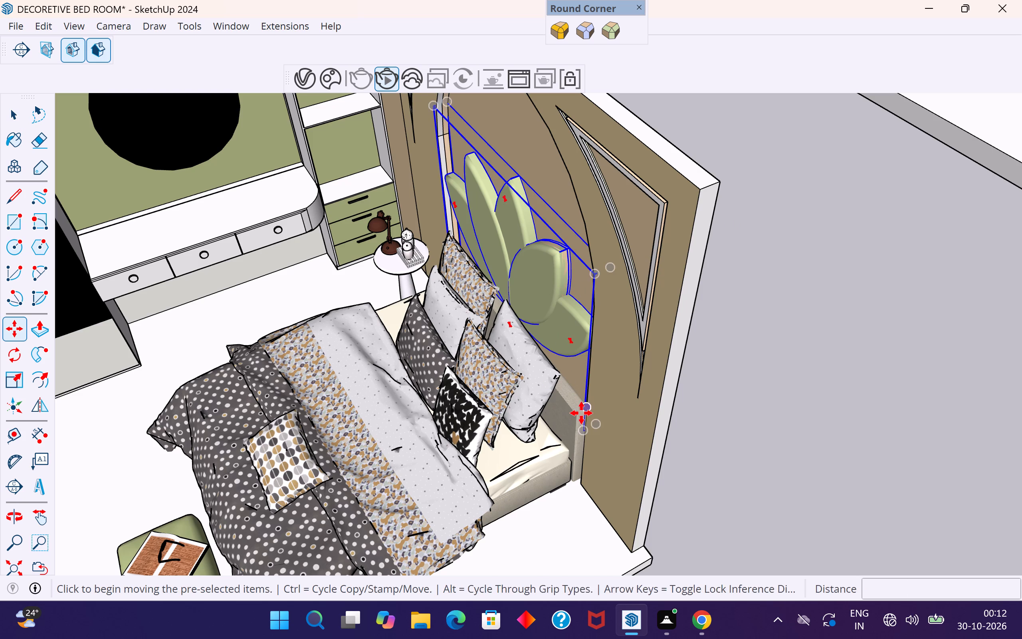
click(580, 434)
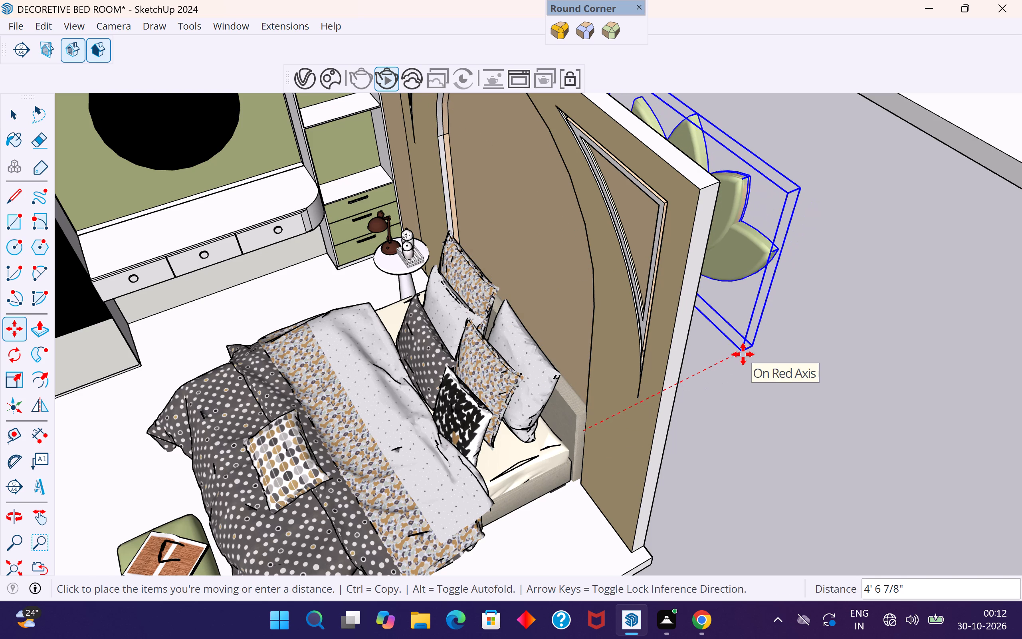
click(766, 347)
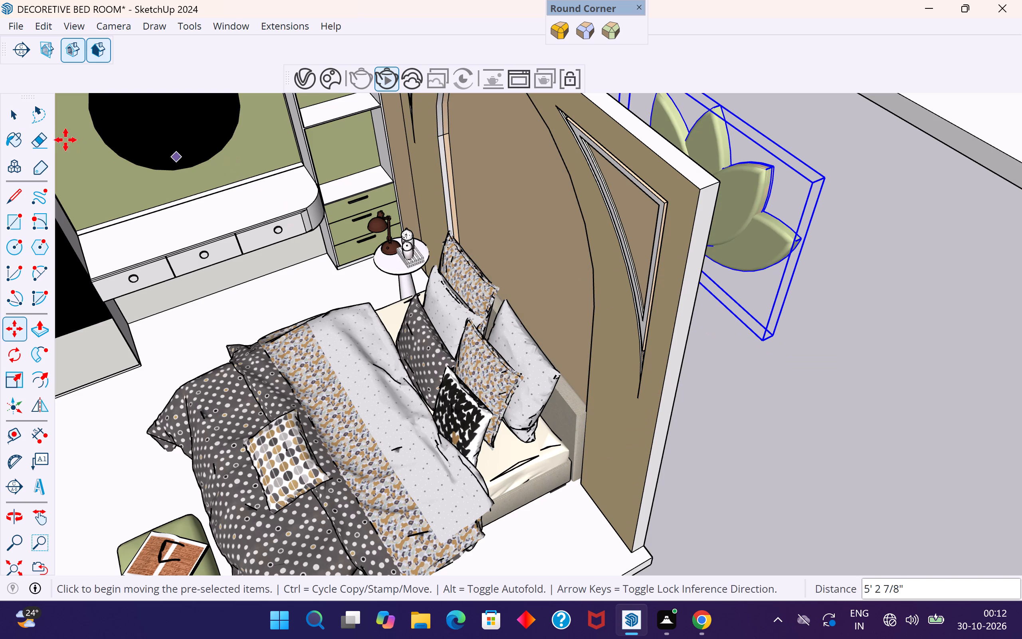
click(15, 109)
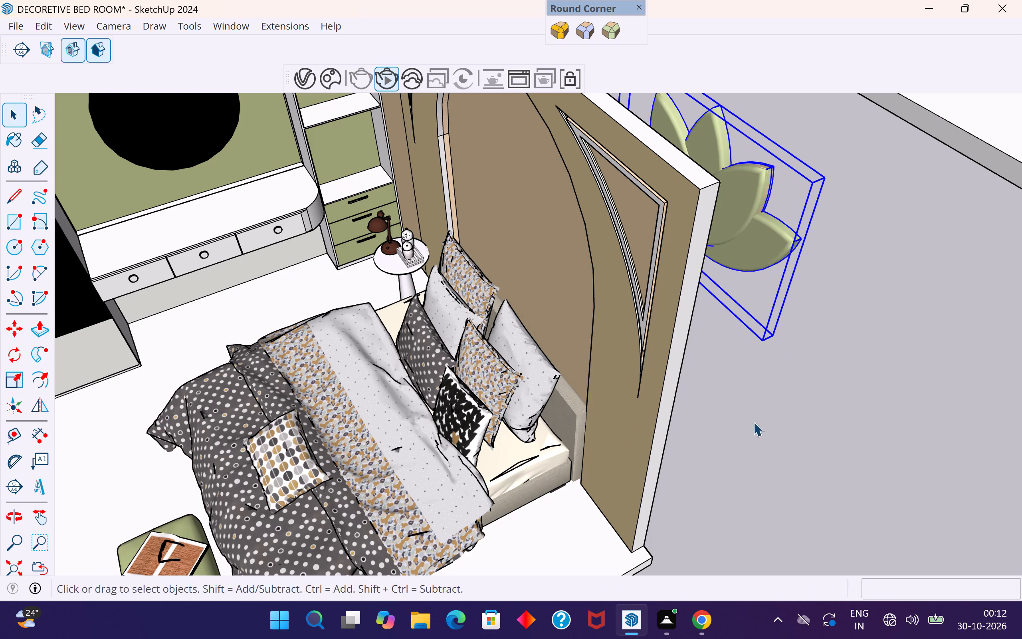
click(729, 415)
Examine the back and side faces of the headboard's petals from behind the wall.
middle_drag(802, 371, 519, 294)
scroll(747, 294, up, 4)
middle_drag(753, 280, 646, 231)
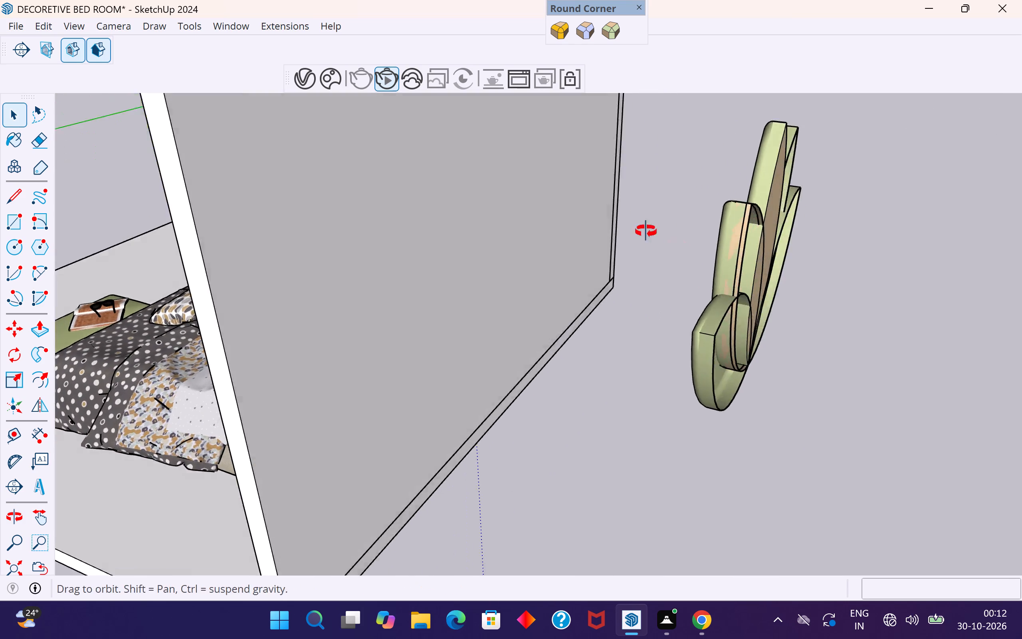
middle_drag(646, 231, 624, 224)
middle_drag(622, 312, 648, 327)
scroll(629, 316, up, 4)
middle_drag(587, 316, 642, 353)
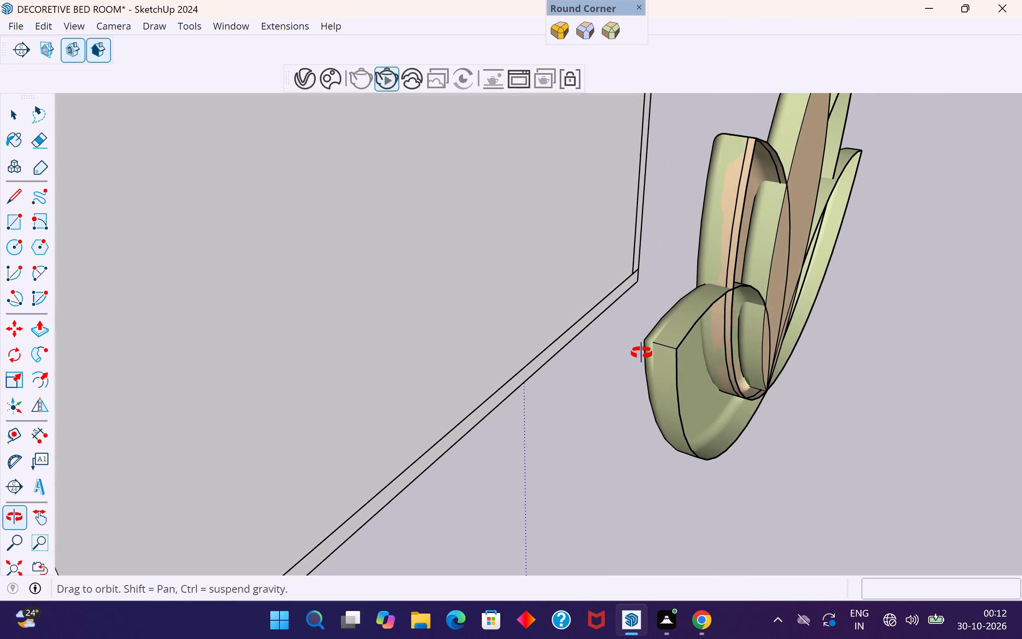
middle_drag(642, 353, 482, 365)
click(488, 367)
middle_drag(495, 370, 816, 369)
scroll(830, 273, up, 3)
click(949, 342)
scroll(868, 293, up, 1)
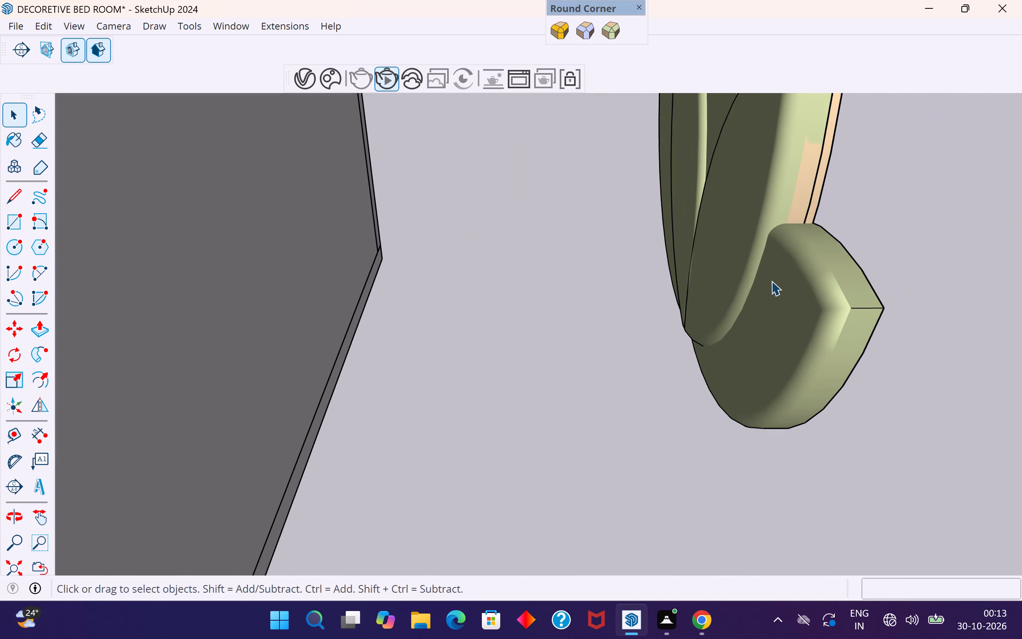
middle_drag(769, 280, 689, 257)
Copy both back outline curves of the headboard's lowest petal about 1 1/16" forward onto its side faces.
click(832, 359)
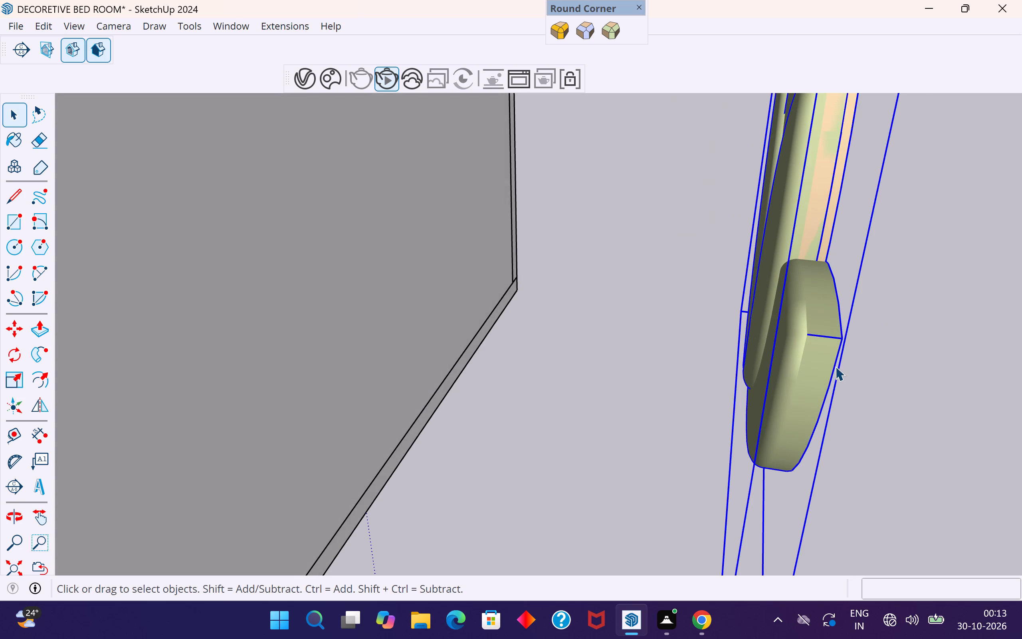
double_click(836, 363)
double_click(836, 361)
click(836, 361)
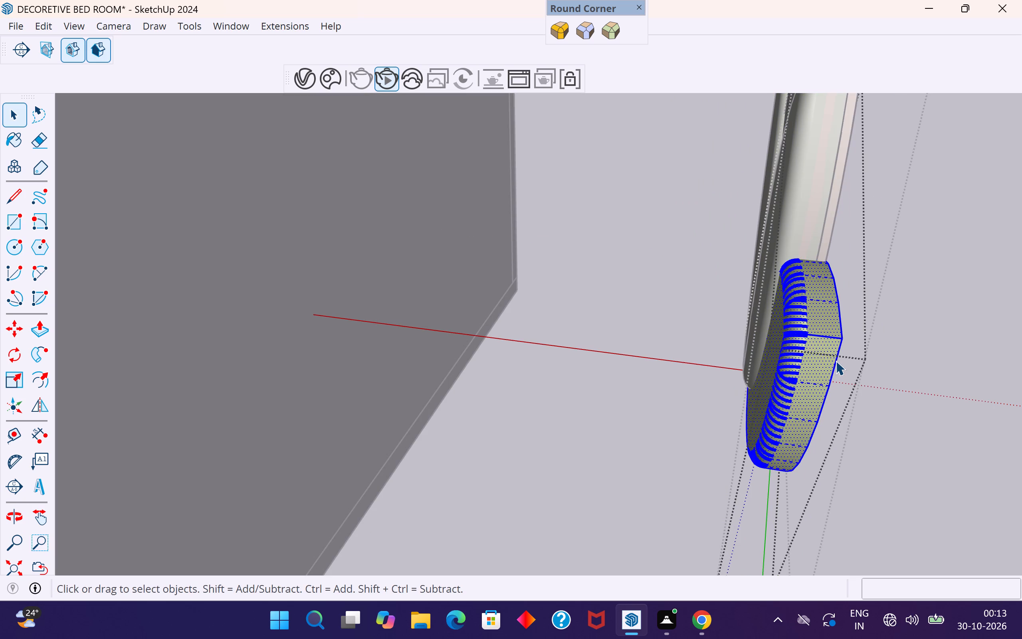
click(836, 361)
middle_drag(848, 371, 766, 339)
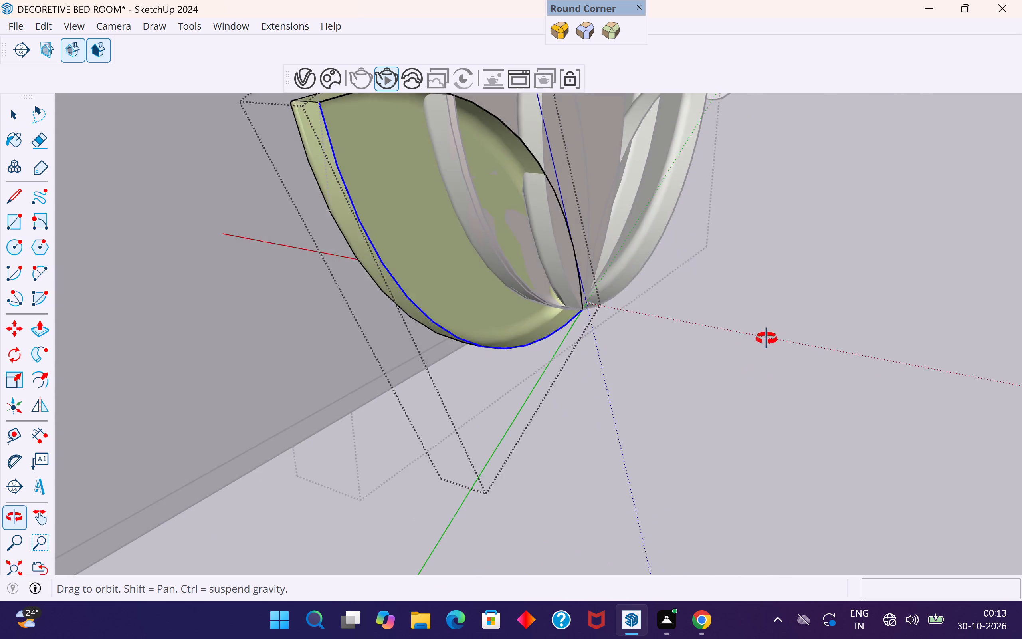
middle_drag(766, 339, 794, 356)
middle_drag(600, 304, 626, 322)
scroll(564, 243, up, 2)
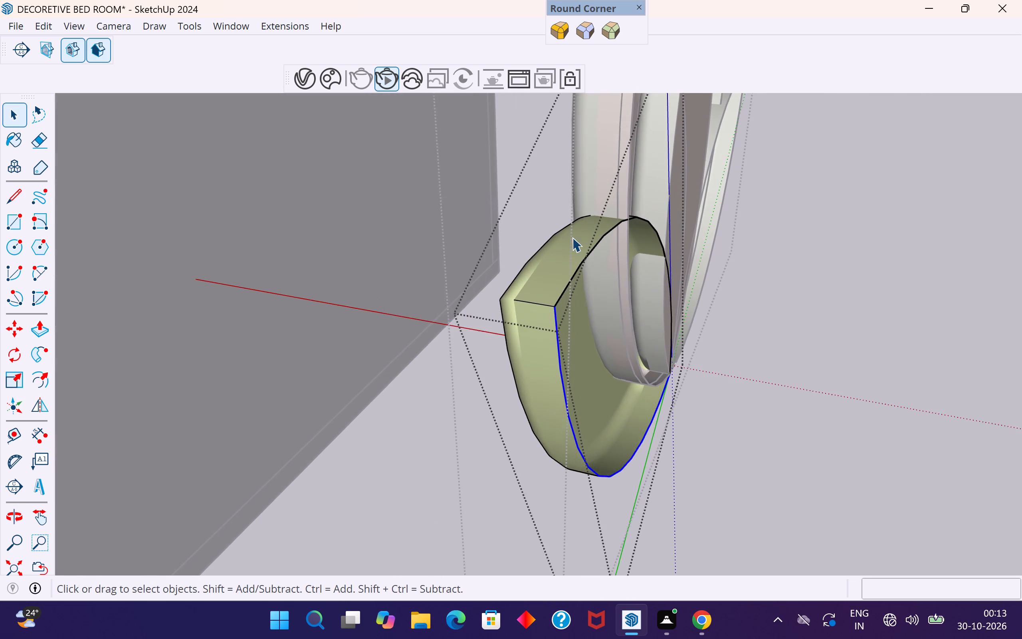
scroll(572, 237, up, 7)
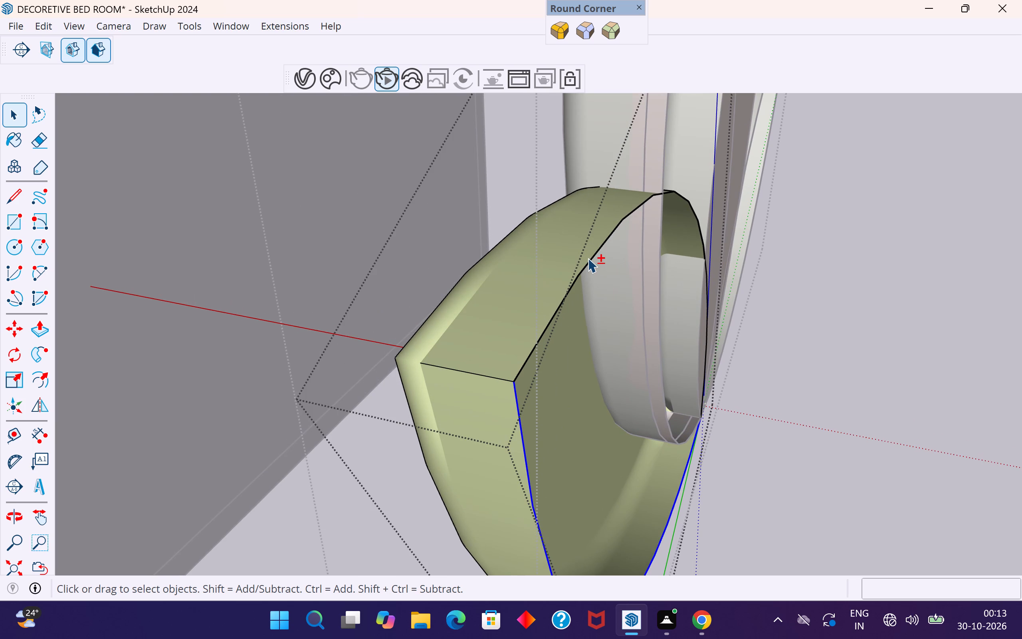
shift+click(591, 261)
scroll(591, 261, down, 3)
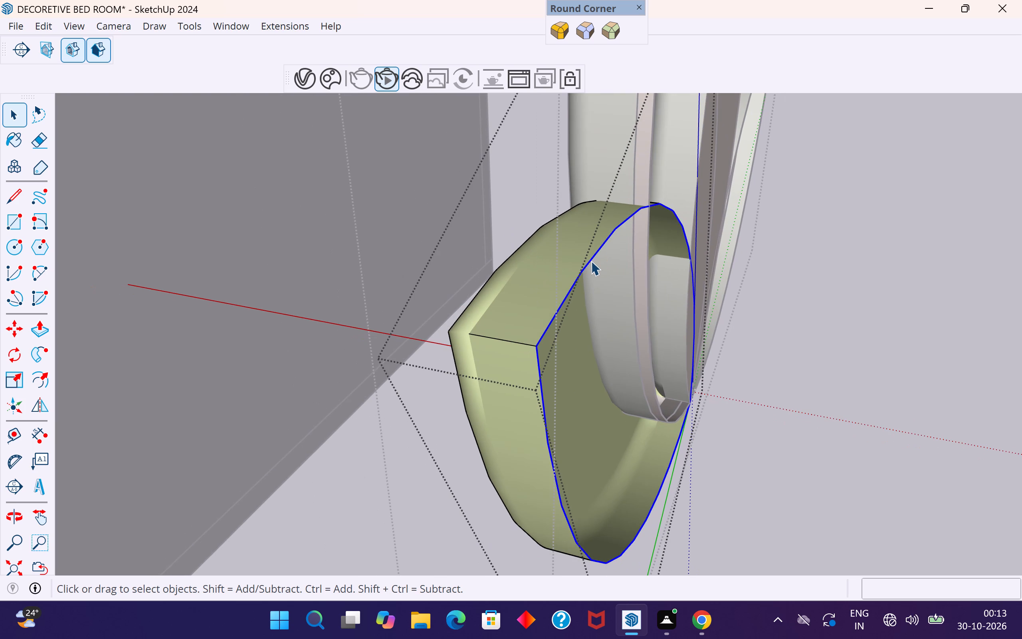
middle_drag(576, 344, 614, 337)
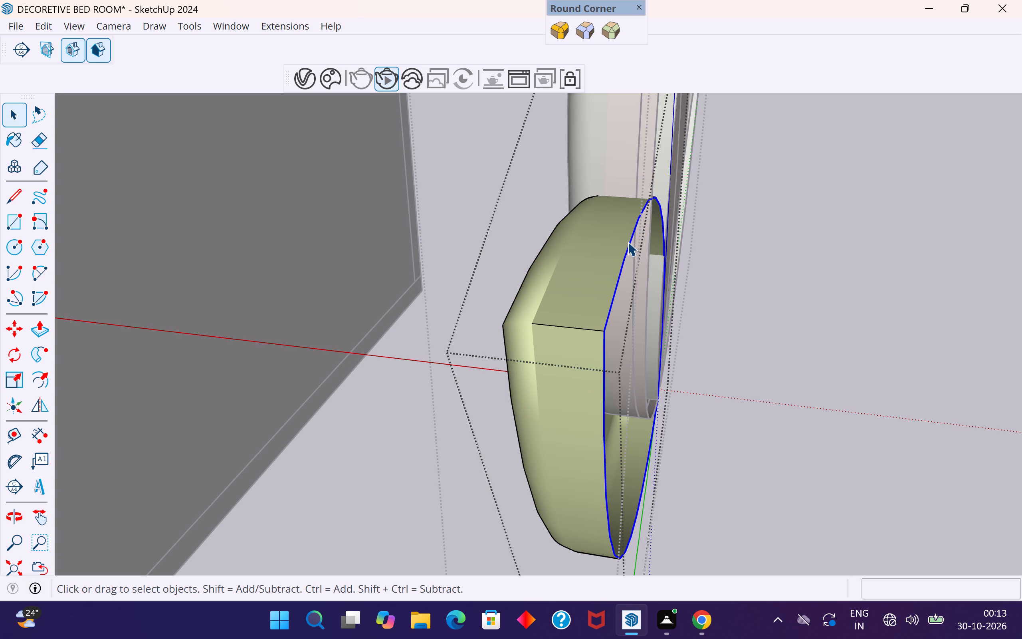
key(m)
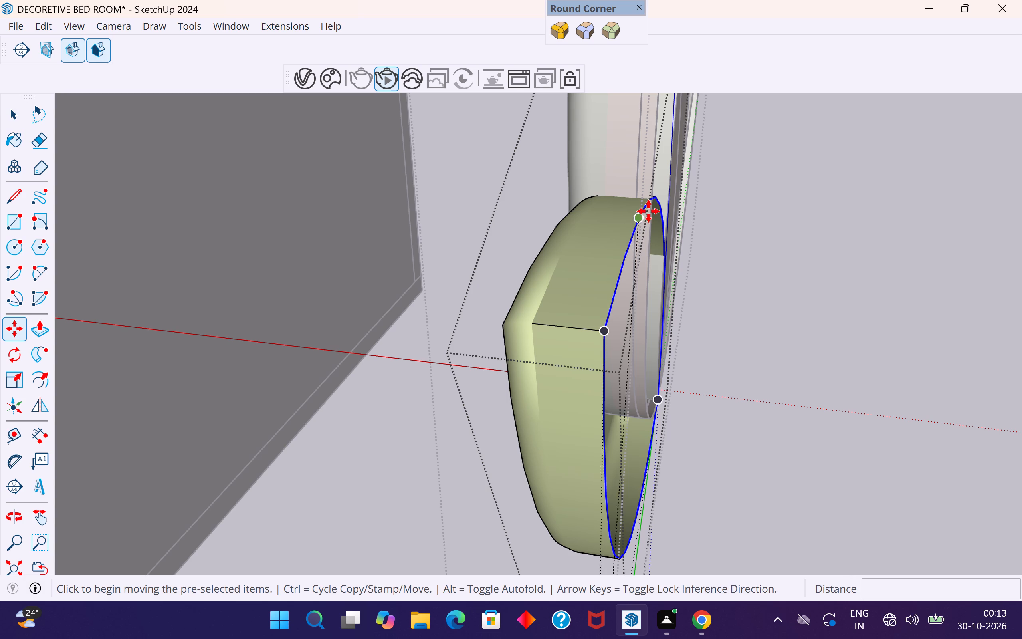
click(642, 216)
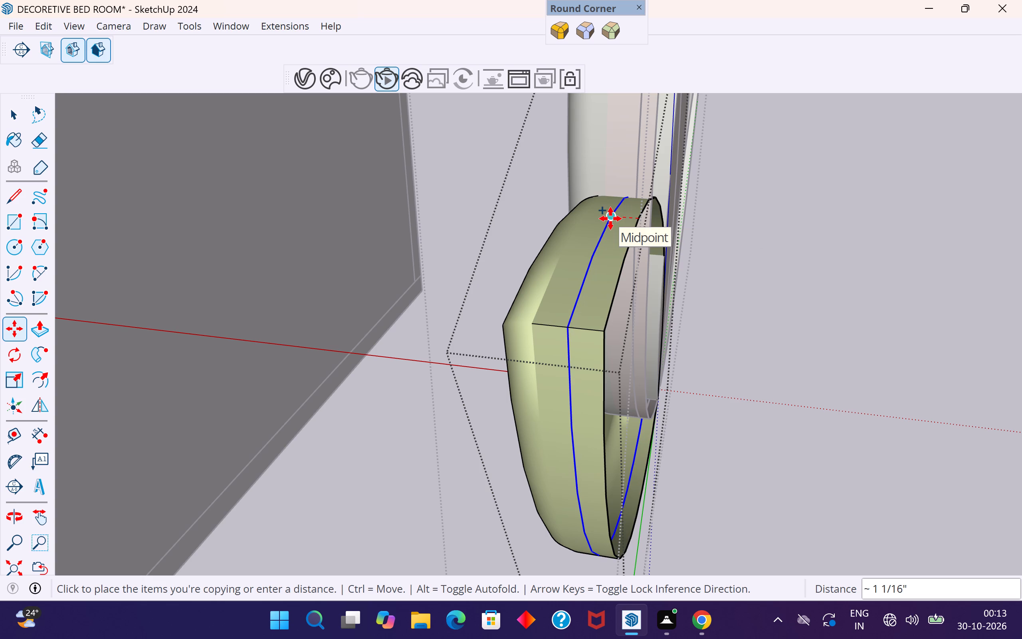
click(610, 218)
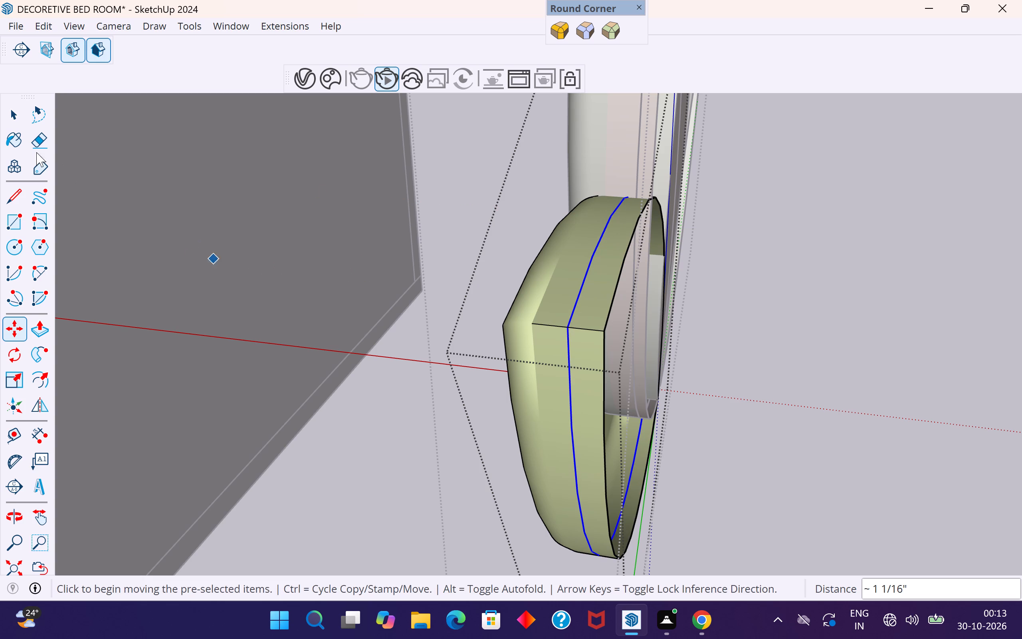
click(14, 111)
click(394, 409)
Examine the tan backing and side edges of the petal above the lowest one from several angles.
scroll(469, 450, down, 5)
middle_drag(546, 306, 565, 325)
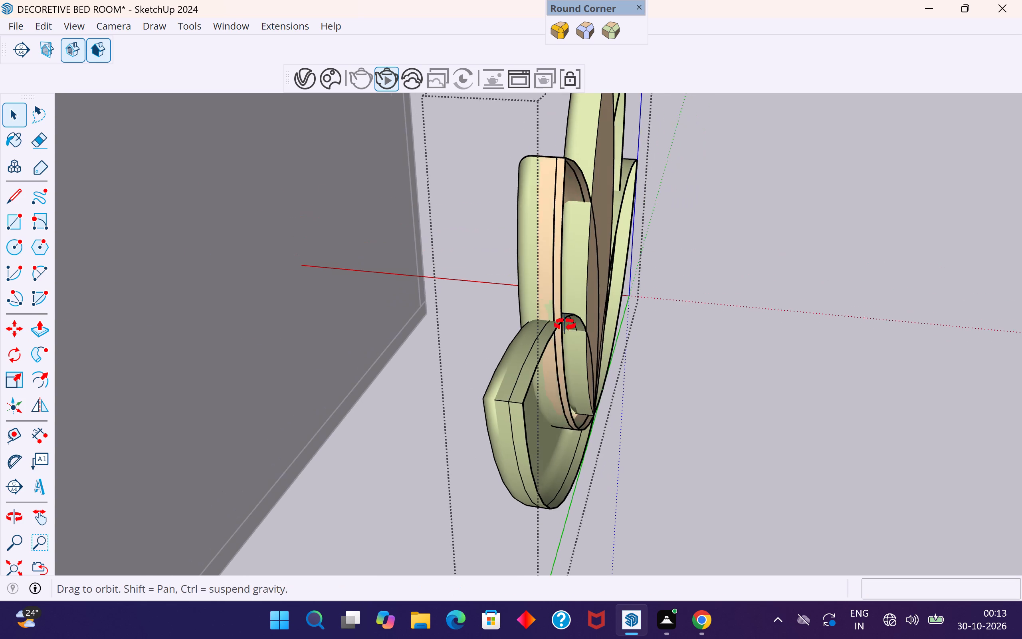
middle_drag(565, 325, 596, 350)
scroll(690, 267, down, 4)
scroll(557, 171, up, 4)
middle_drag(580, 191, 660, 197)
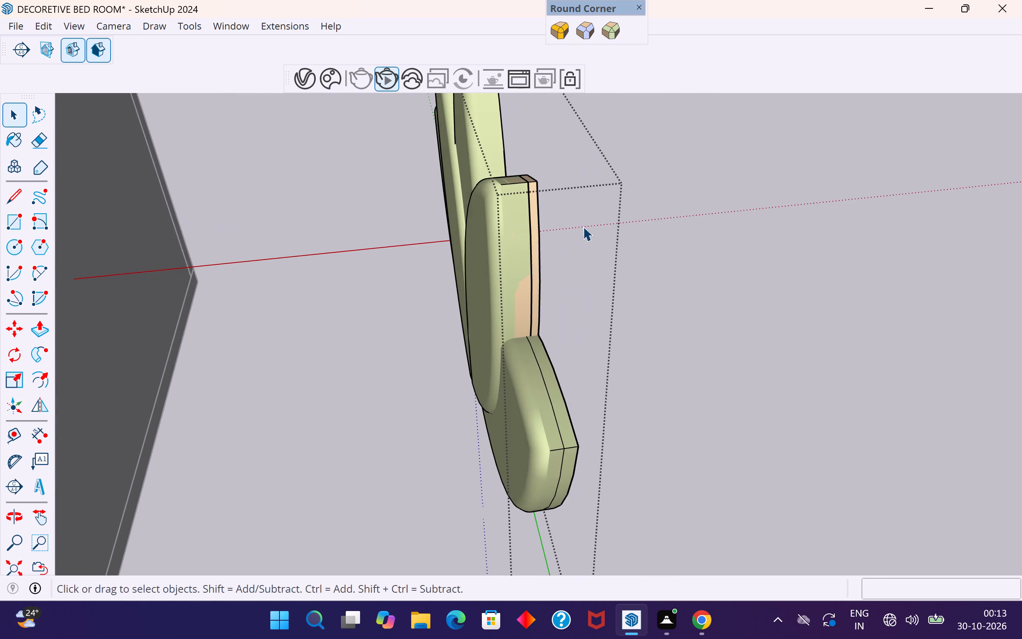
scroll(541, 238, up, 6)
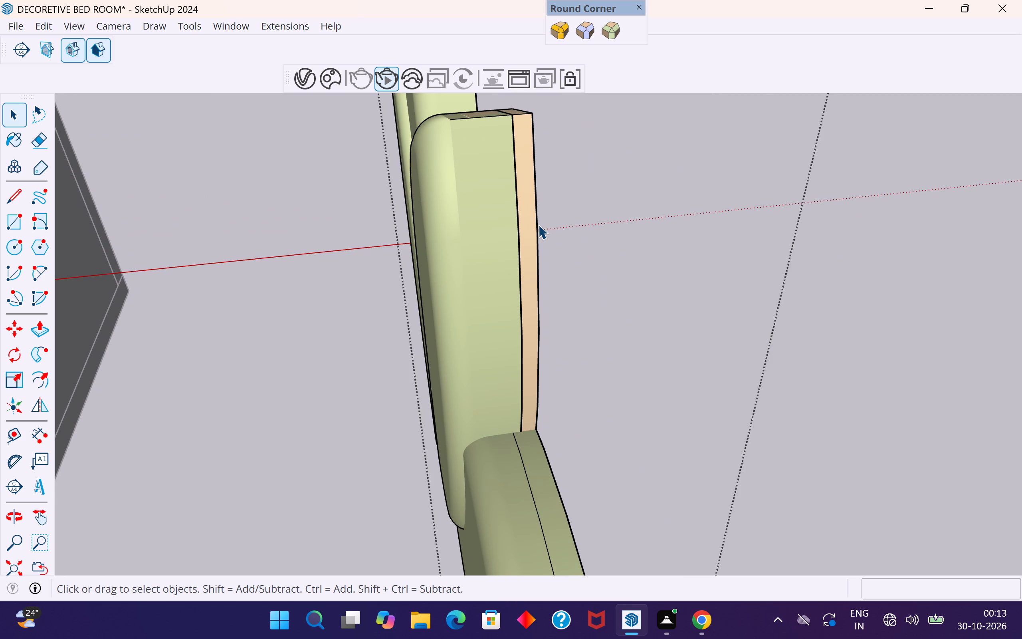
click(575, 274)
middle_drag(581, 290, 547, 295)
middle_drag(590, 333, 456, 284)
middle_drag(788, 296, 709, 274)
scroll(709, 274, up, 1)
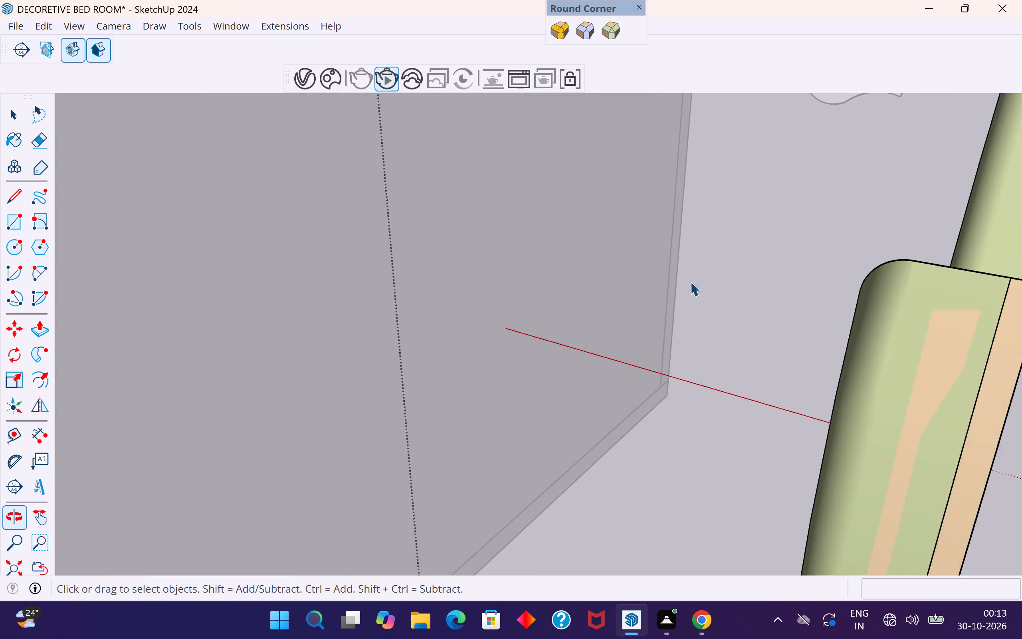
scroll(675, 286, down, 10)
scroll(715, 323, up, 12)
click(695, 236)
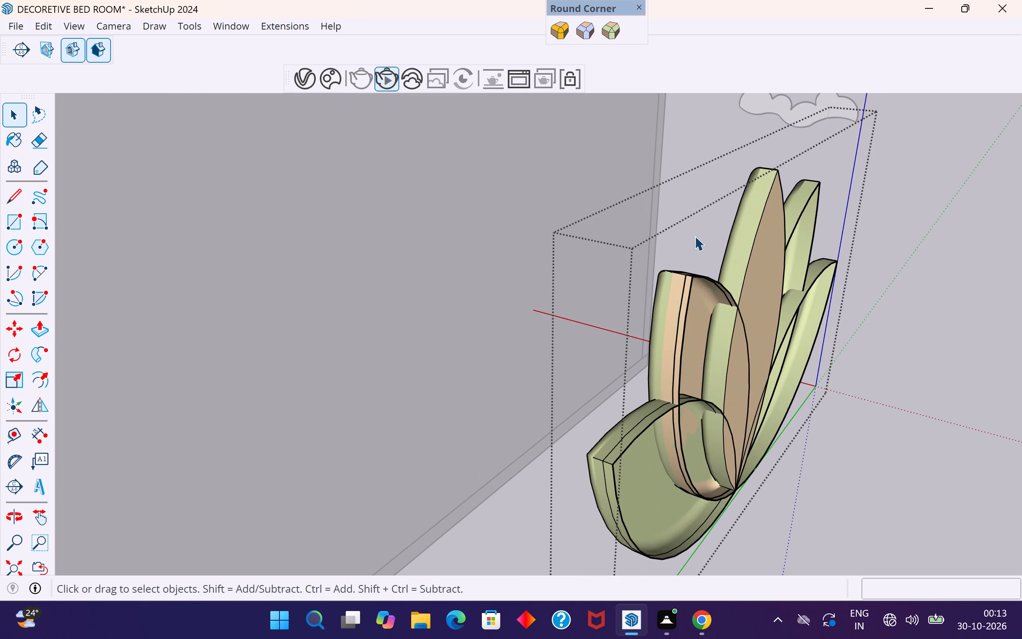
scroll(696, 247, up, 4)
middle_drag(679, 313, 705, 398)
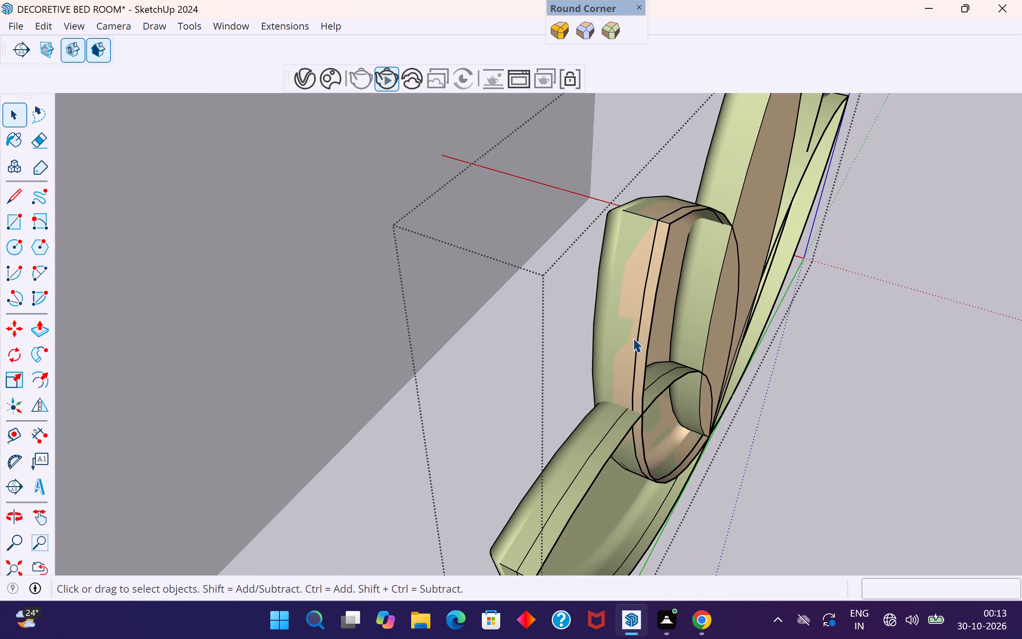
middle_drag(641, 289, 456, 236)
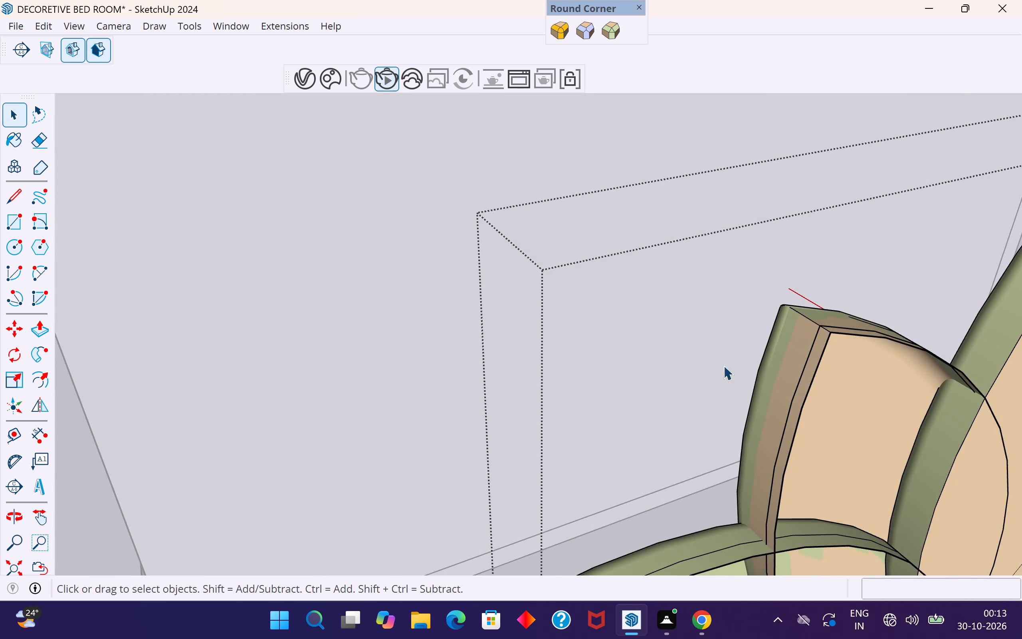
scroll(780, 349, up, 3)
middle_drag(828, 365, 985, 473)
Delete the separate tan backing piece behind the petal above the lowest one.
click(864, 425)
scroll(739, 385, up, 1)
middle_drag(737, 385, 784, 365)
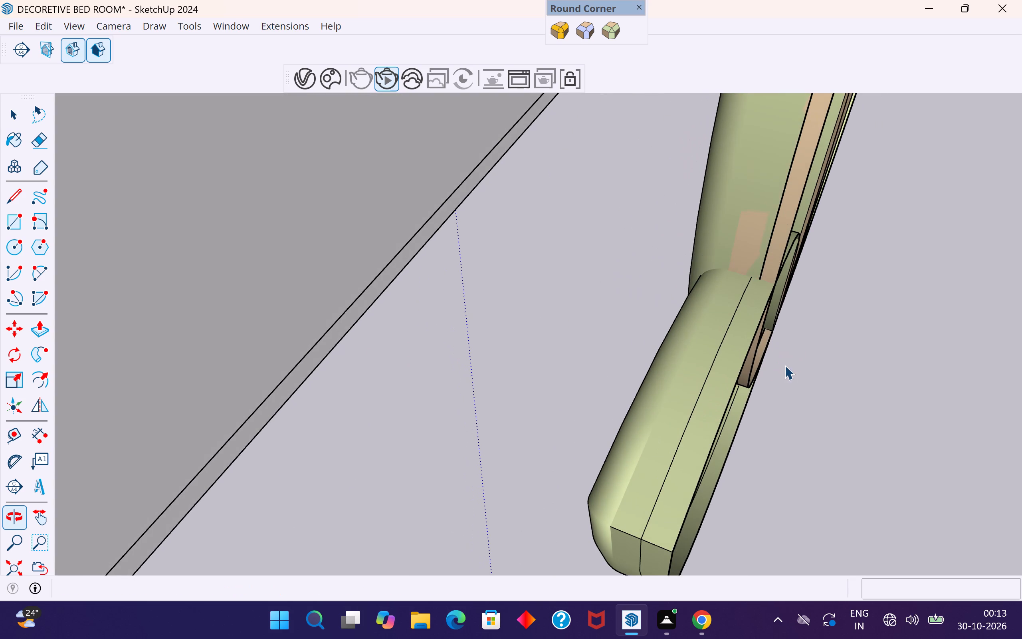
click(772, 250)
double_click(782, 234)
click(784, 224)
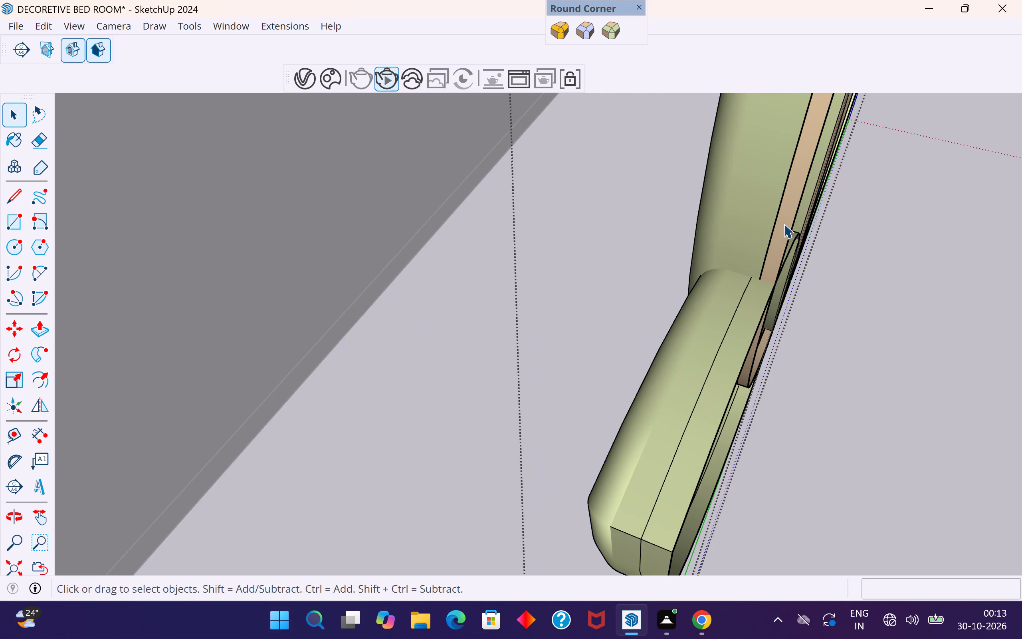
double_click(788, 212)
click(789, 212)
click(789, 212)
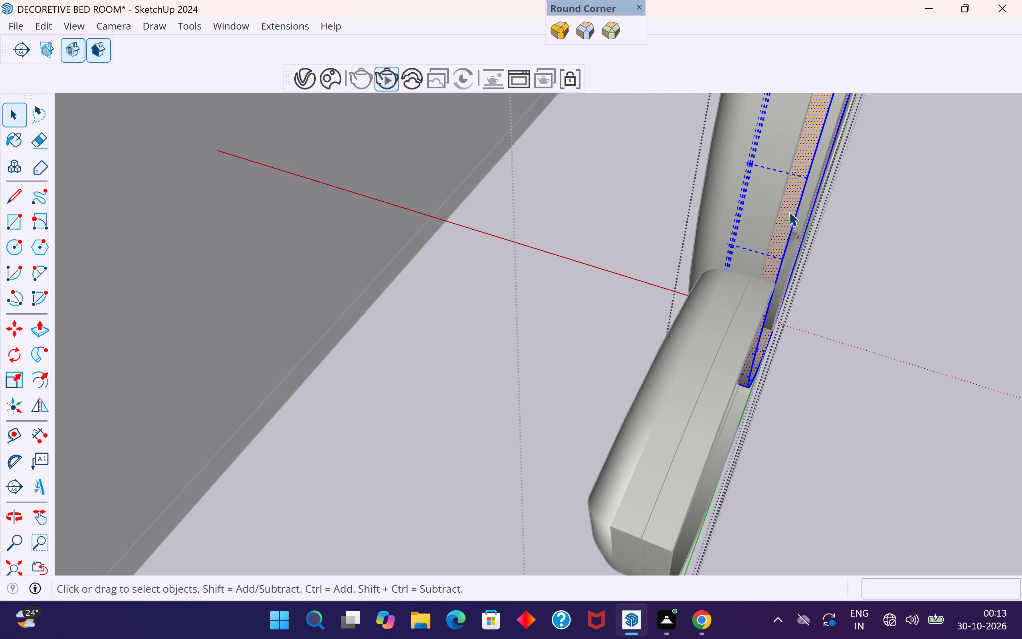
click(789, 212)
middle_drag(895, 243, 804, 245)
scroll(804, 245, down, 9)
click(768, 316)
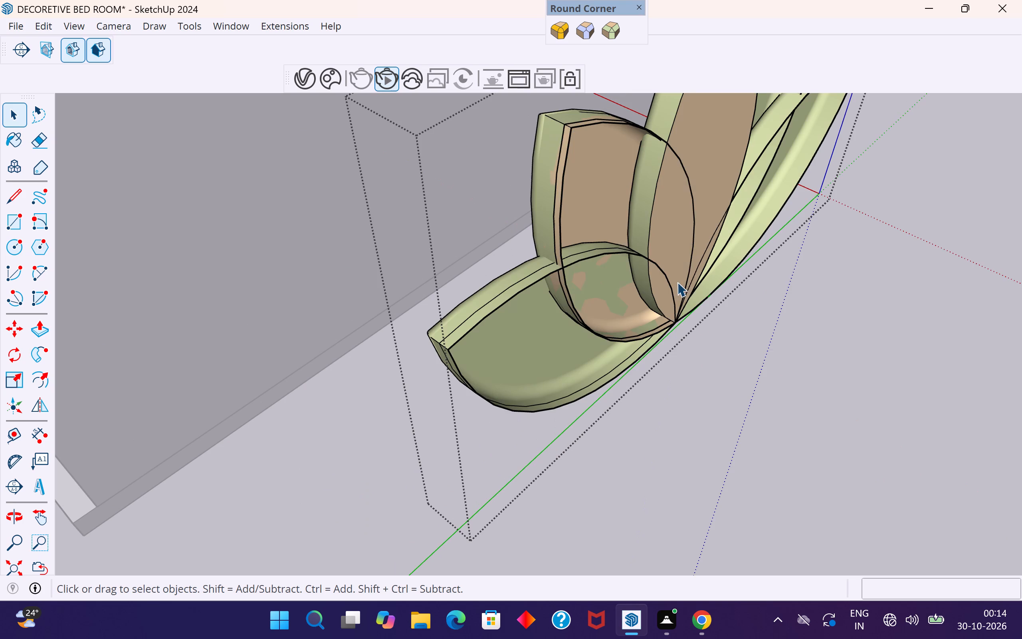
click(603, 210)
key(Delete)
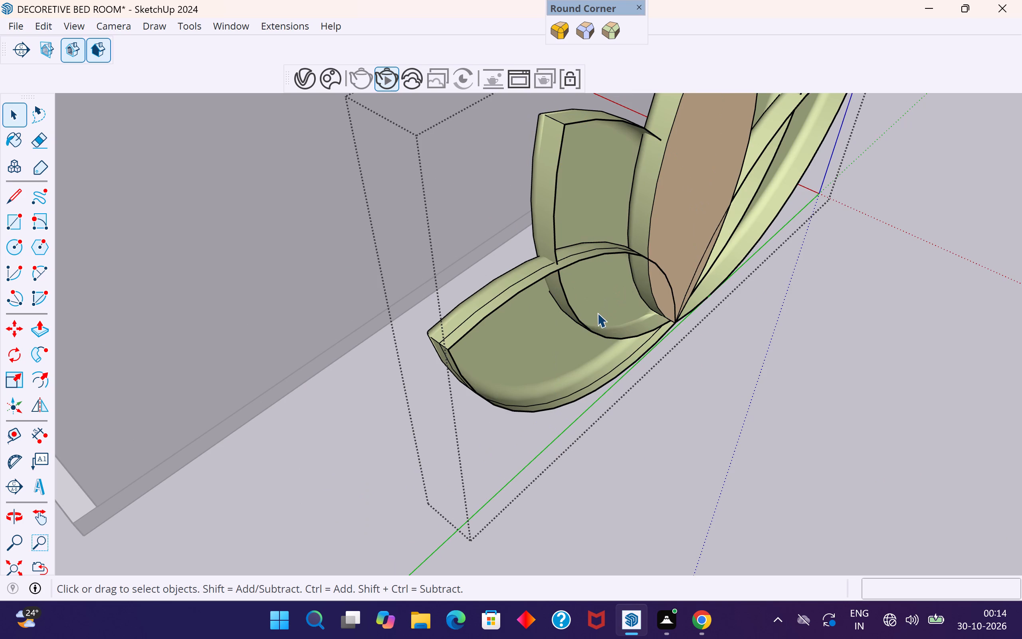
Examine the headboard's petals from behind, around the petal whose tan backing was removed.
middle_drag(588, 288, 634, 211)
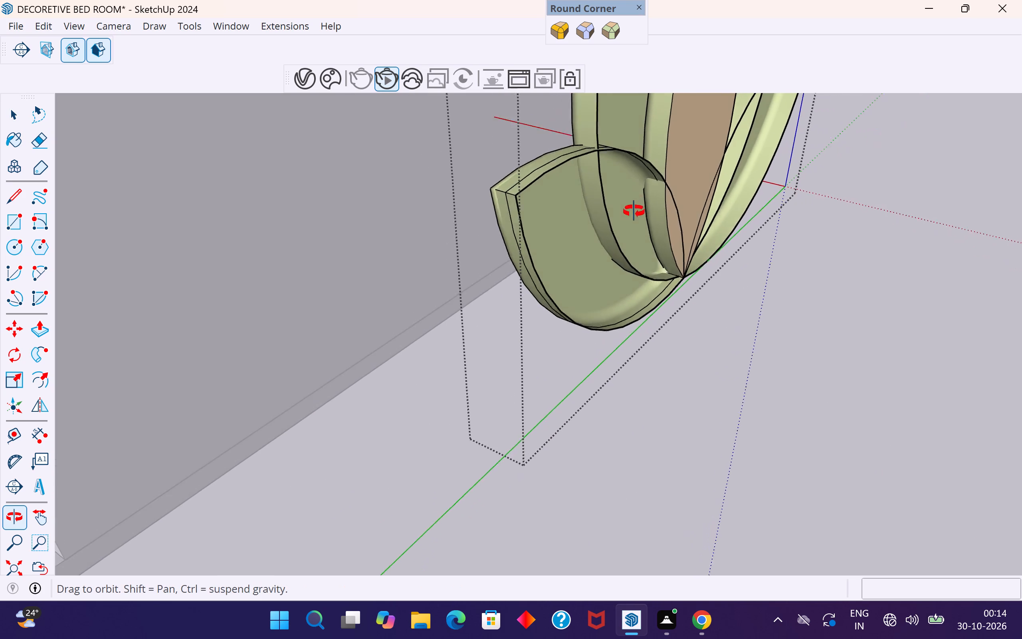
middle_drag(634, 211, 506, 423)
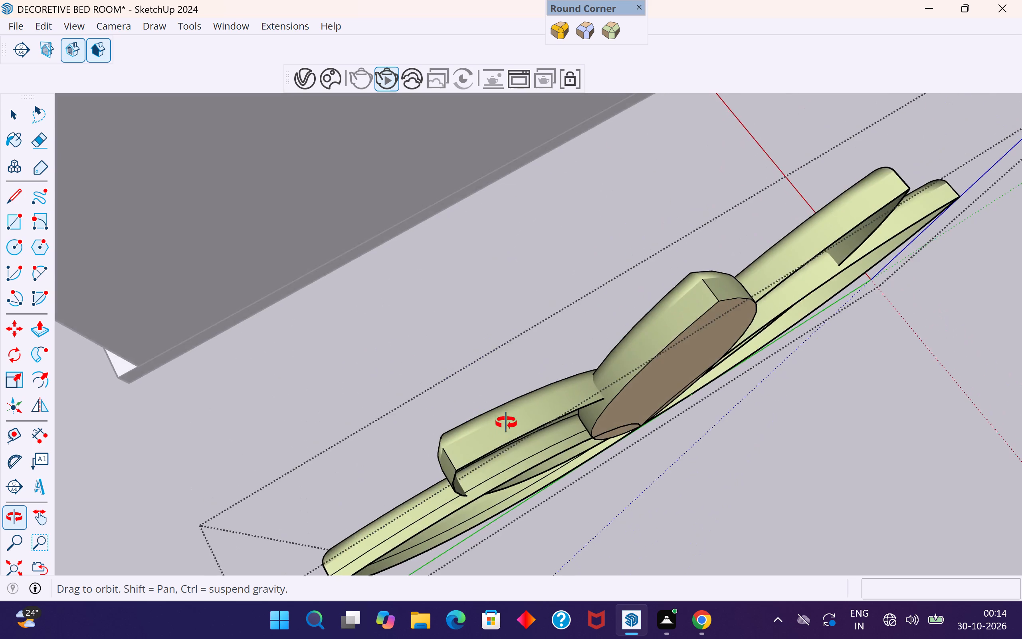
middle_drag(506, 423, 498, 331)
click(677, 471)
click(650, 308)
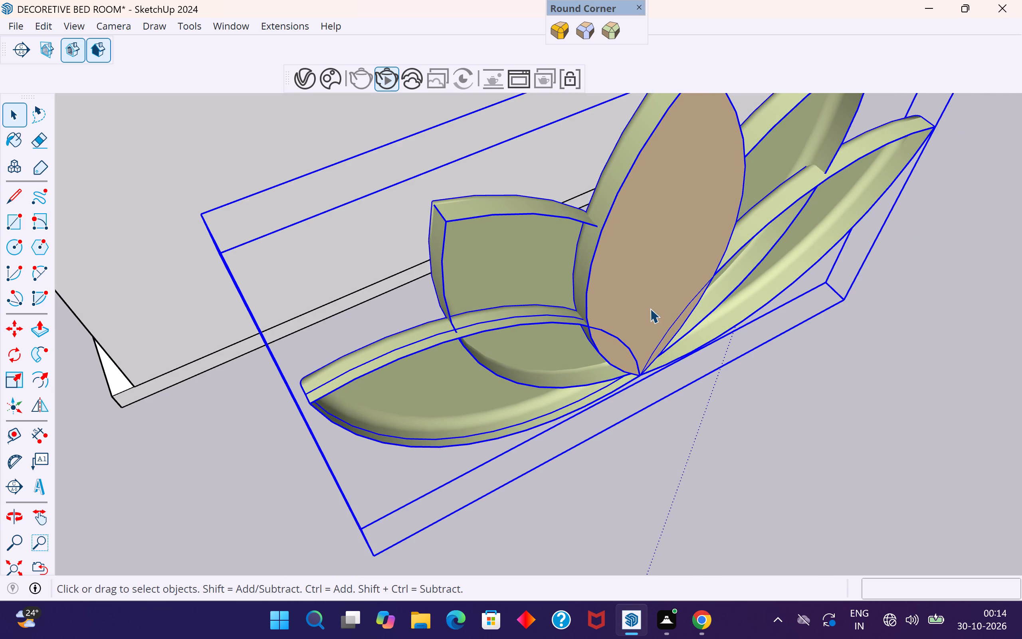
double_click(650, 280)
click(500, 249)
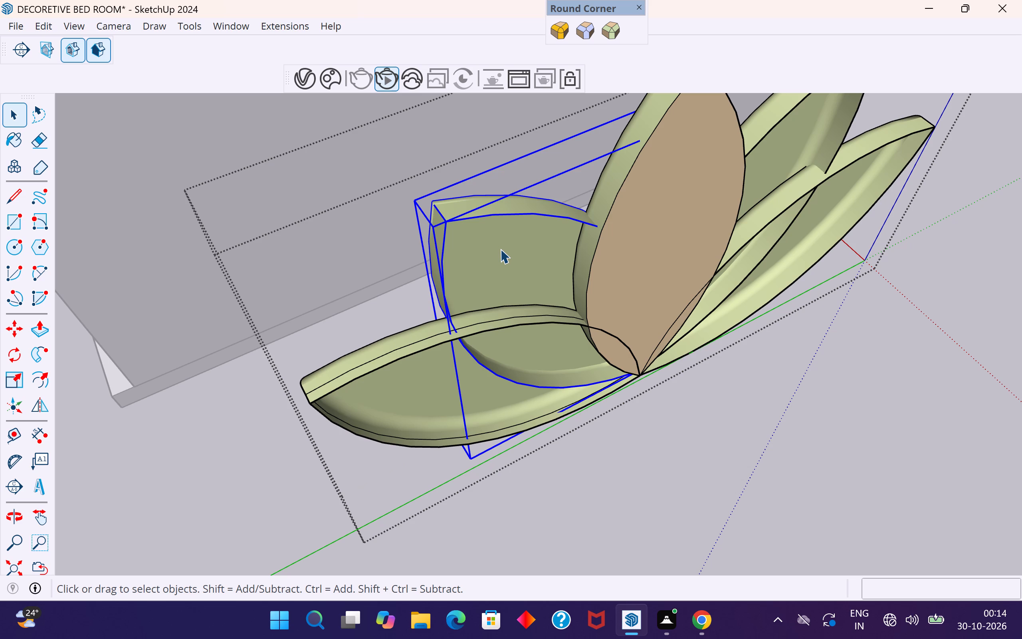
click(647, 455)
Copy the lower back outline curve of the petal above the lowest one about 13/16" forward onto its side face.
middle_drag(713, 346, 866, 367)
scroll(635, 294, up, 2)
click(727, 323)
double_click(732, 318)
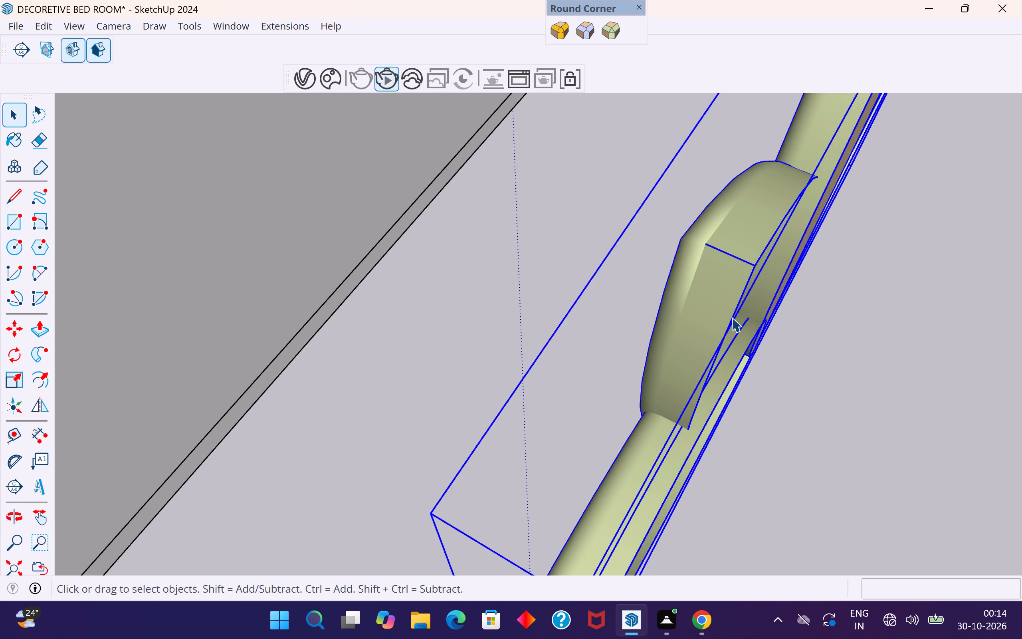
click(733, 312)
click(733, 312)
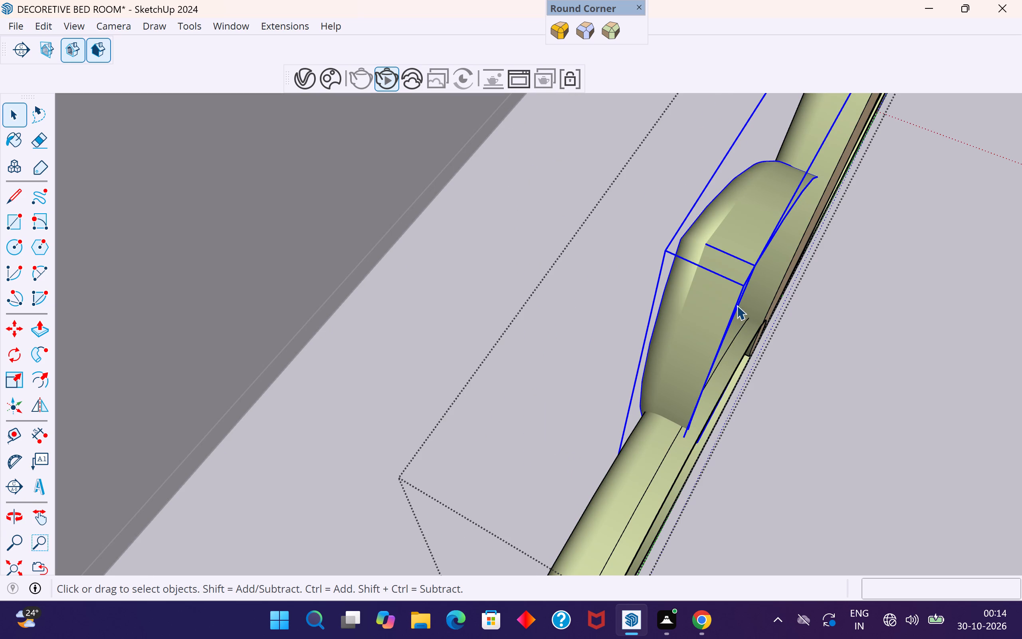
click(737, 305)
middle_drag(799, 343, 750, 297)
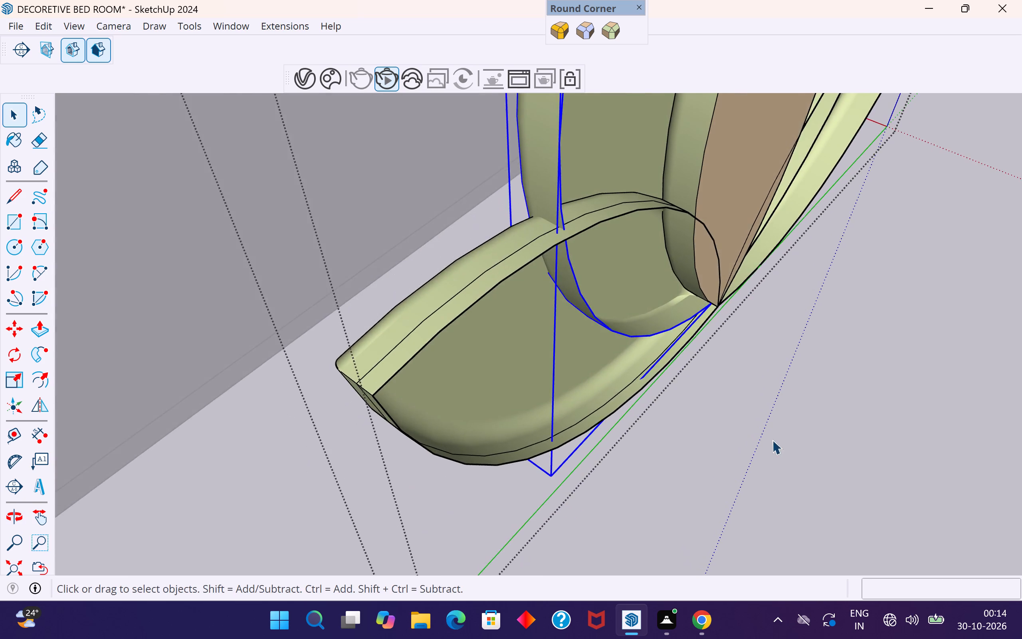
scroll(770, 446, down, 4)
click(576, 240)
scroll(652, 195, up, 3)
double_click(659, 195)
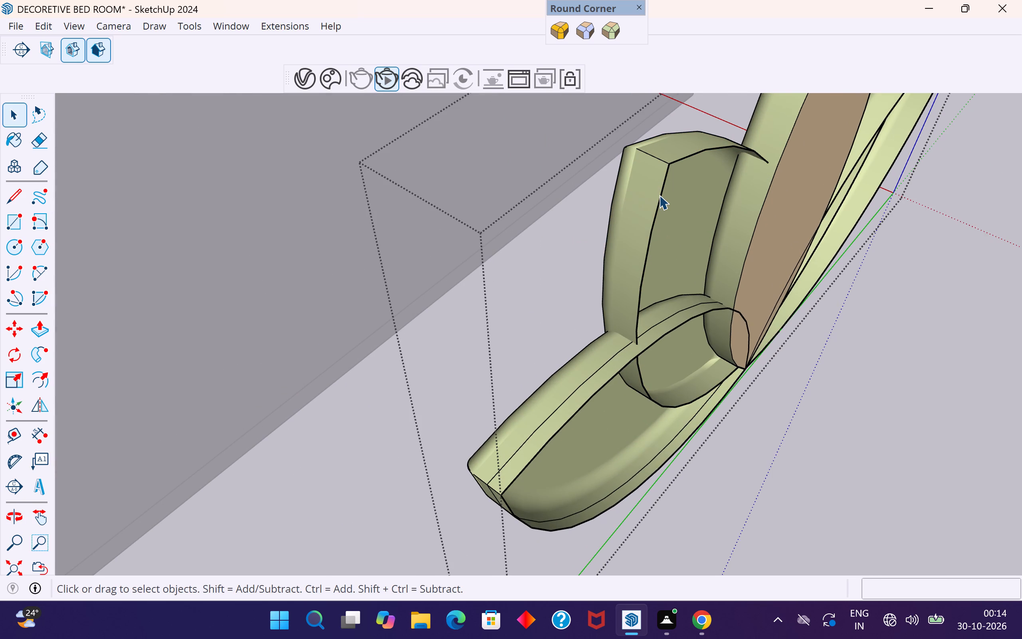
click(664, 196)
middle_drag(657, 206, 681, 247)
scroll(660, 208, up, 1)
scroll(574, 412, down, 9)
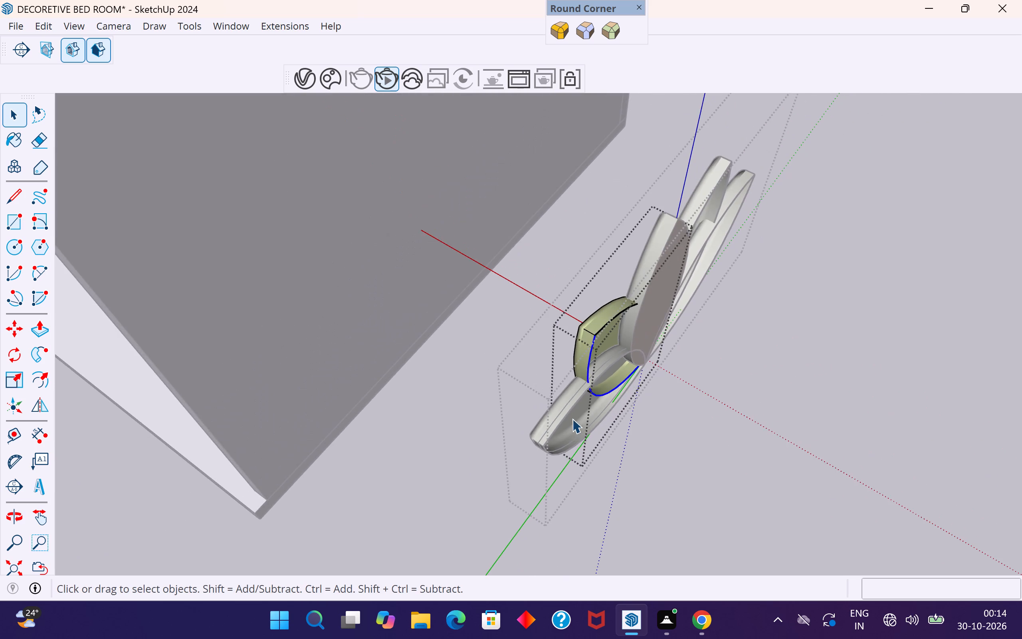
scroll(604, 307, up, 11)
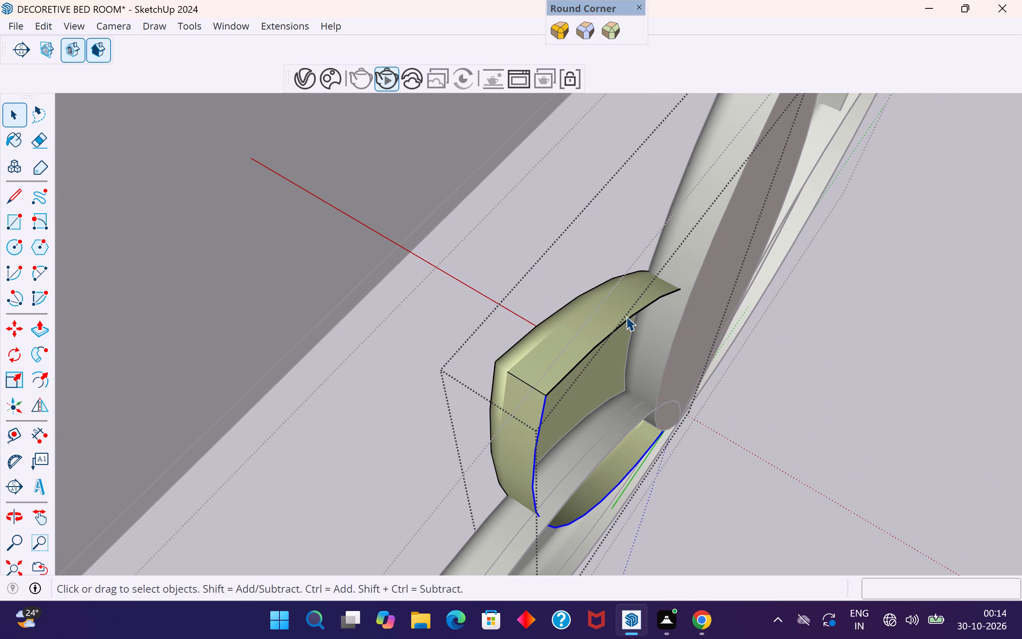
middle_drag(575, 392, 641, 330)
scroll(677, 317, up, 3)
key(m)
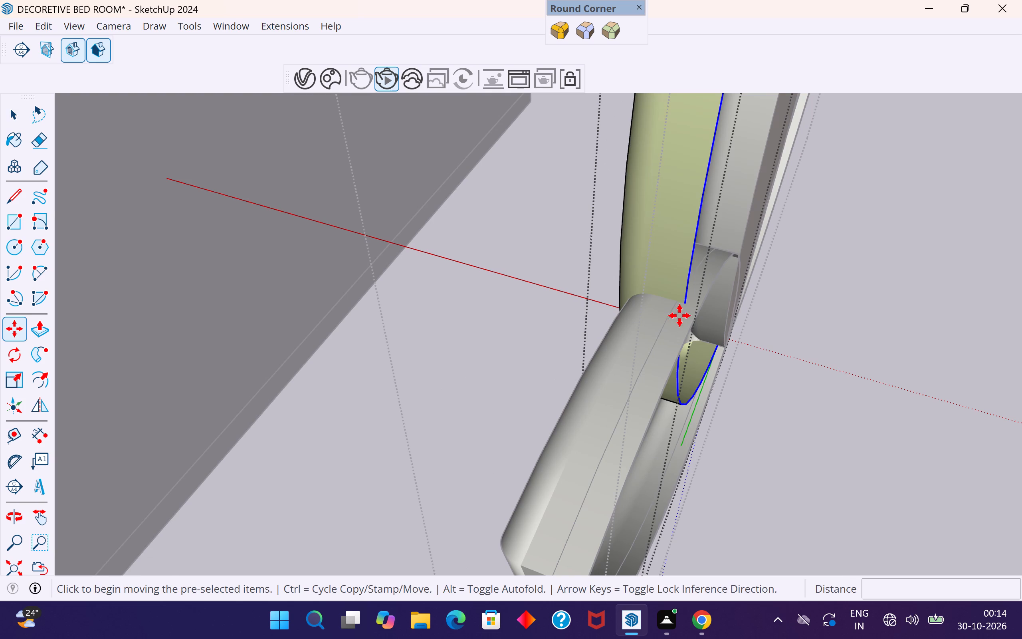
click(686, 302)
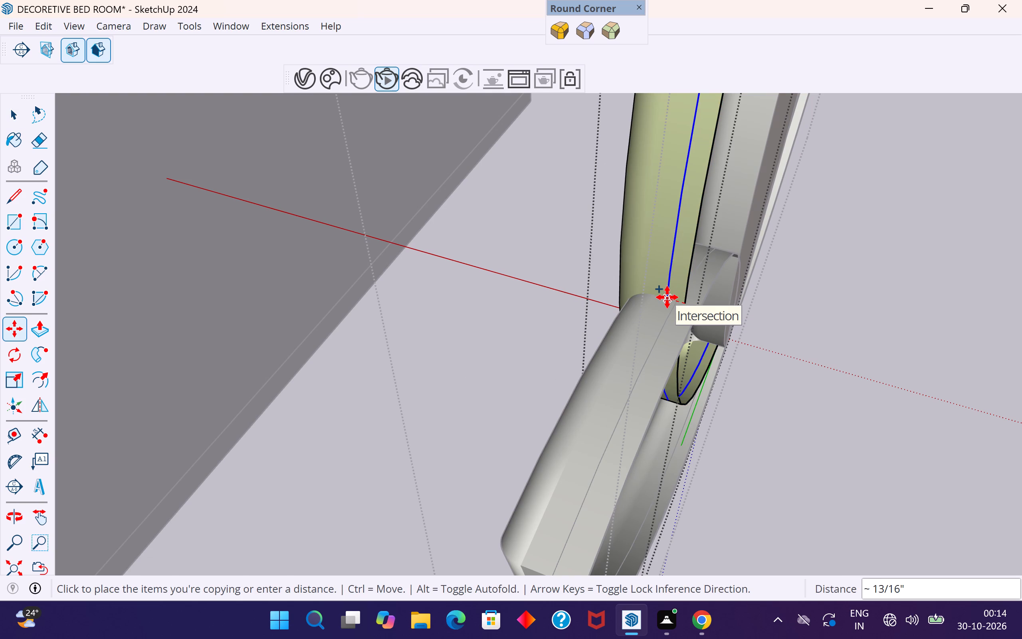
click(667, 297)
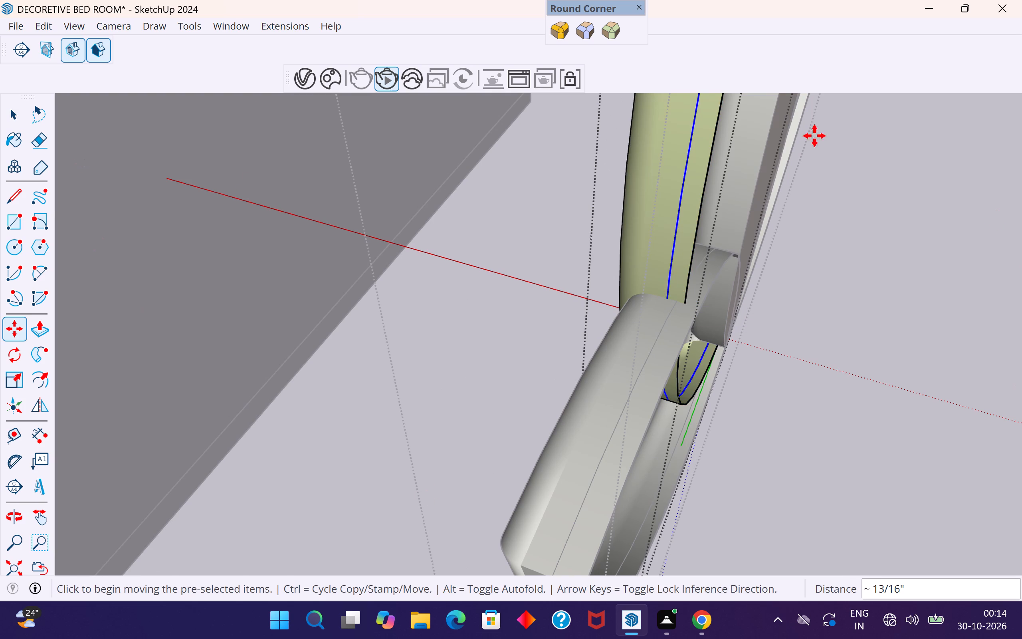
Check the side edges of the lowest petal and the petal above it, viewing the headboard from the side.
click(7, 117)
click(485, 372)
scroll(523, 488, down, 3)
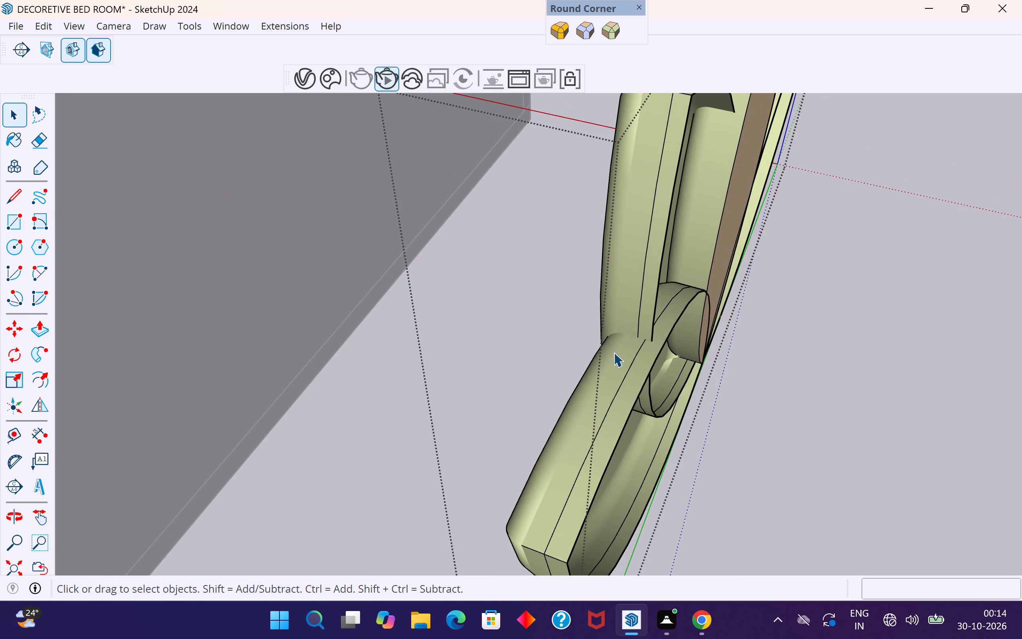
click(642, 317)
double_click(646, 315)
click(648, 309)
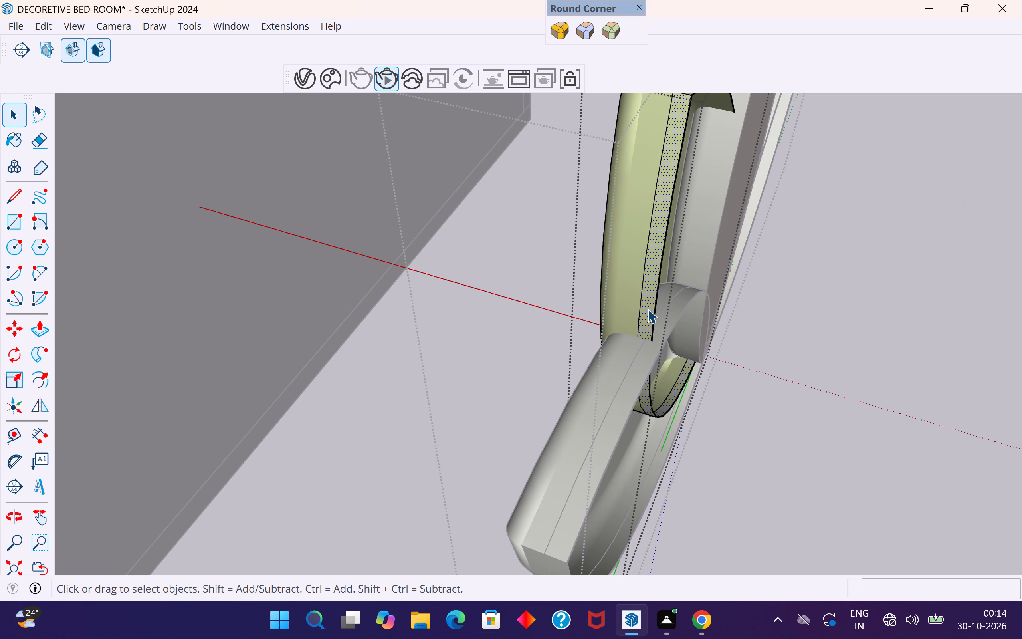
double_click(638, 369)
double_click(638, 369)
click(642, 374)
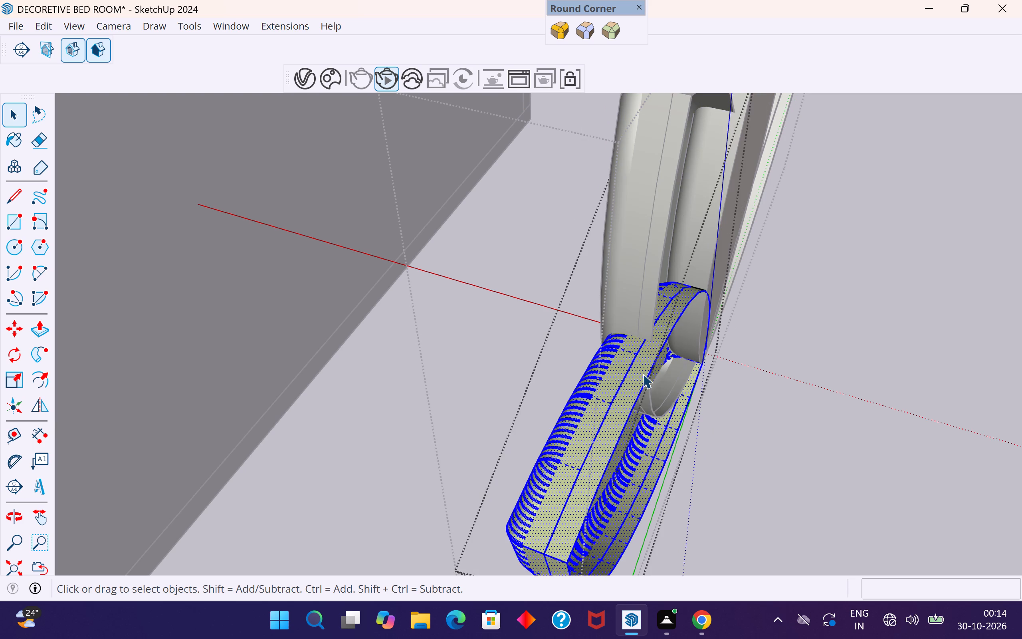
scroll(575, 452, down, 5)
middle_drag(601, 413, 632, 260)
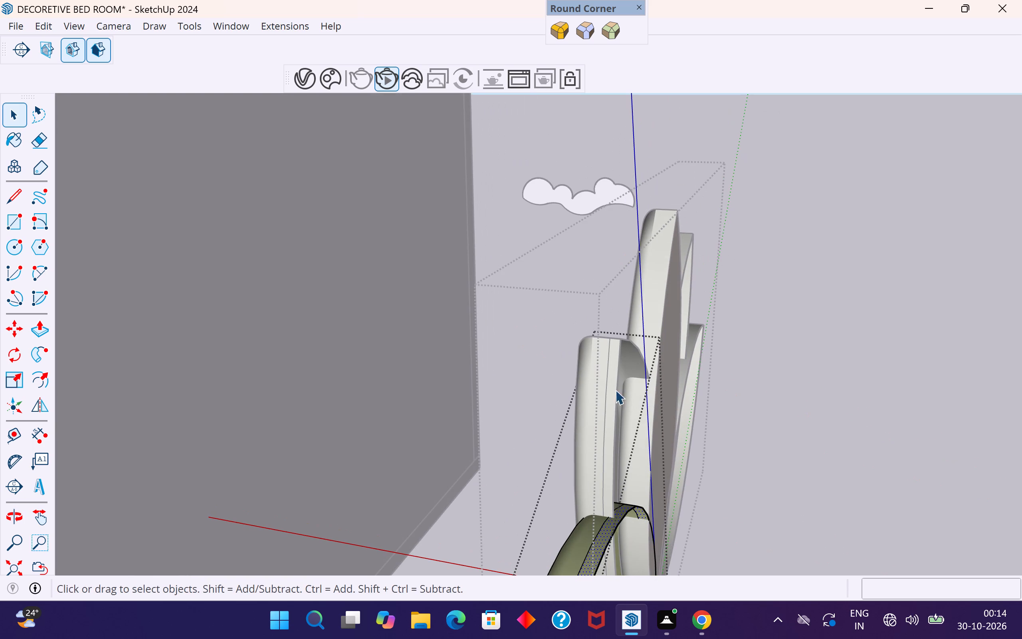
scroll(608, 410, down, 1)
middle_drag(751, 373, 729, 422)
scroll(729, 421, up, 1)
scroll(767, 318, down, 5)
click(759, 363)
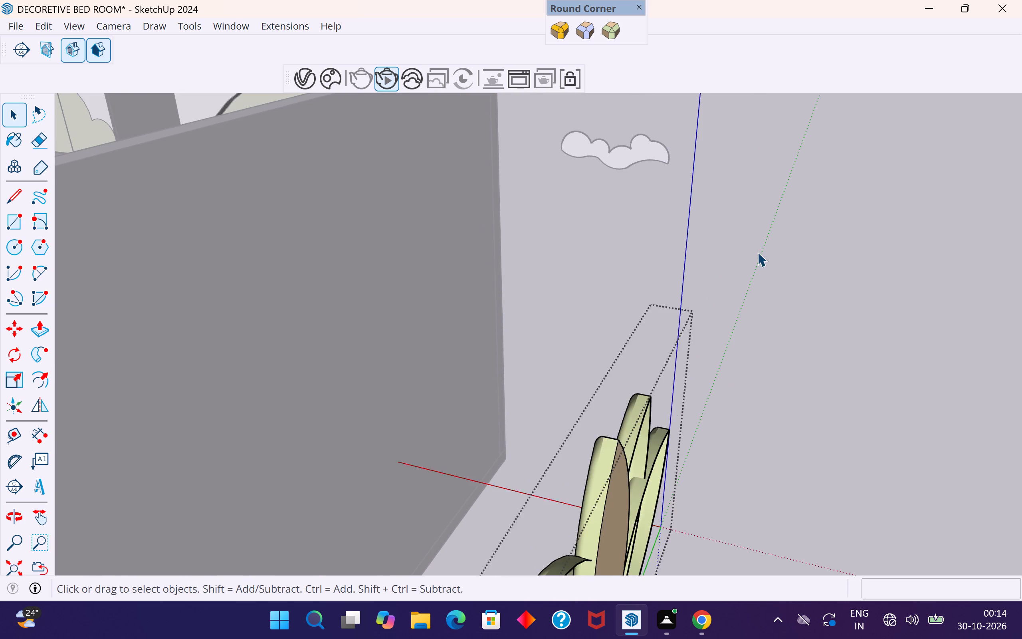
Copy the central petal's back outline curve forward onto its side face, on the side towards the already edged petals.
scroll(759, 250, down, 4)
middle_drag(543, 470, 647, 525)
scroll(647, 479, up, 1)
scroll(572, 323, down, 6)
middle_drag(840, 437, 371, 425)
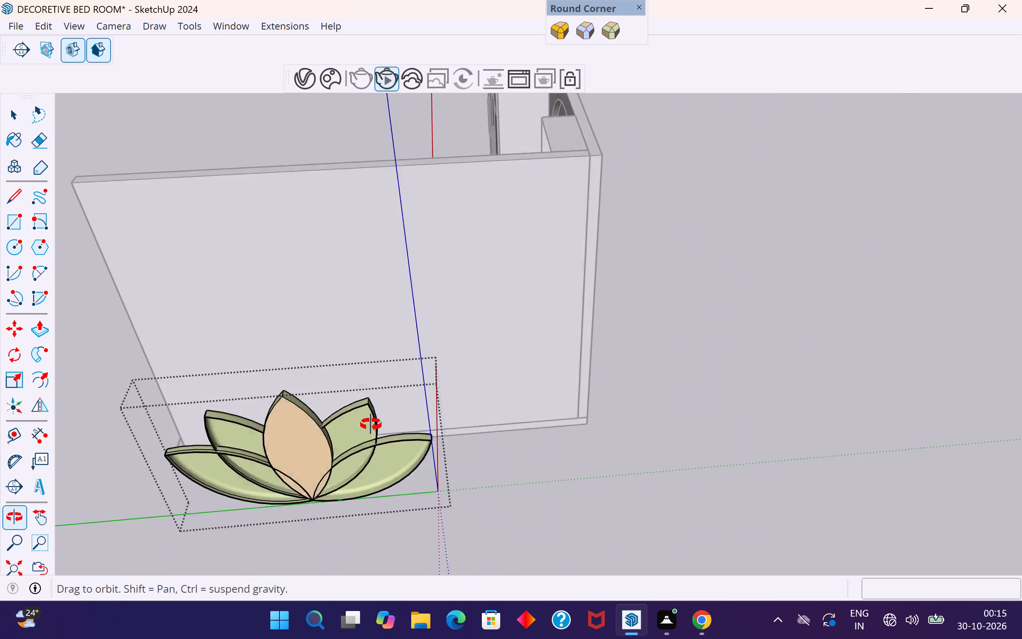
middle_drag(371, 425, 374, 424)
middle_drag(486, 435, 305, 553)
scroll(239, 357, up, 9)
middle_drag(202, 327, 503, 325)
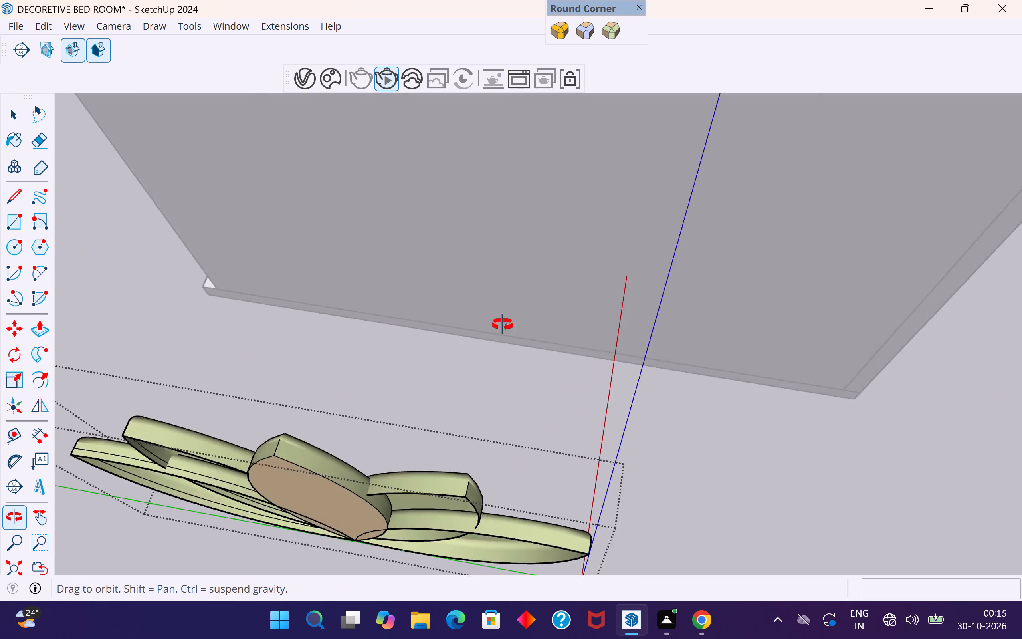
middle_drag(503, 325, 809, 257)
scroll(869, 298, up, 3)
scroll(861, 207, up, 3)
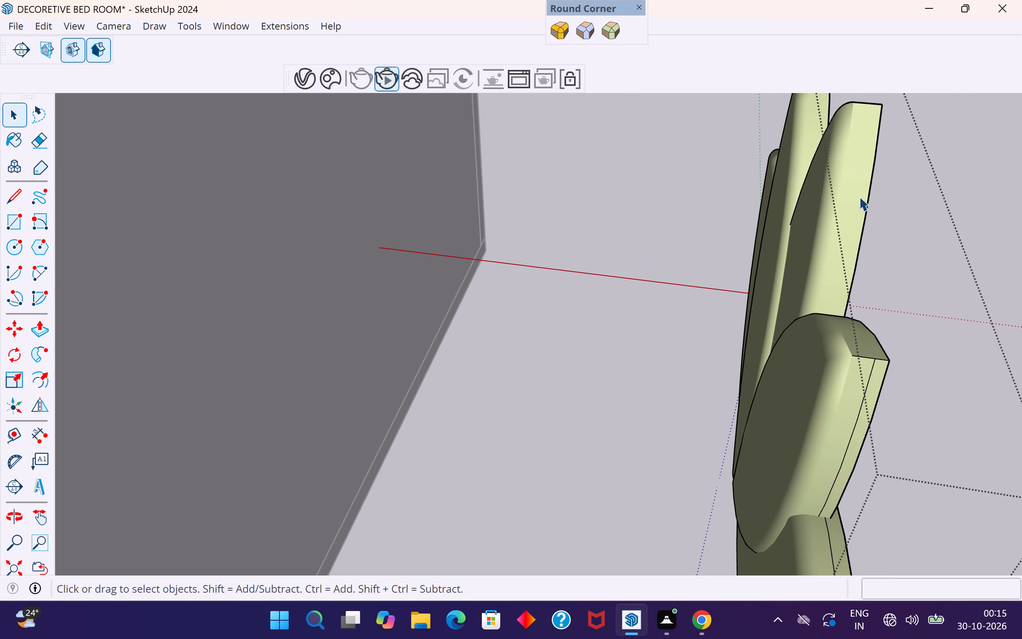
click(868, 197)
double_click(868, 200)
click(868, 200)
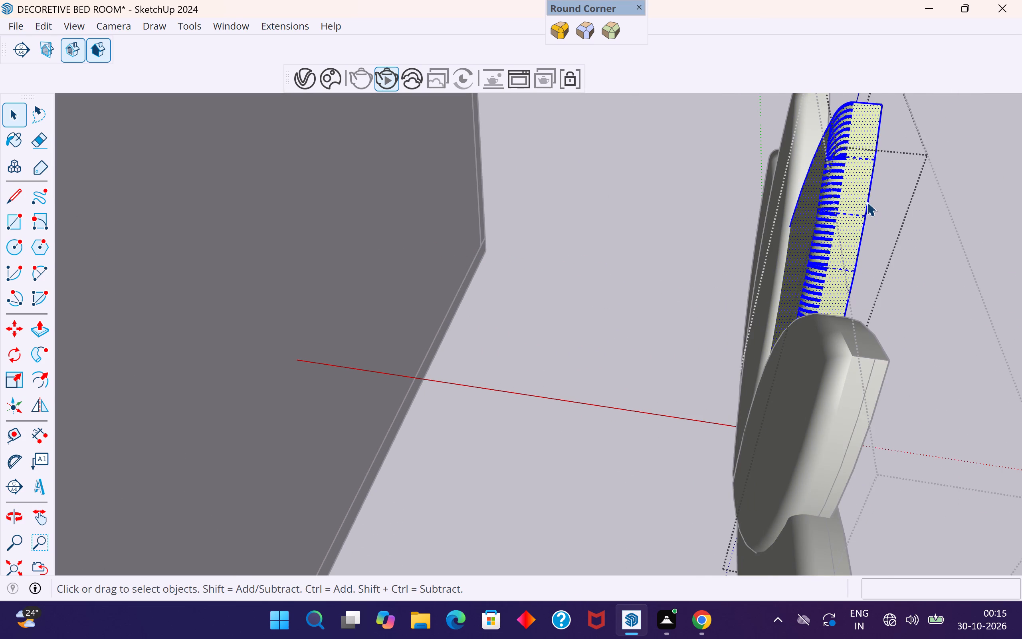
click(867, 202)
key(m)
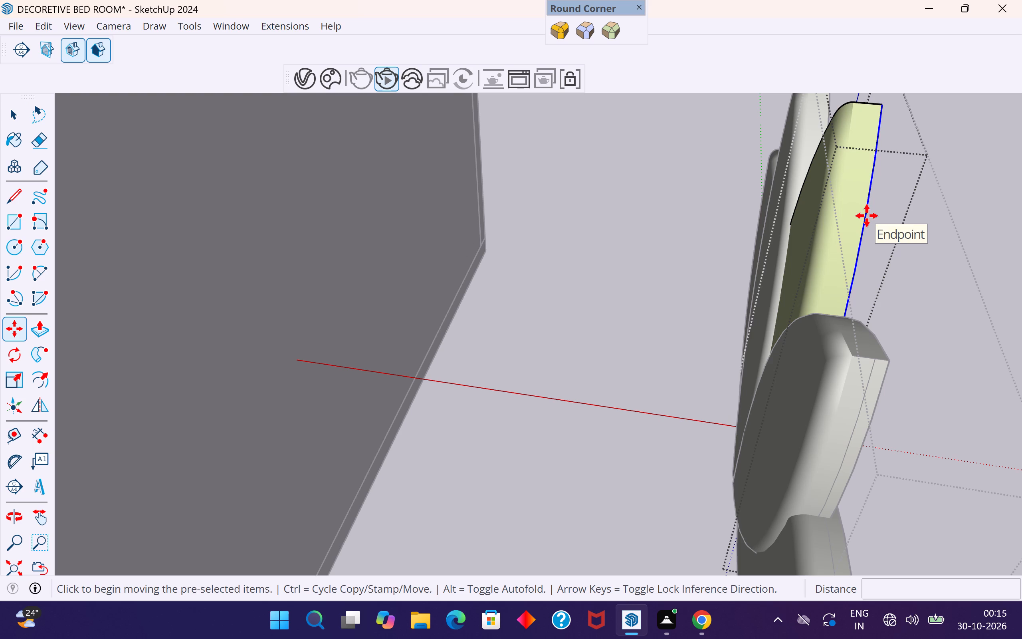
ctrl+click(867, 216)
click(852, 214)
scroll(876, 226, up, 1)
middle_drag(875, 231, 780, 307)
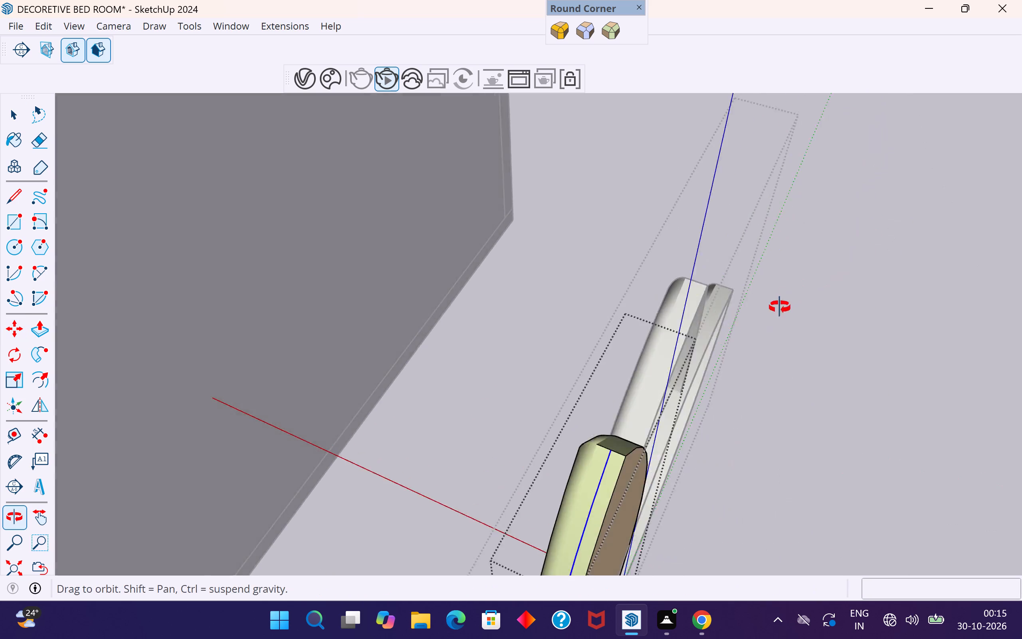
middle_drag(780, 307, 771, 317)
scroll(860, 215, down, 5)
middle_drag(817, 324, 582, 399)
scroll(788, 317, down, 5)
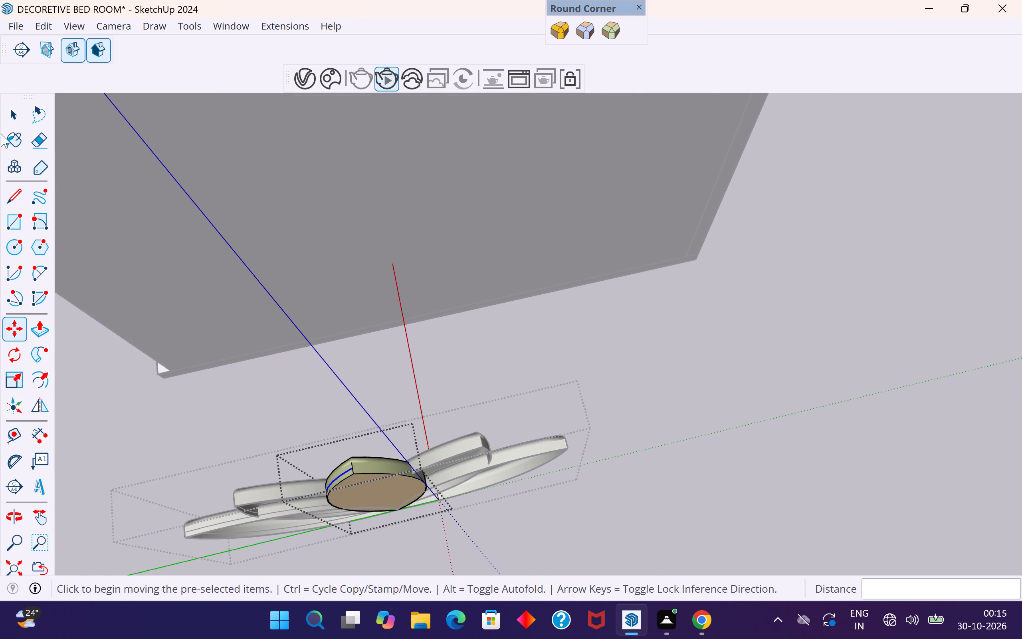
click(23, 109)
click(358, 390)
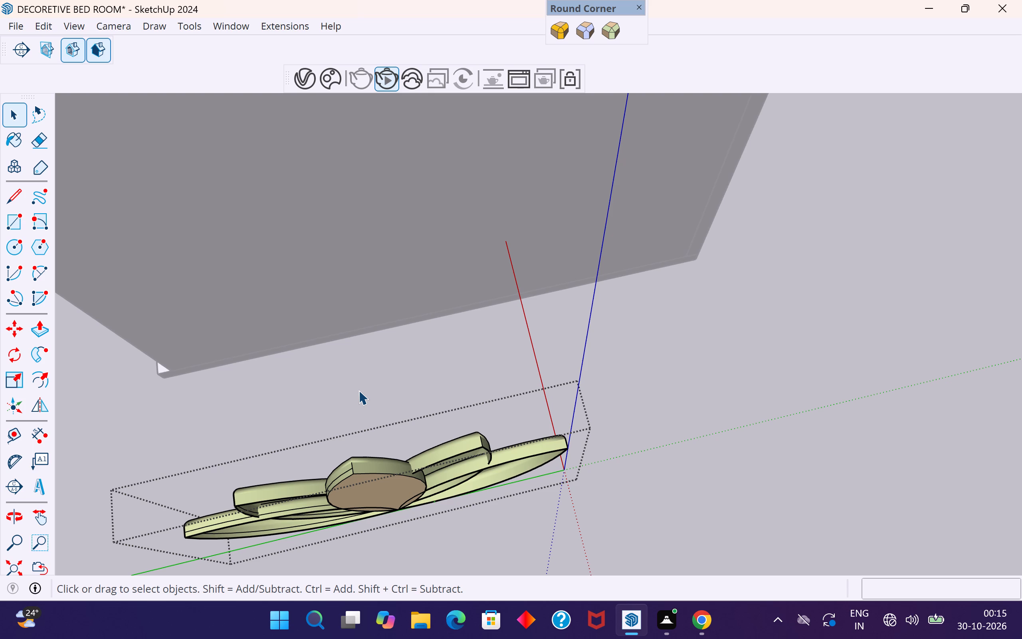
Copy the central petal's other back outline curve about 1 3/4" forward onto its opposite side face.
scroll(409, 391, down, 4)
middle_drag(614, 431, 331, 306)
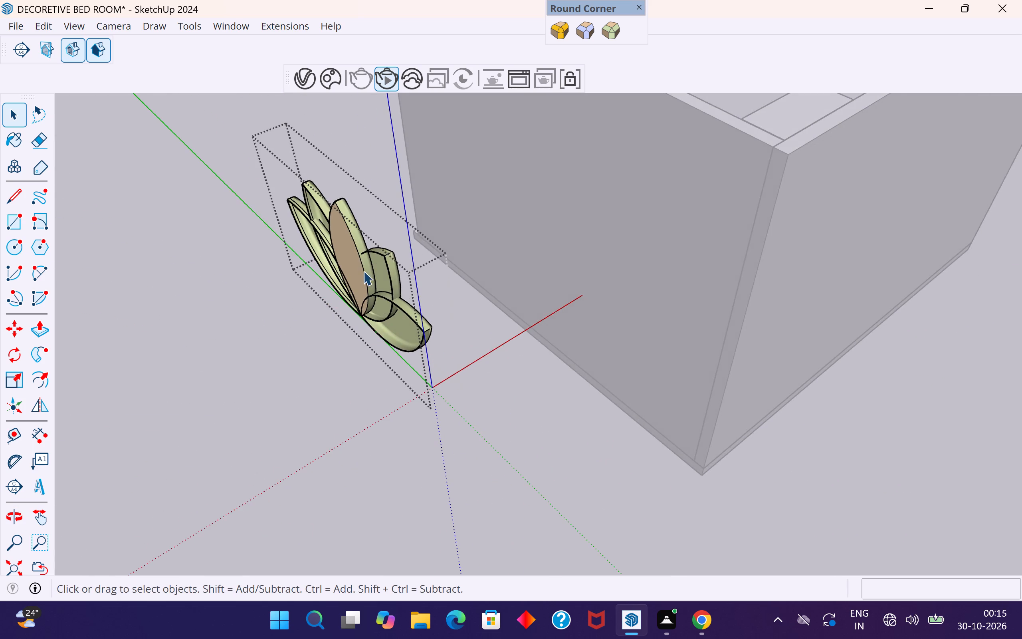
scroll(363, 271, up, 10)
scroll(370, 306, up, 6)
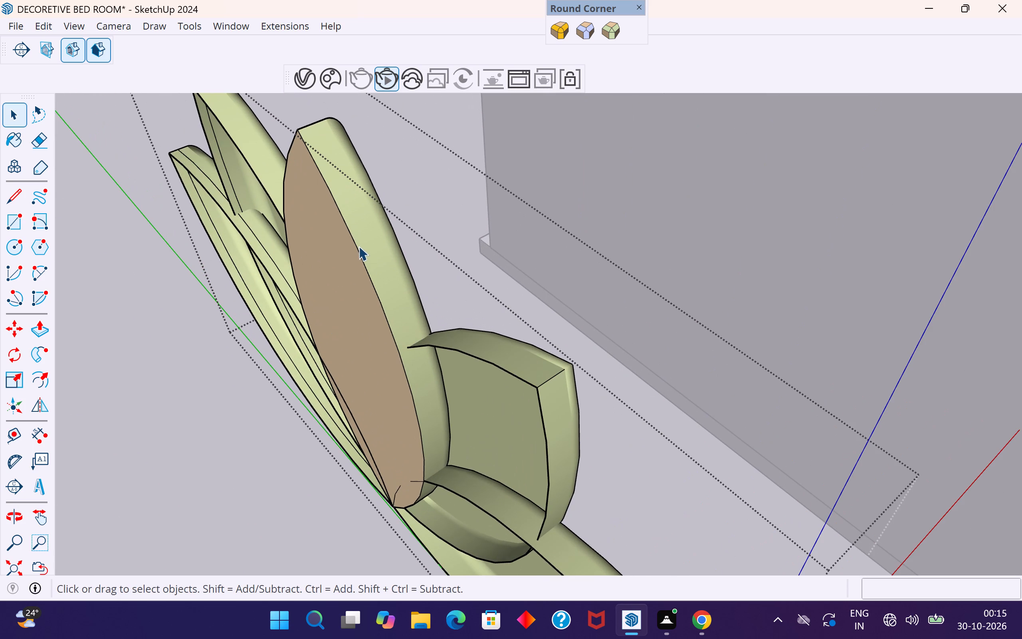
click(353, 244)
double_click(353, 244)
click(353, 247)
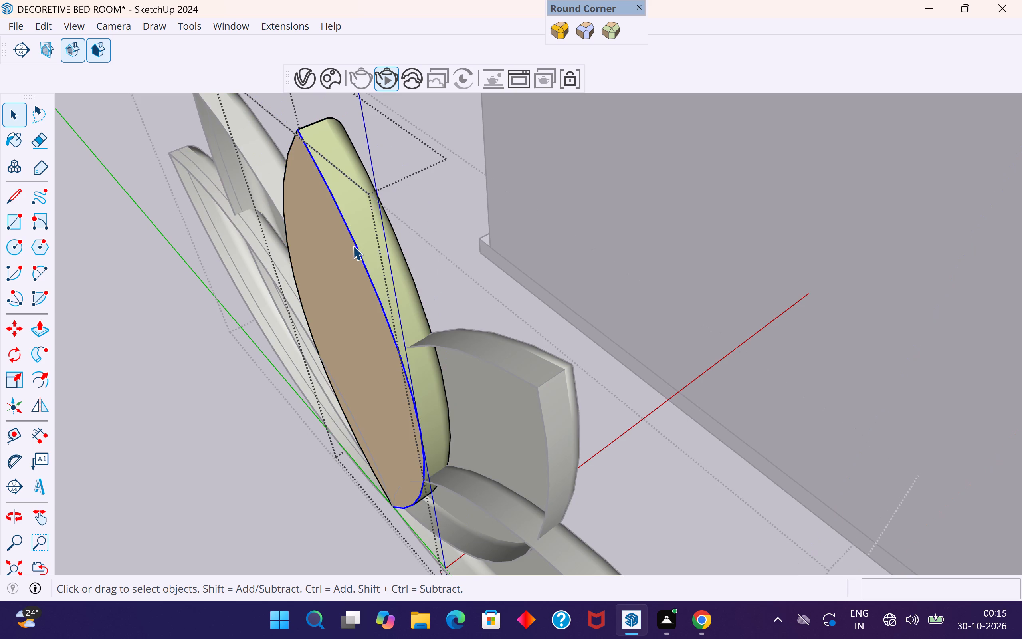
key(m)
scroll(403, 347, up, 2)
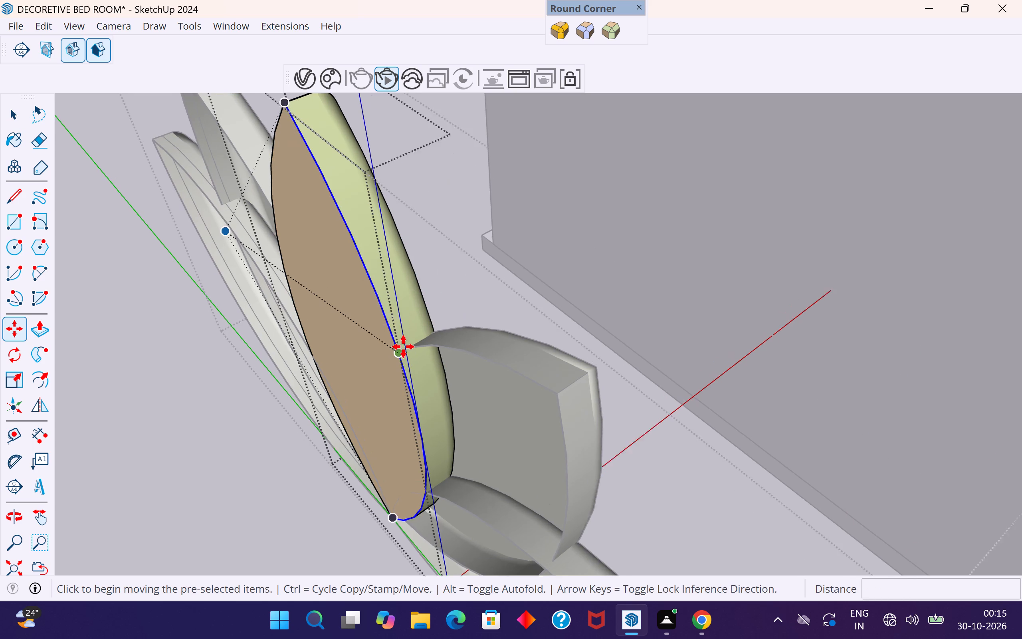
scroll(403, 347, up, 1)
click(396, 351)
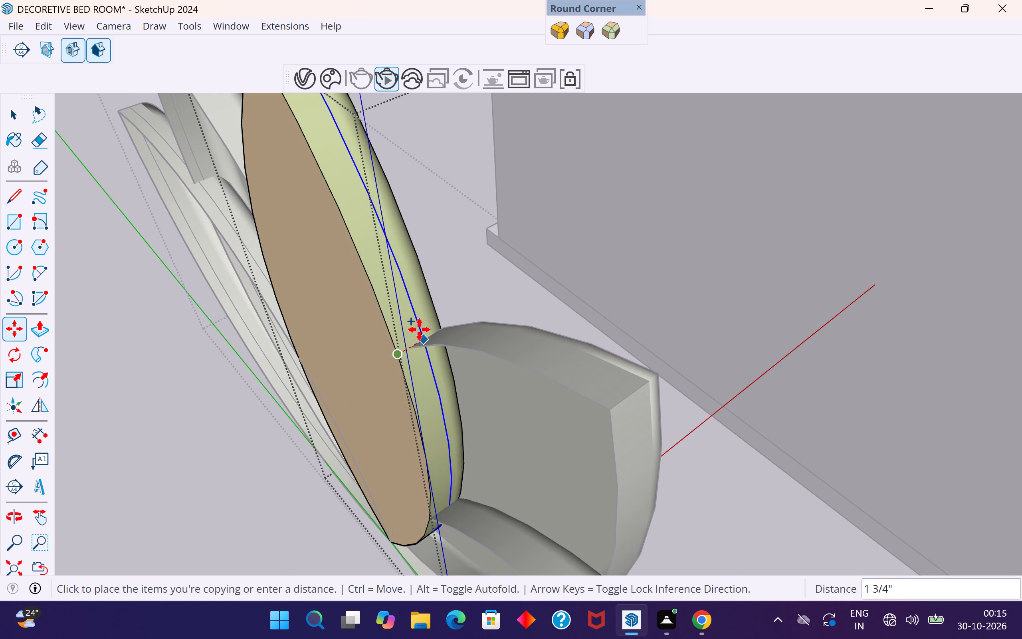
click(421, 333)
click(16, 115)
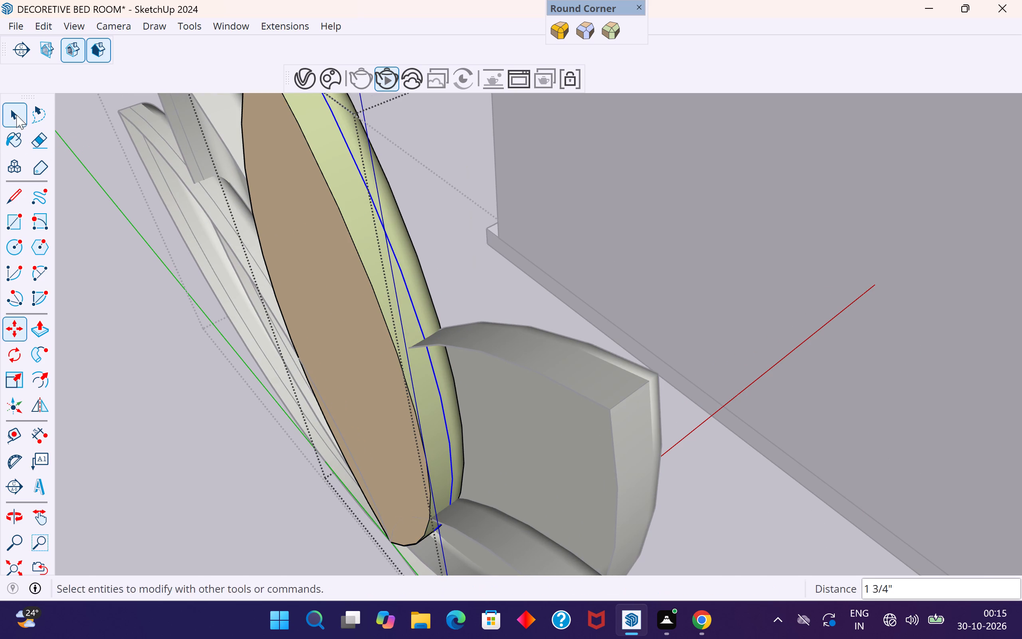
click(170, 364)
Copy the upper back outline curve of the petal above the lowest one, on the unedged side, about 1 1/16" forward onto its side face.
scroll(411, 246, down, 4)
middle_drag(430, 286, 715, 365)
scroll(461, 367, up, 1)
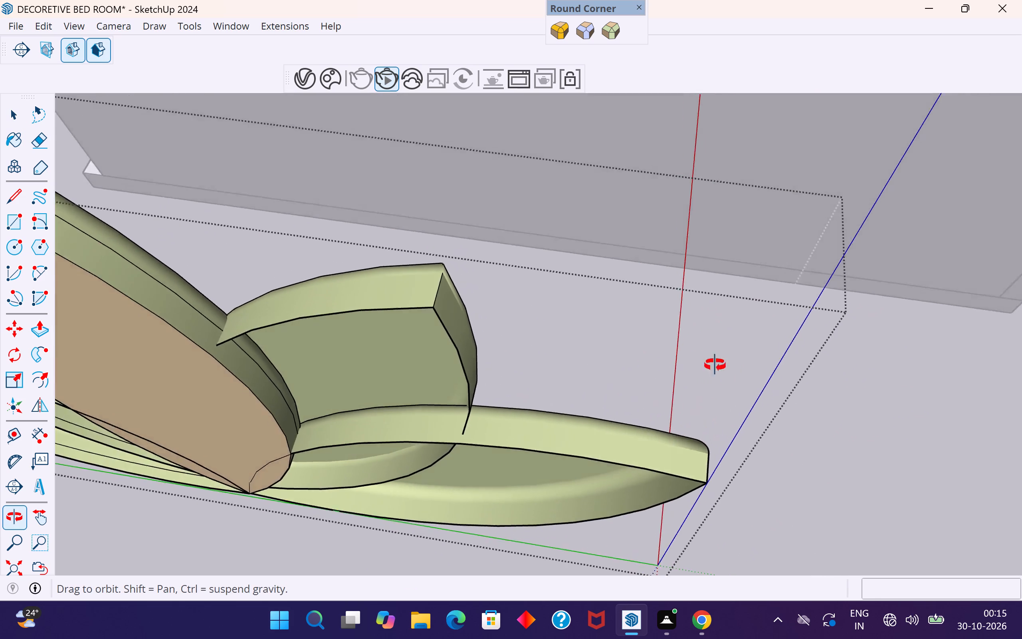
middle_drag(715, 365, 796, 437)
middle_drag(183, 382, 638, 322)
scroll(584, 177, down, 6)
scroll(559, 222, down, 2)
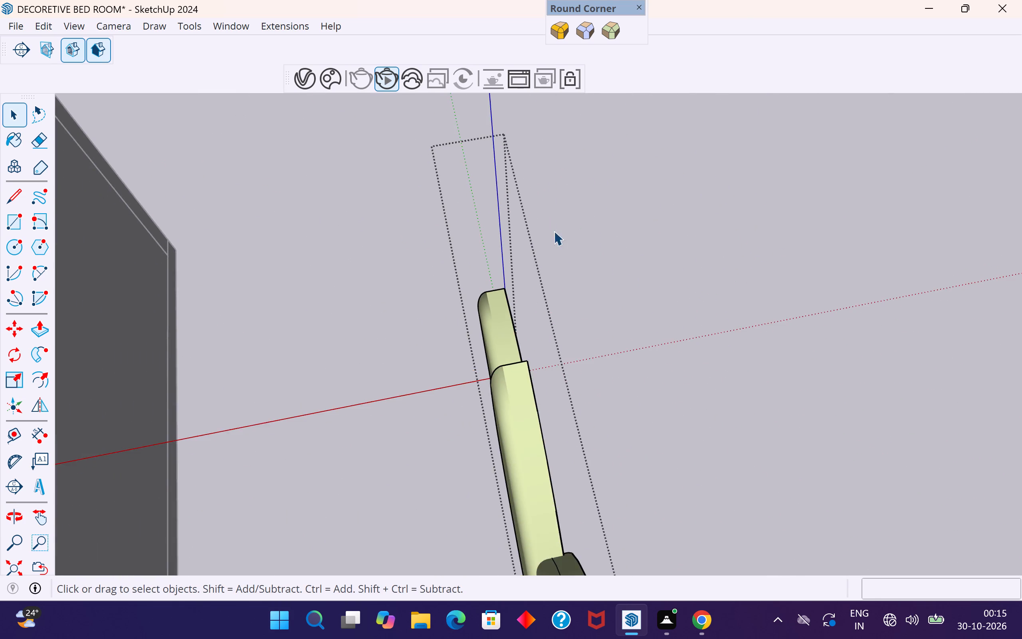
scroll(554, 231, down, 3)
scroll(551, 382, up, 8)
click(551, 382)
double_click(554, 388)
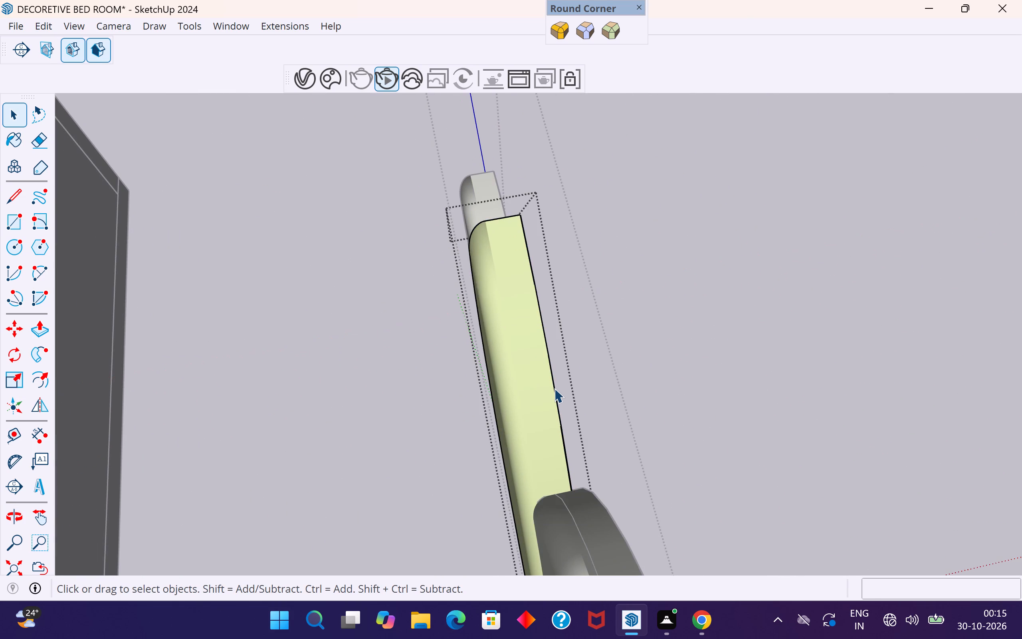
click(554, 388)
click(554, 388)
click(554, 396)
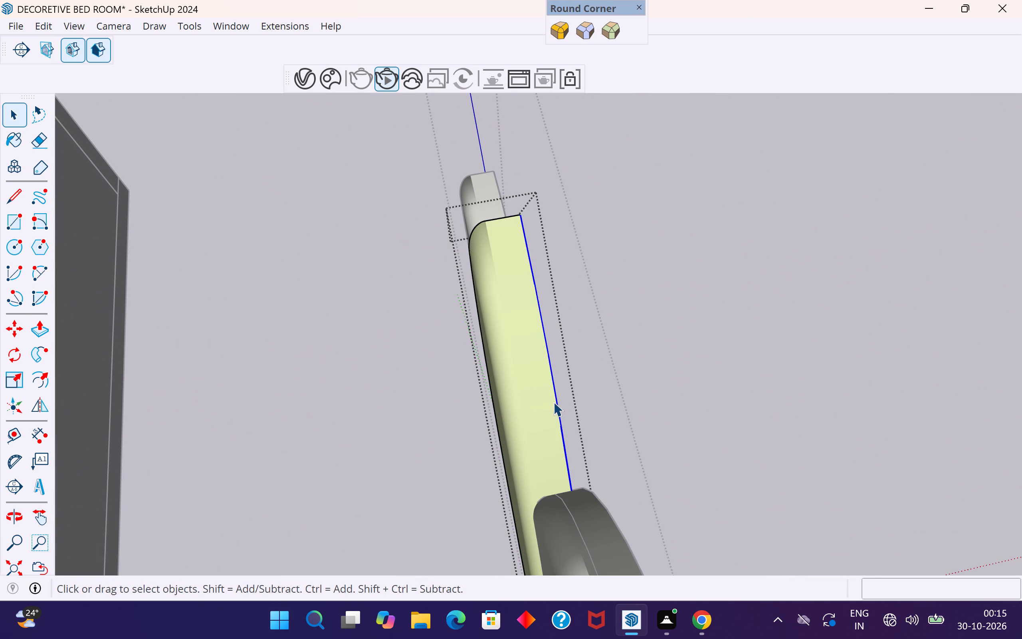
key(m)
click(556, 413)
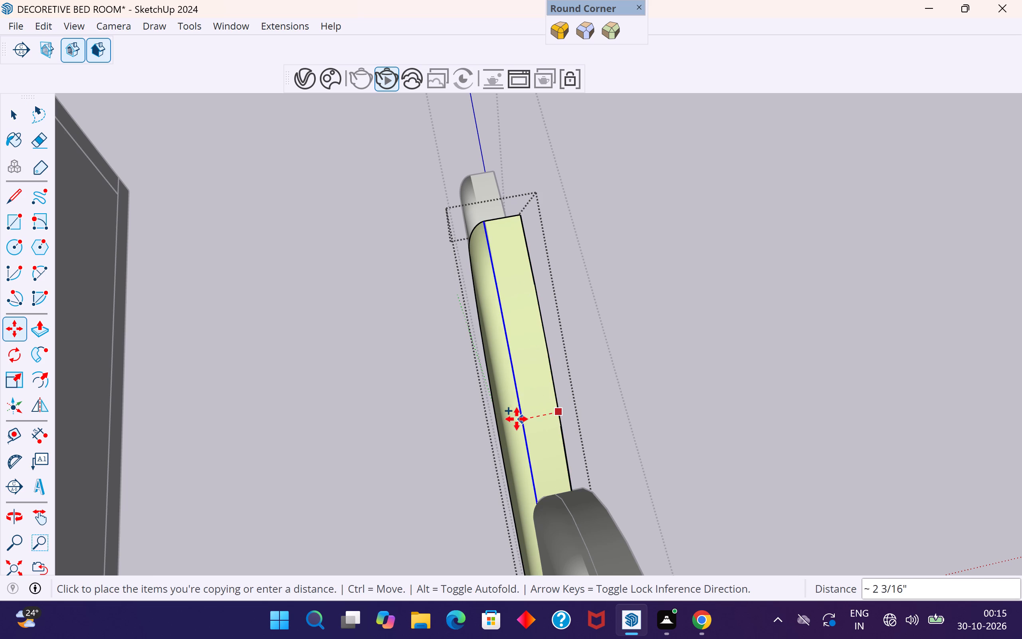
click(540, 414)
middle_drag(632, 342, 636, 349)
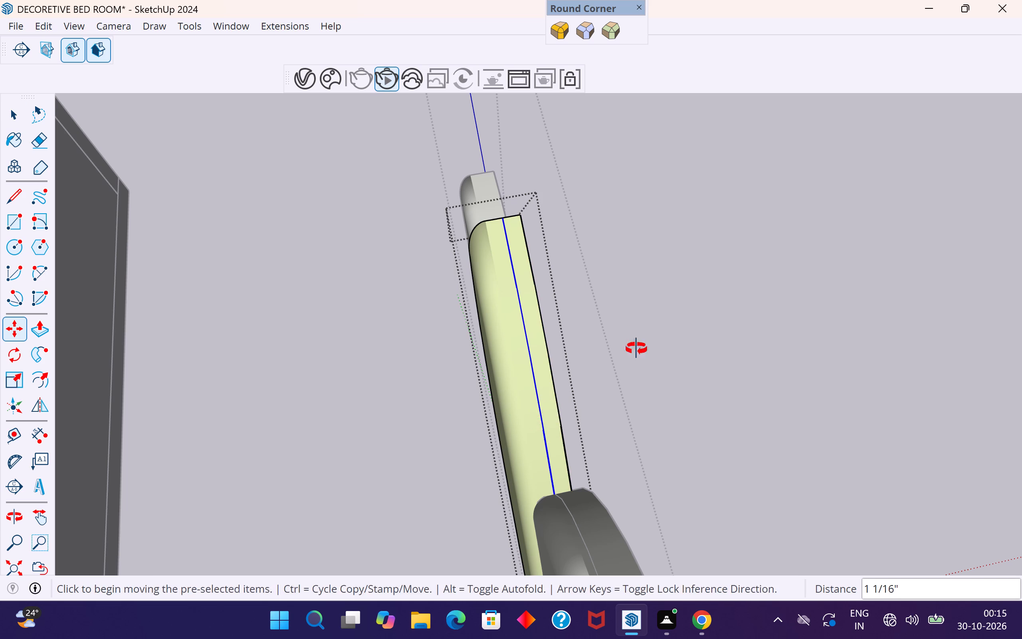
middle_drag(636, 349, 168, 424)
scroll(592, 436, up, 1)
middle_drag(598, 427, 484, 314)
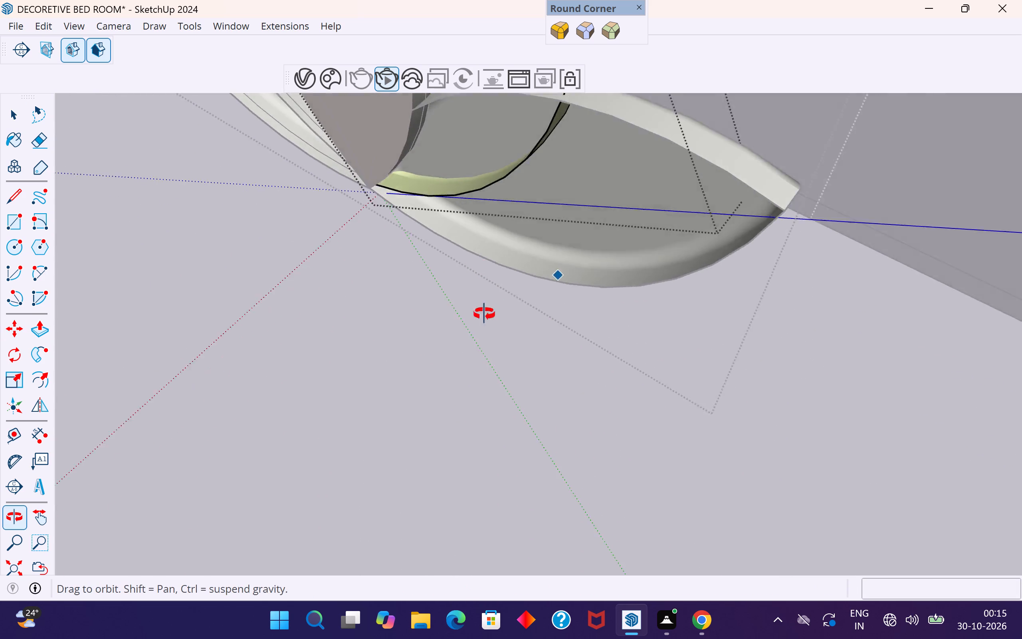
middle_drag(484, 314, 444, 401)
click(22, 117)
middle_click(287, 379)
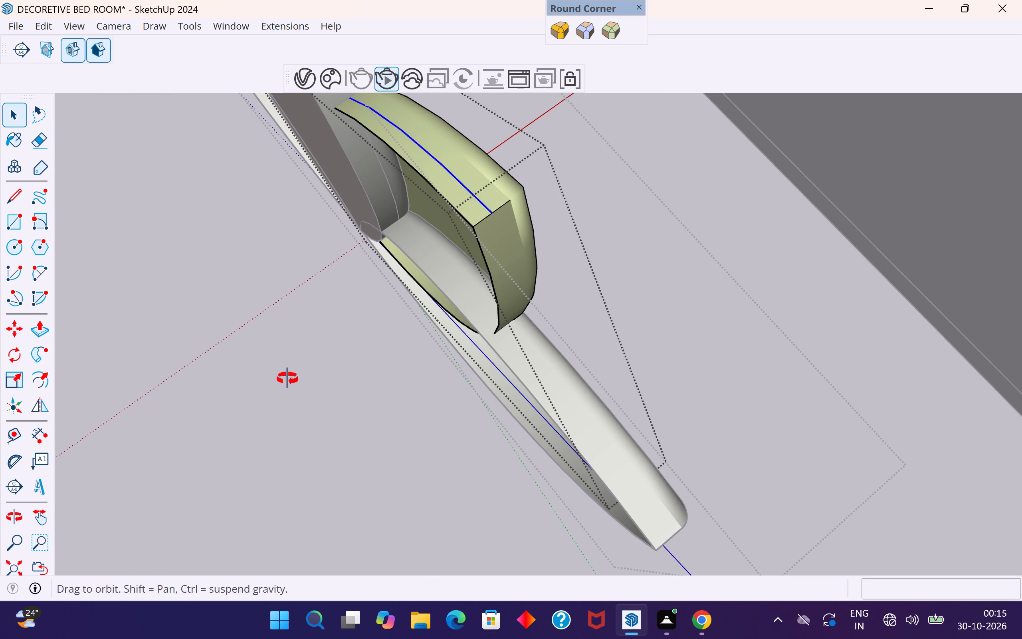
click(292, 381)
Copy the same petal's lower back outline curve about 1 9/16" forward onto its lower side face.
middle_drag(519, 331, 467, 250)
scroll(511, 281, up, 3)
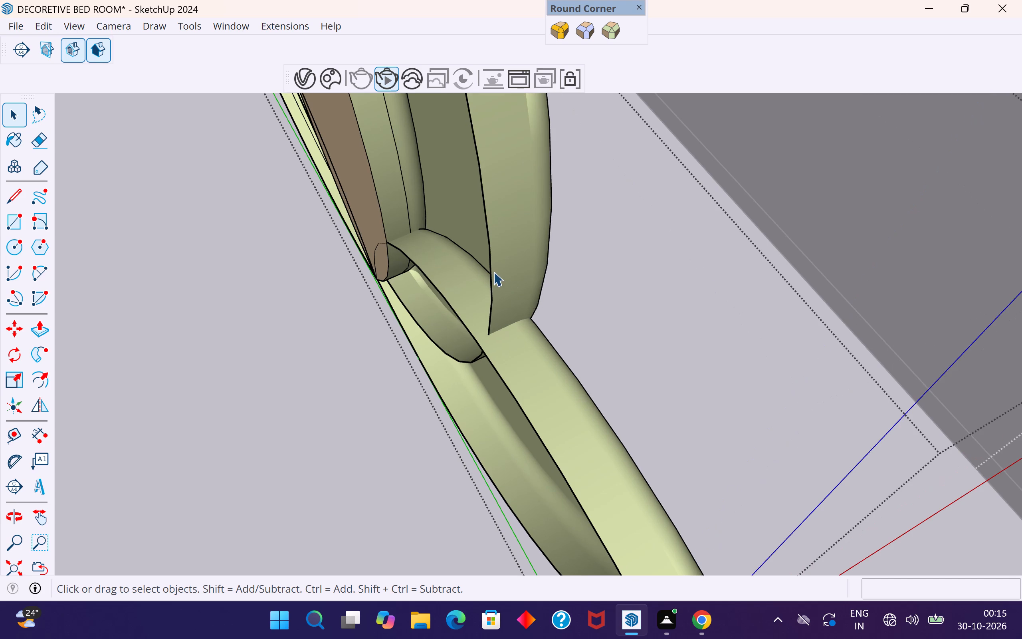
click(490, 269)
double_click(490, 269)
click(490, 269)
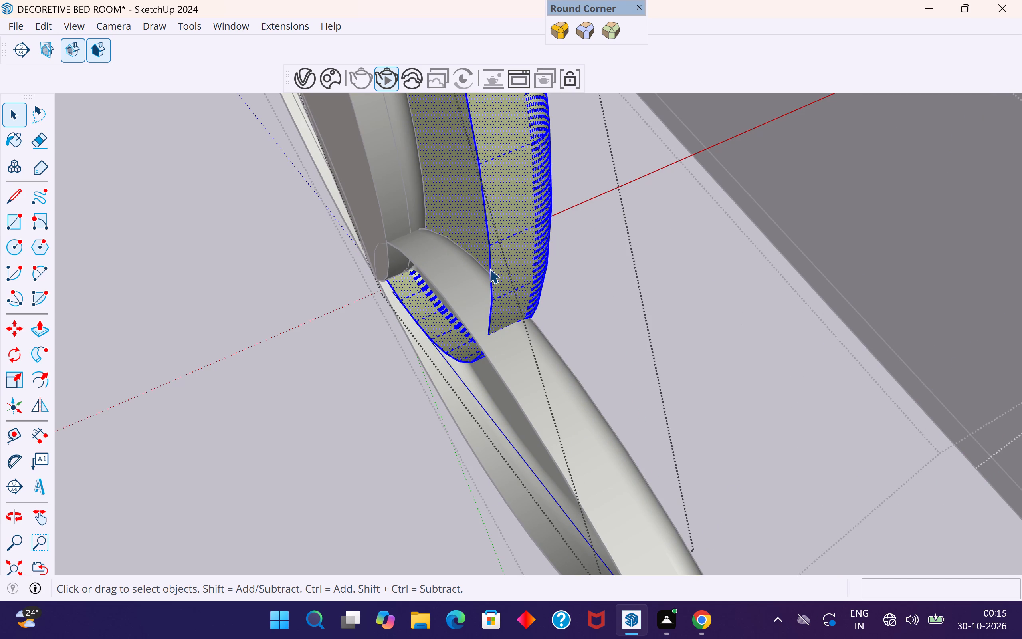
click(490, 269)
key(m)
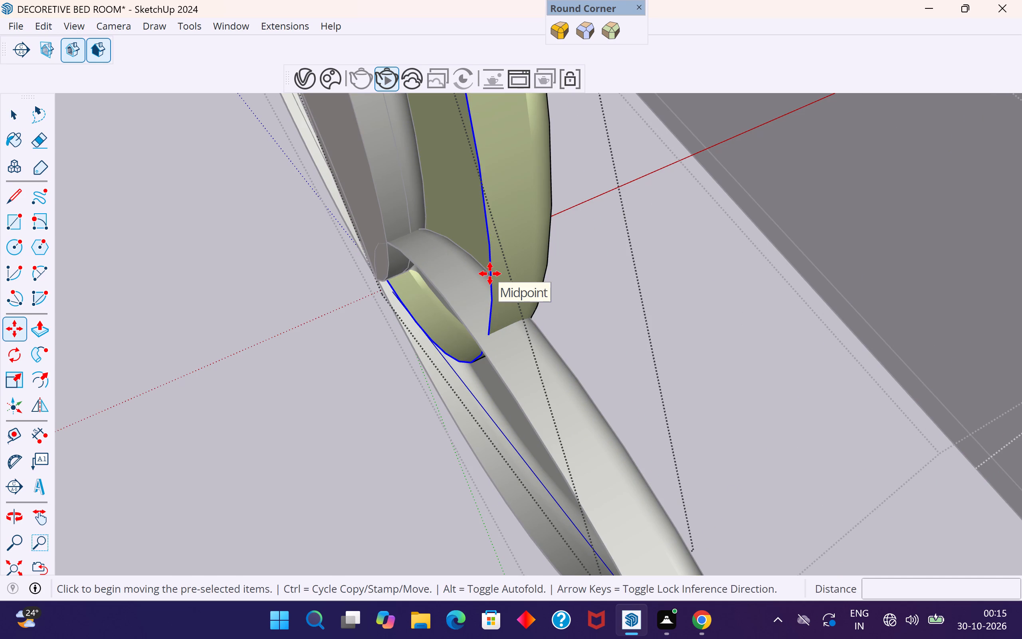
click(490, 274)
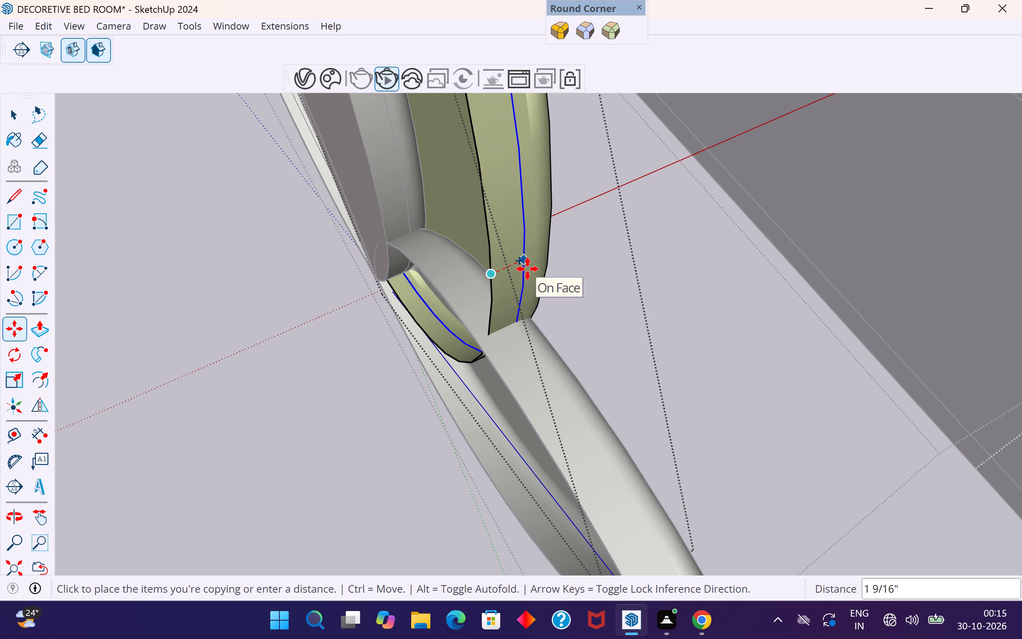
click(527, 269)
click(8, 123)
click(245, 335)
Copy the upper back outline curve of the lowest petal on the unedged side about 1 1/2" forward onto its side face.
scroll(344, 432, down, 4)
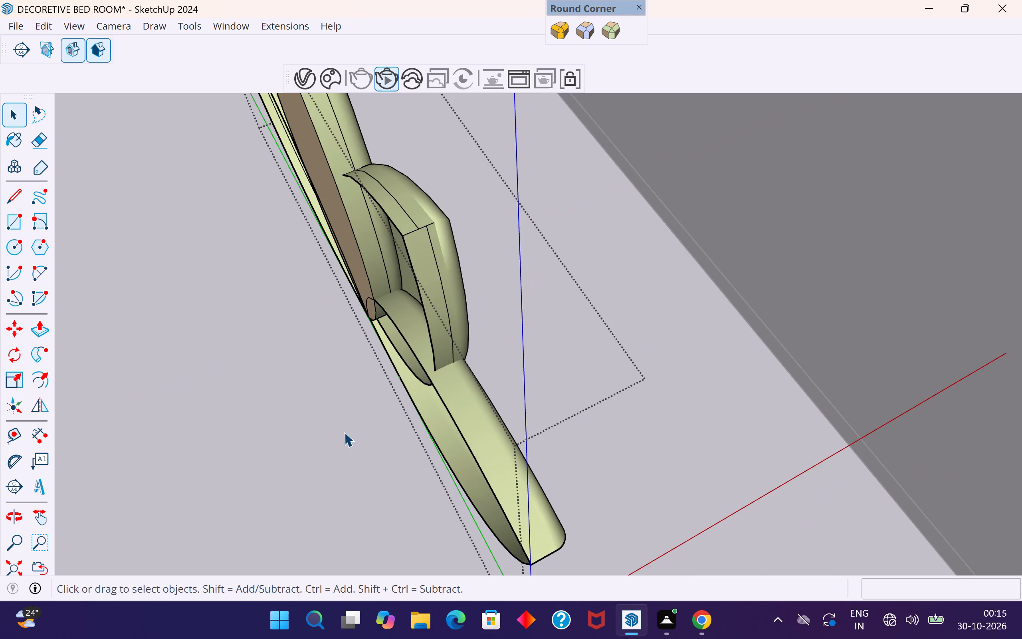
middle_drag(372, 412, 345, 398)
scroll(399, 388, up, 3)
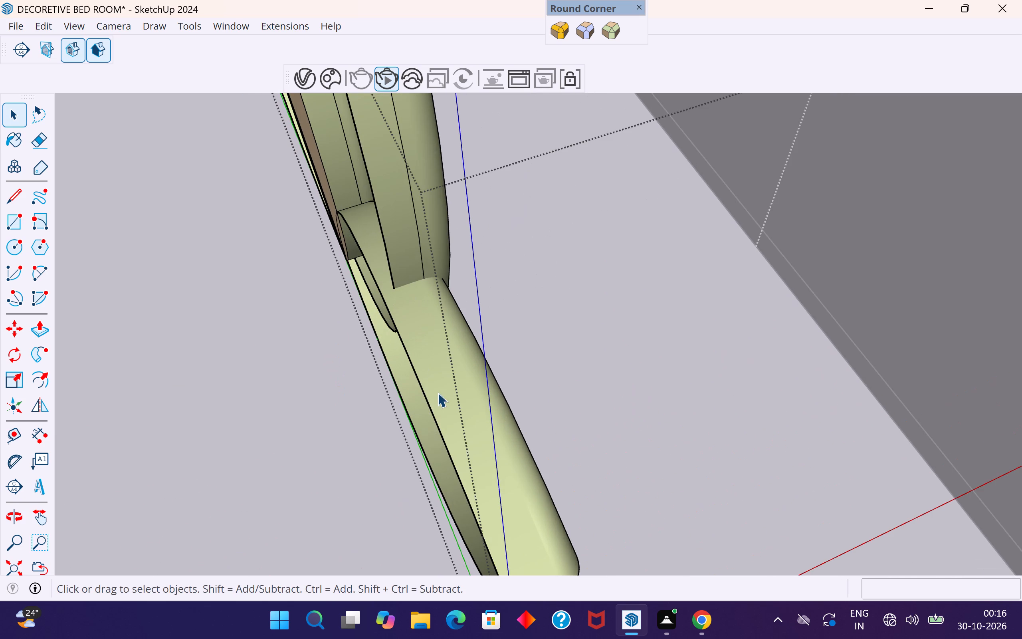
click(564, 363)
double_click(571, 368)
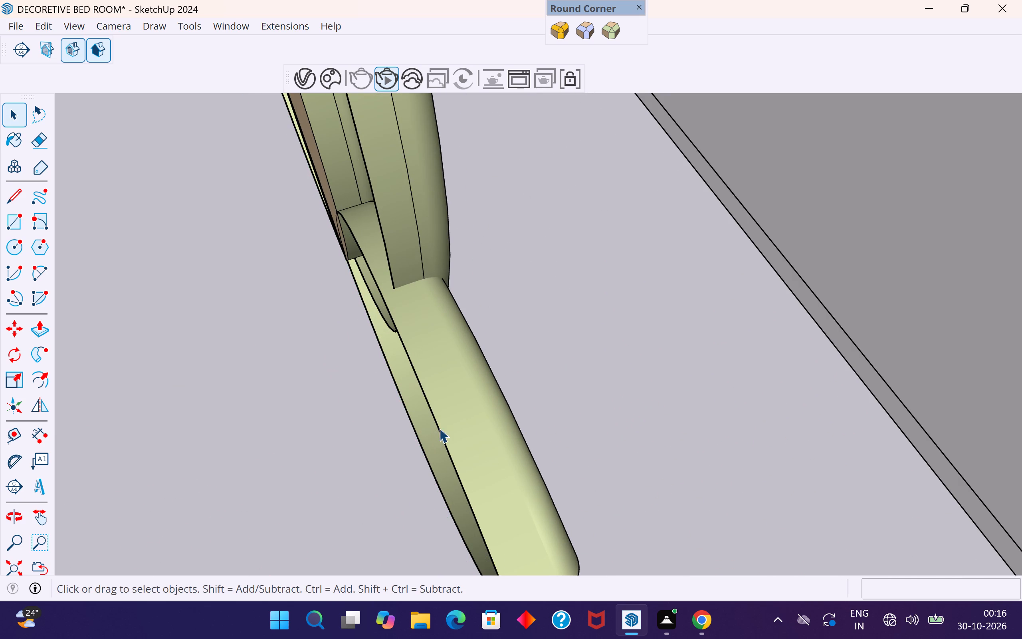
click(441, 428)
double_click(437, 429)
click(440, 429)
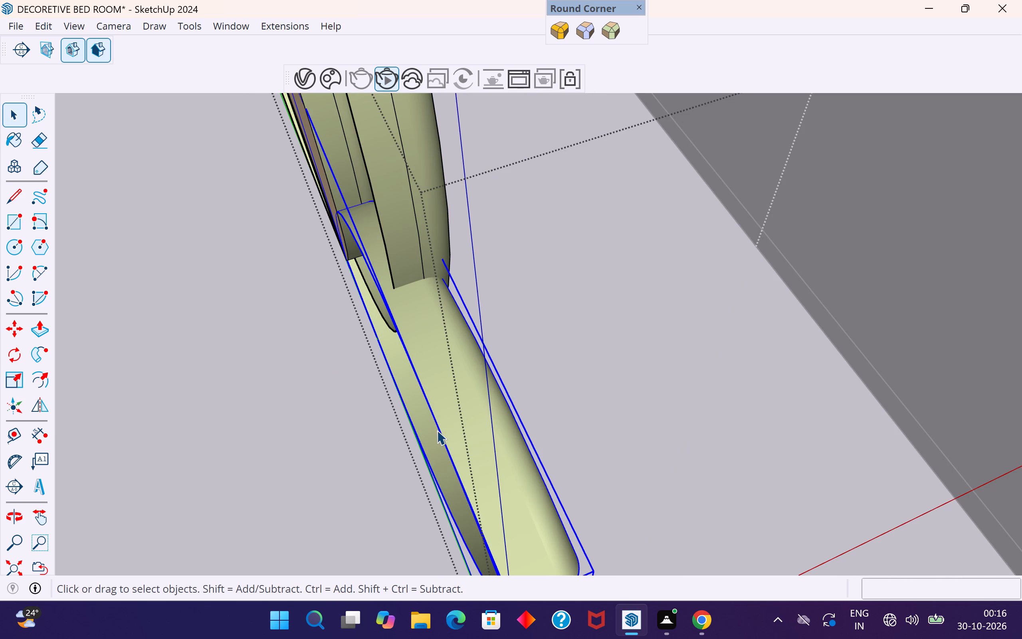
click(437, 430)
click(440, 430)
triple_click(439, 431)
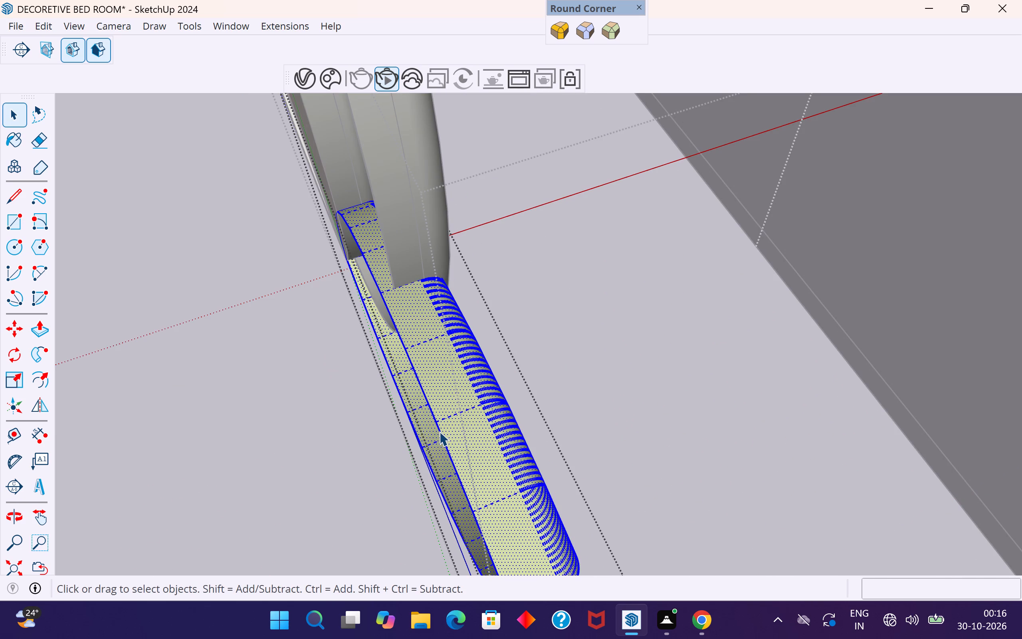
click(439, 431)
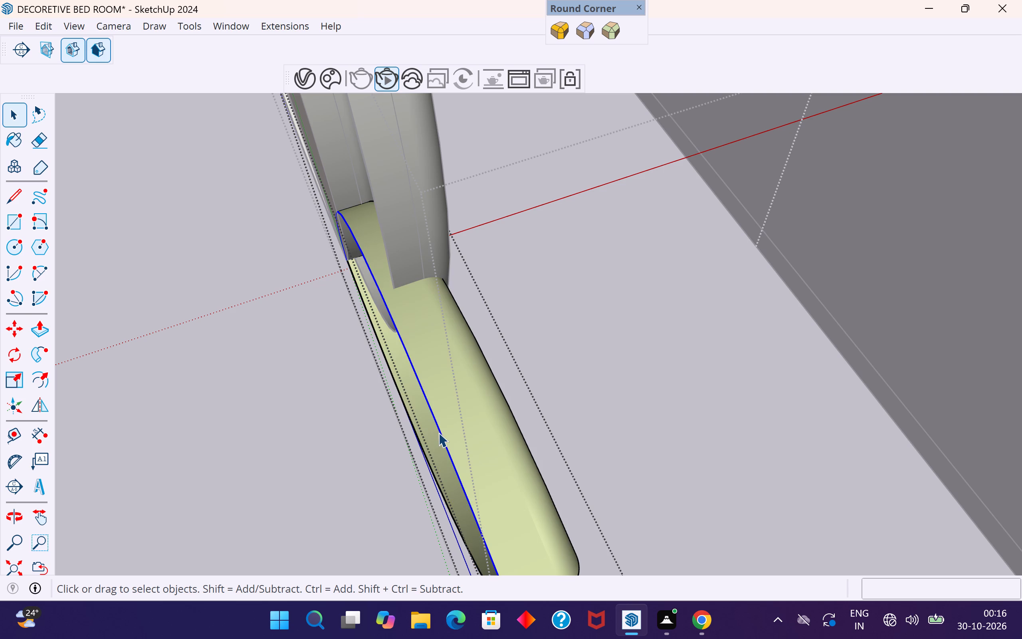
key(m)
click(438, 433)
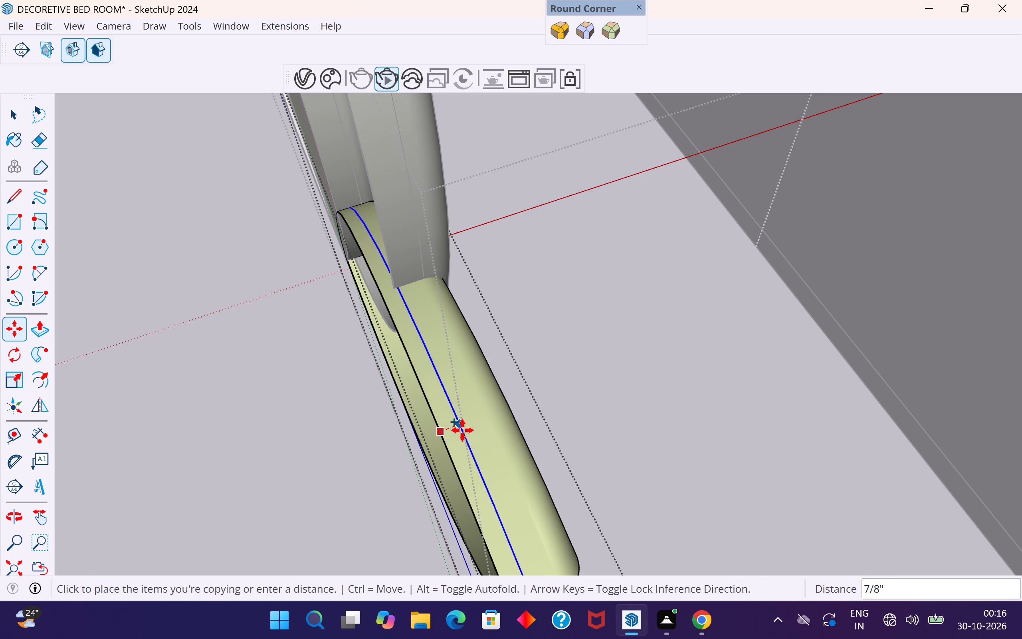
click(475, 424)
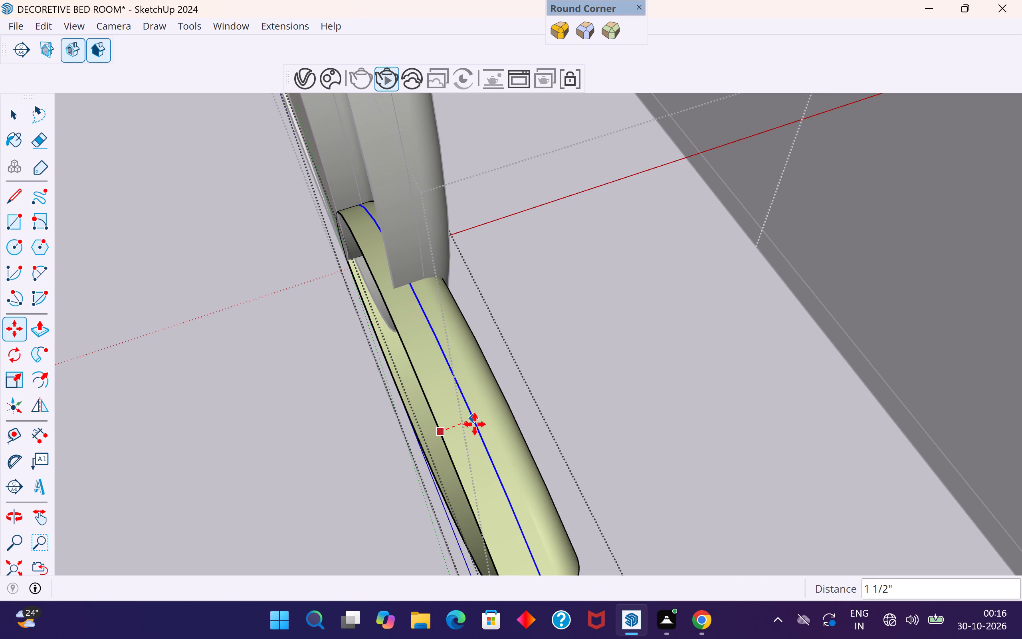
click(14, 119)
click(307, 445)
Copy the same lowest petal's lower back outline curve 1 1/2" forward, meeting the end of the upper inset edge at the tip.
middle_drag(372, 421, 390, 395)
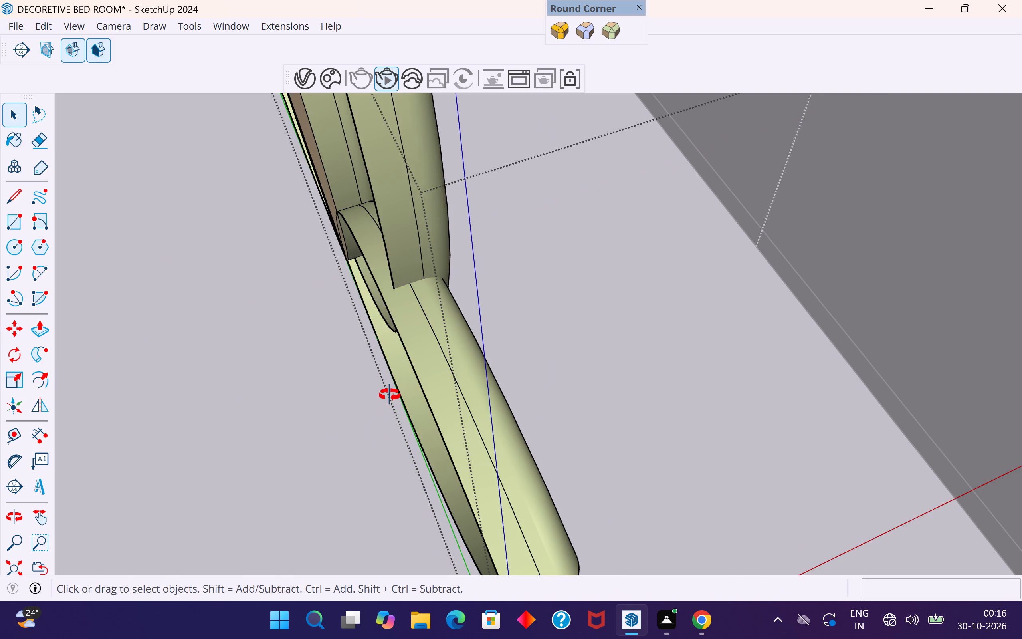
middle_drag(390, 395, 337, 359)
scroll(370, 302, up, 2)
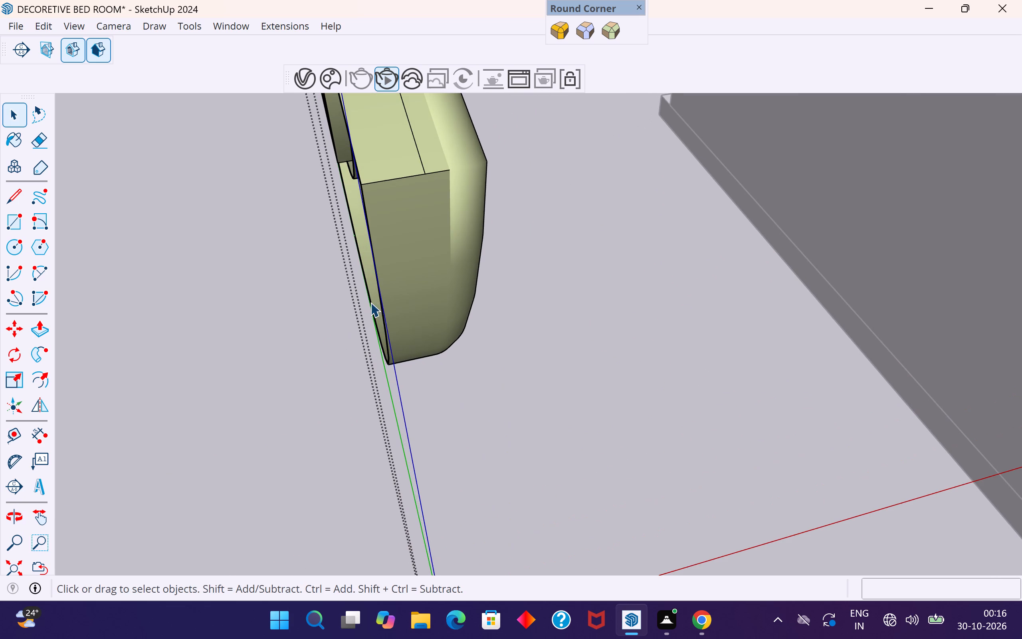
click(381, 308)
middle_drag(387, 319, 410, 291)
scroll(387, 319, up, 1)
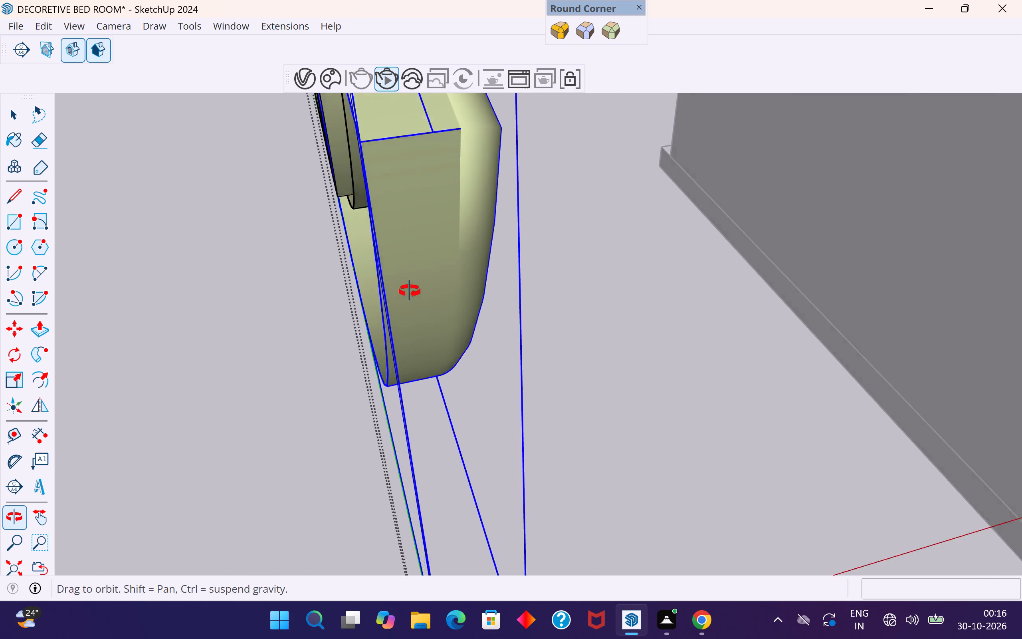
middle_drag(410, 291, 475, 308)
click(565, 333)
click(386, 350)
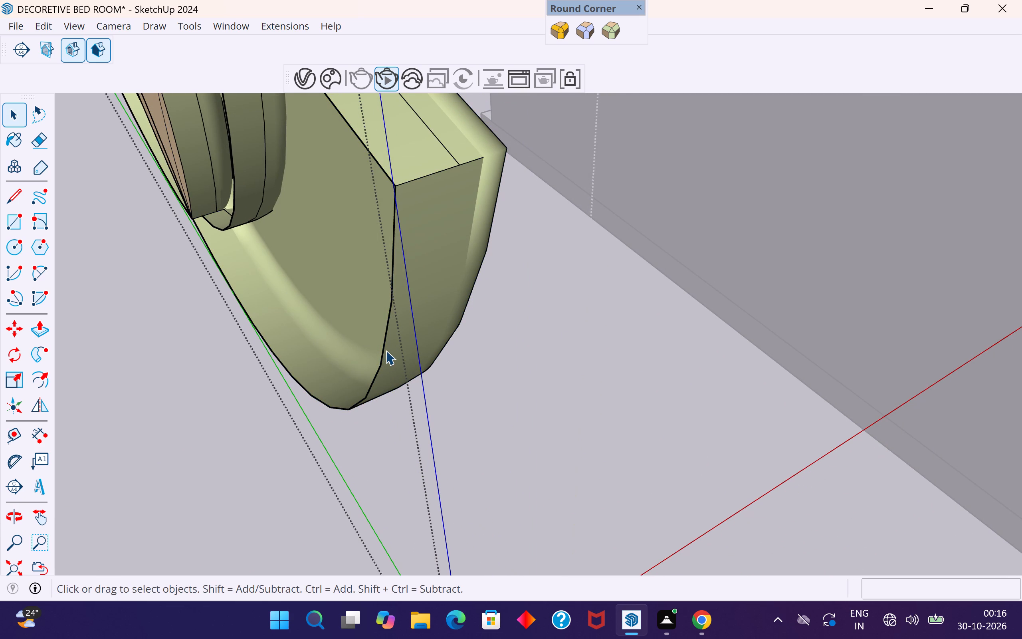
double_click(384, 349)
click(384, 349)
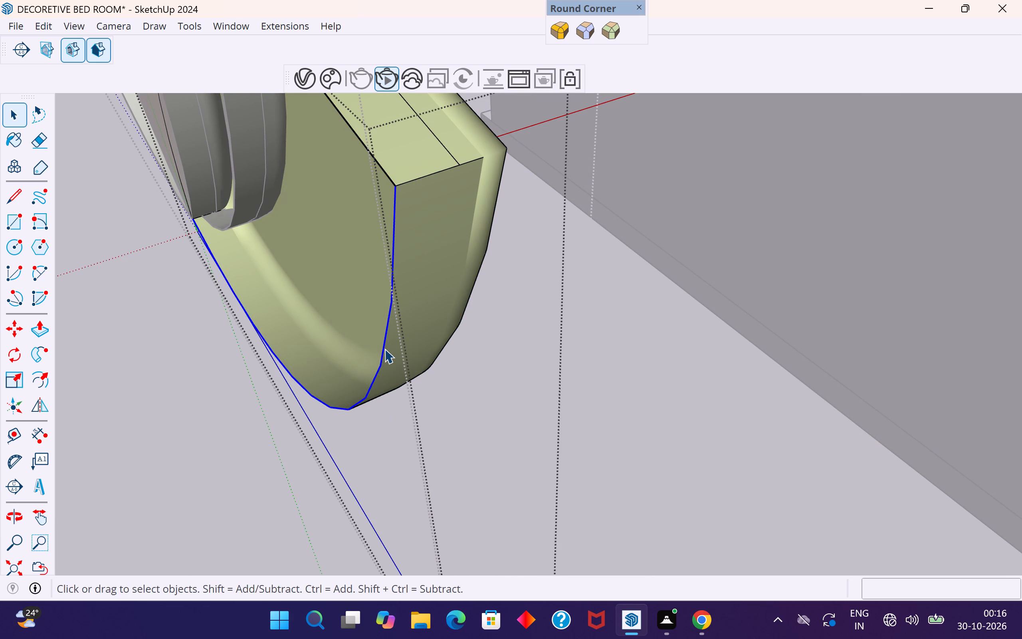
key(m)
click(393, 190)
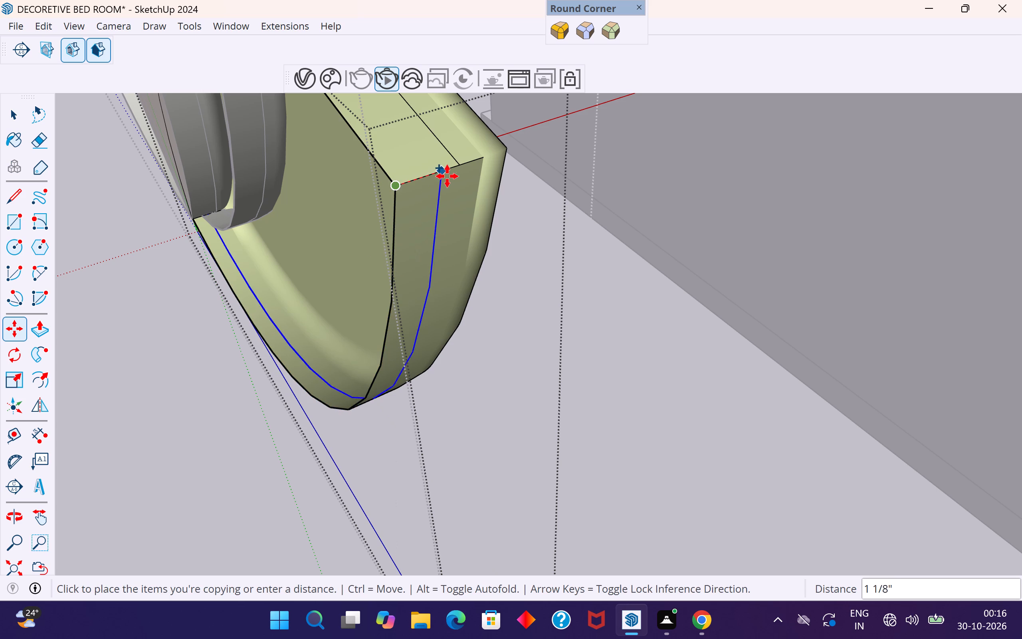
scroll(456, 171, up, 4)
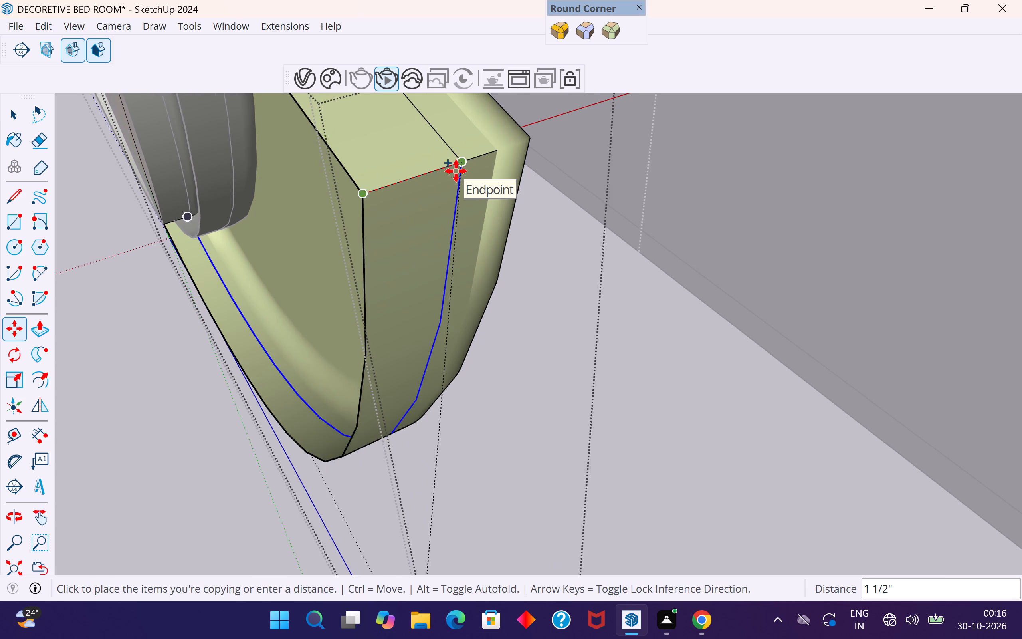
scroll(456, 171, up, 3)
click(456, 171)
scroll(389, 347, down, 17)
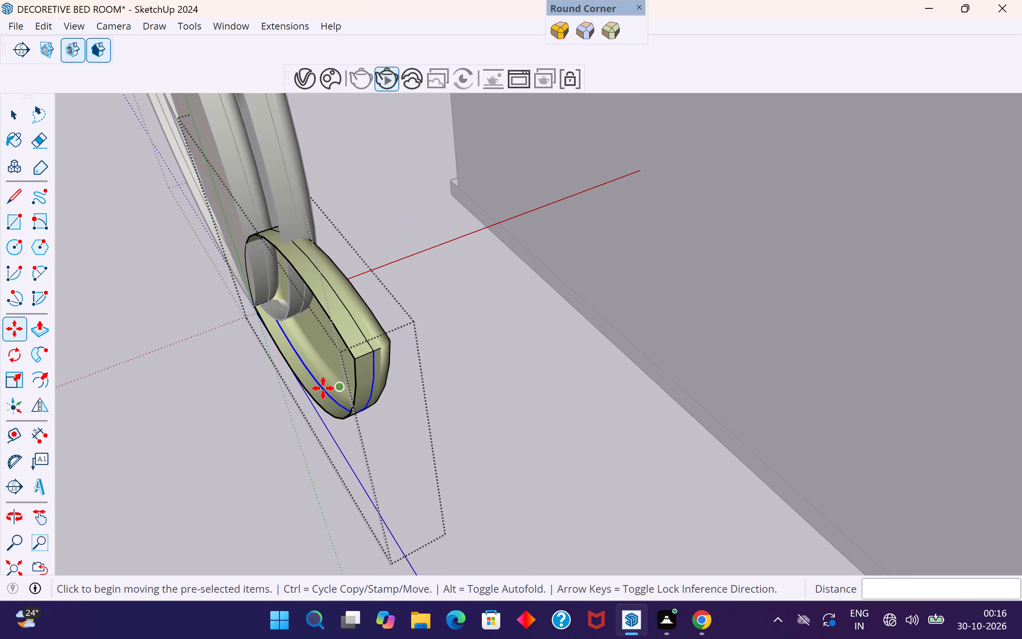
middle_drag(325, 391, 842, 453)
scroll(842, 453, down, 1)
scroll(763, 254, down, 4)
middle_drag(655, 409, 785, 132)
middle_drag(740, 316, 727, 357)
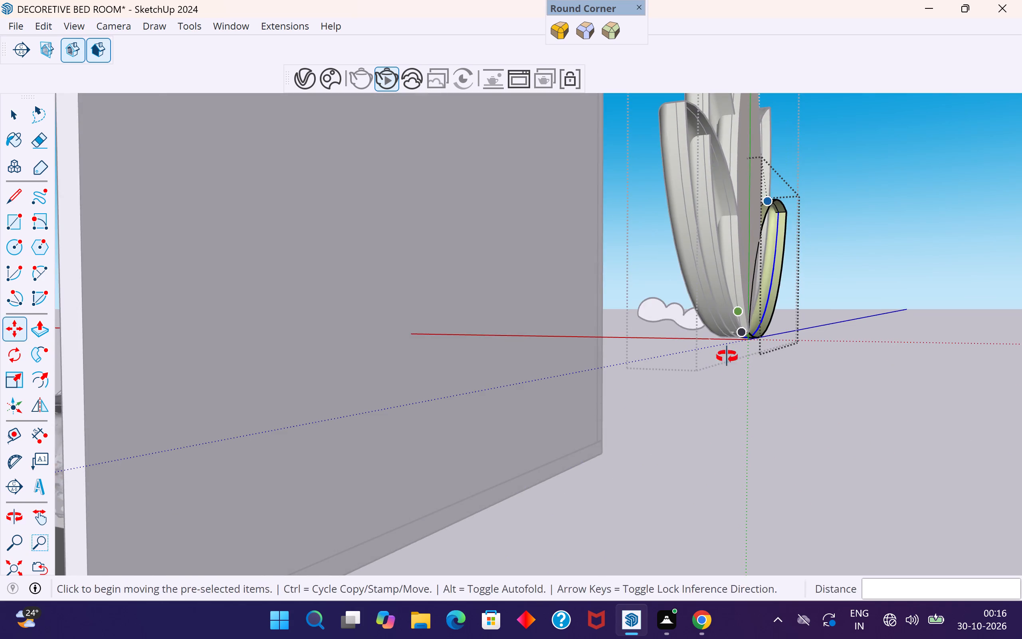
middle_drag(727, 357, 675, 466)
click(18, 116)
click(695, 145)
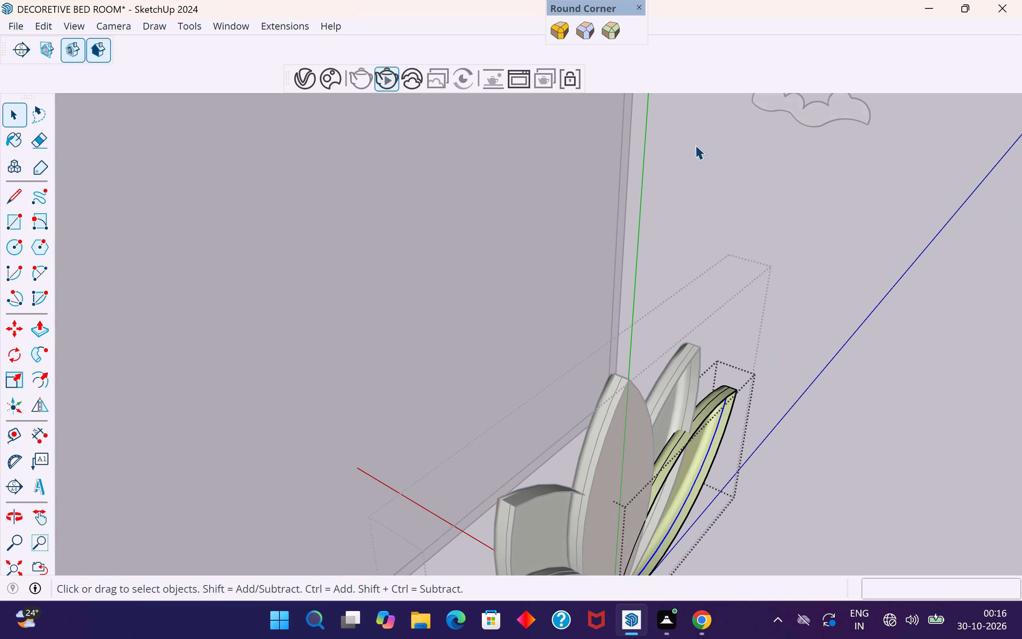
Examine the headboard from behind and from the side to check the inset edges on all petals.
scroll(747, 127, down, 6)
middle_drag(675, 397, 701, 460)
scroll(667, 260, down, 3)
middle_drag(675, 431, 556, 368)
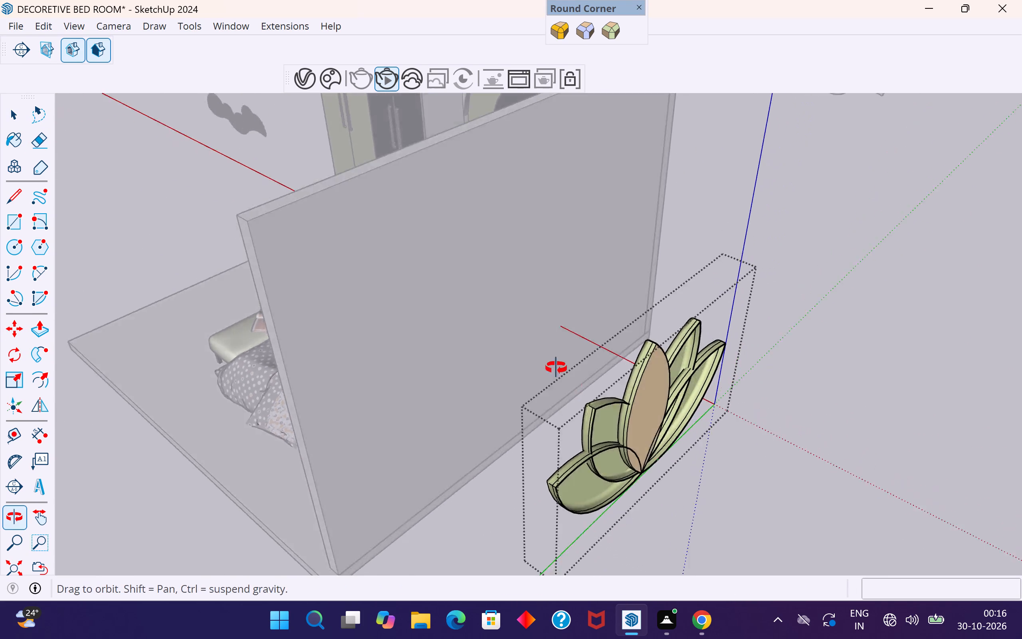
middle_drag(556, 368, 479, 351)
click(457, 402)
middle_drag(454, 418, 480, 518)
scroll(462, 460, up, 4)
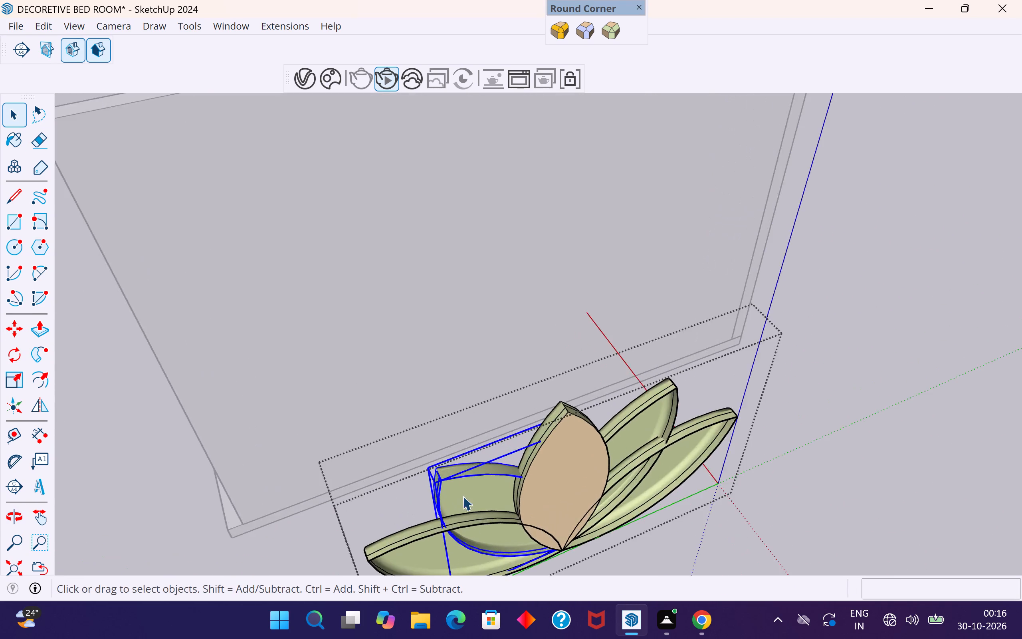
scroll(463, 496, up, 5)
middle_drag(463, 501, 532, 361)
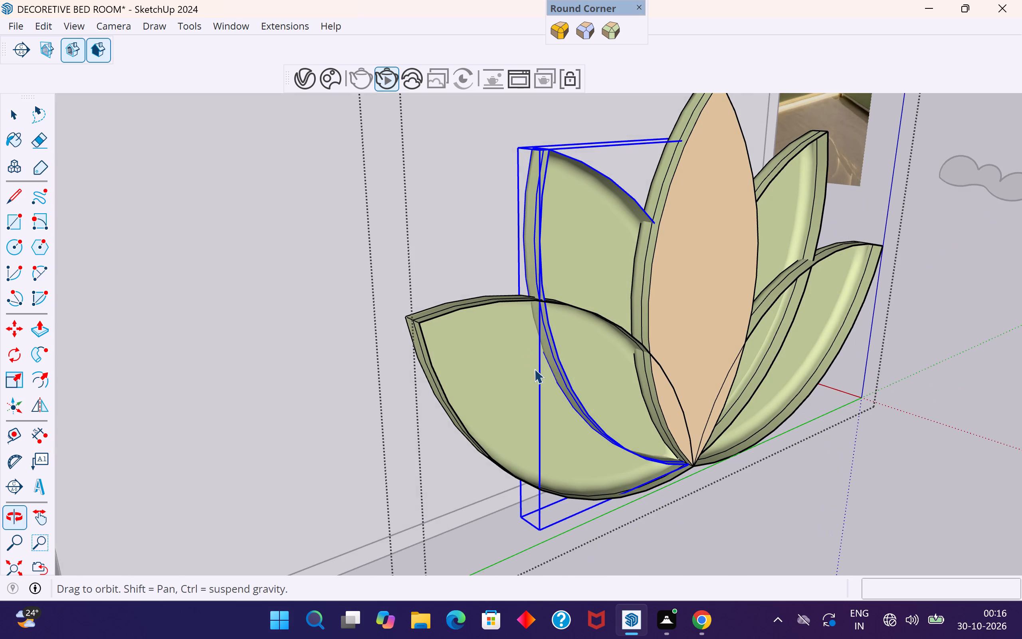
click(694, 525)
scroll(707, 349, down, 4)
middle_drag(632, 394, 842, 388)
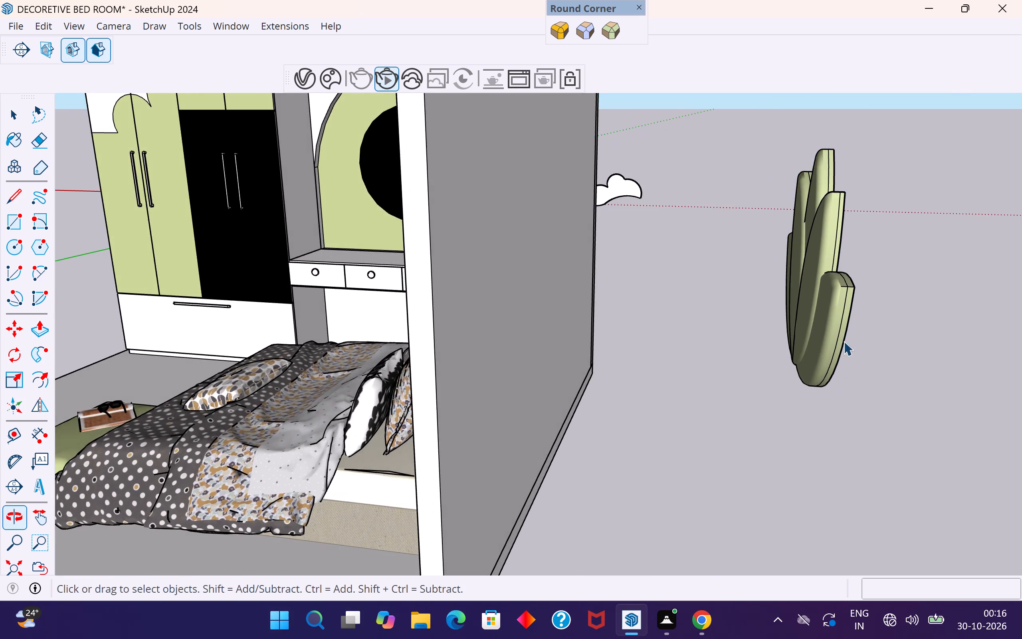
Inside the lowest petal on the opposite side, select the rear strip of its outer side face behind the inset edge.
scroll(847, 295, up, 8)
click(852, 319)
double_click(852, 314)
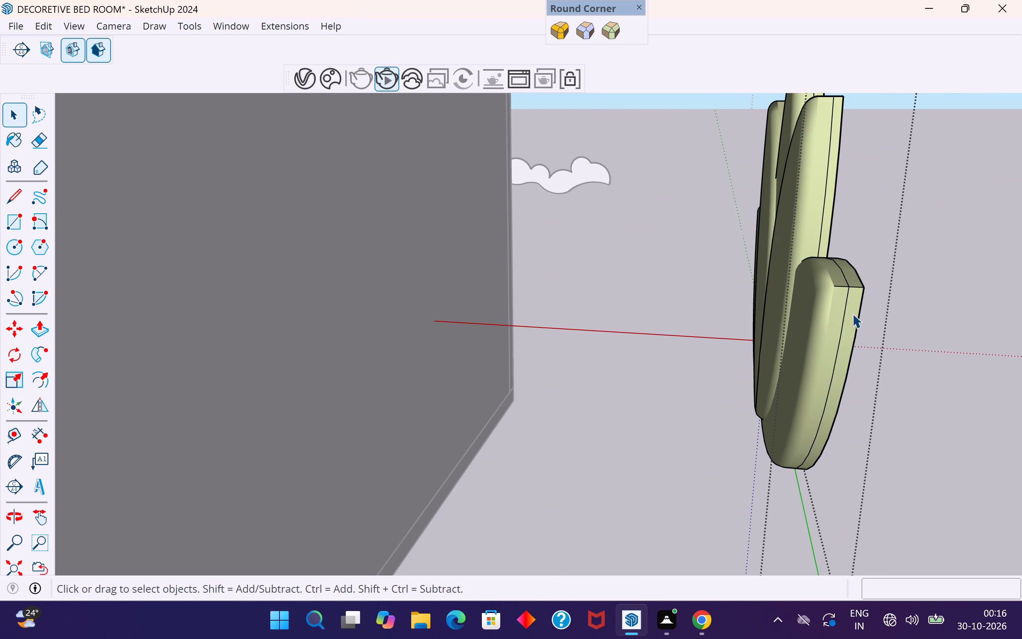
click(852, 314)
double_click(852, 314)
click(852, 314)
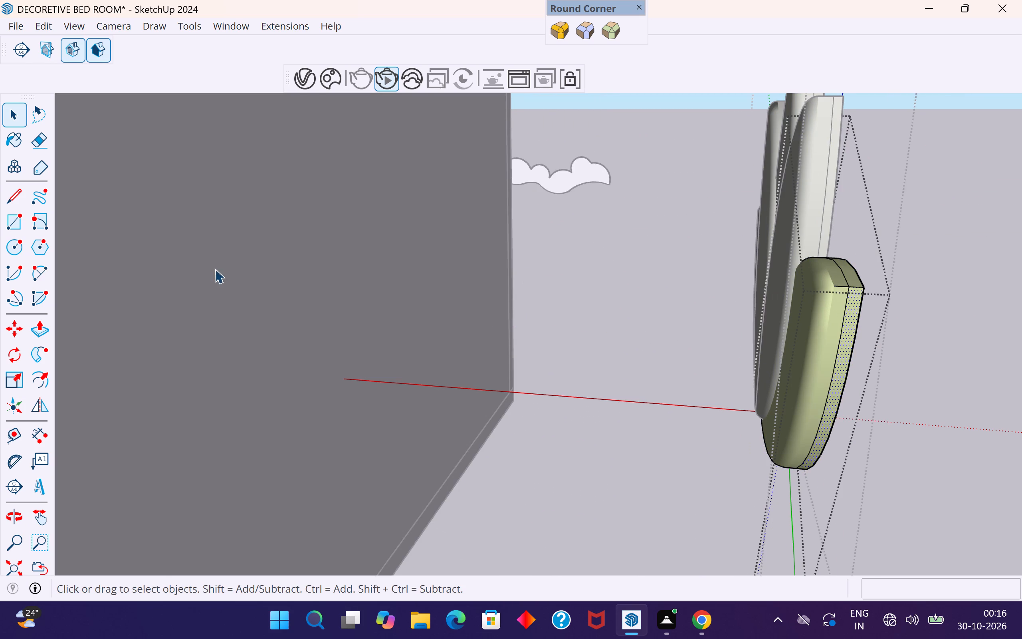
Look through the scene's V-Ray materials and select Emissive#1.
click(311, 85)
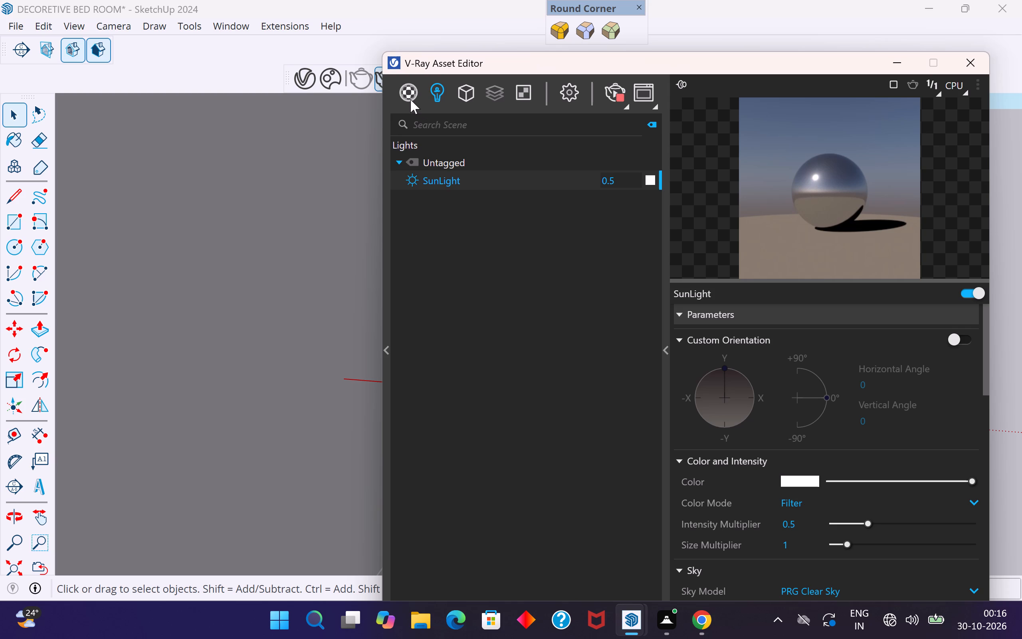
click(410, 99)
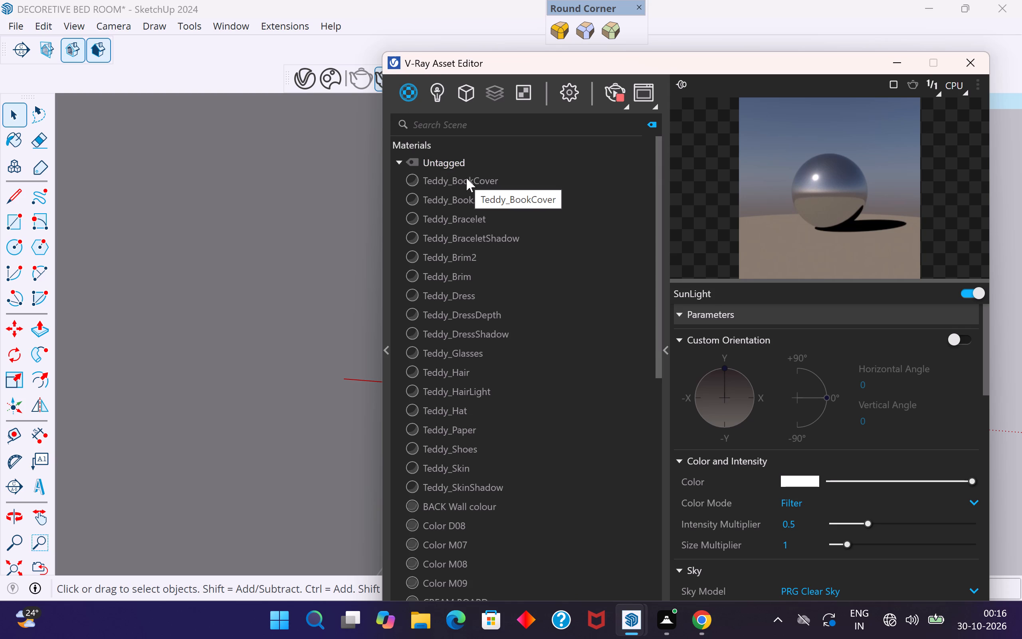
scroll(513, 520, up, 4)
scroll(558, 387, down, 9)
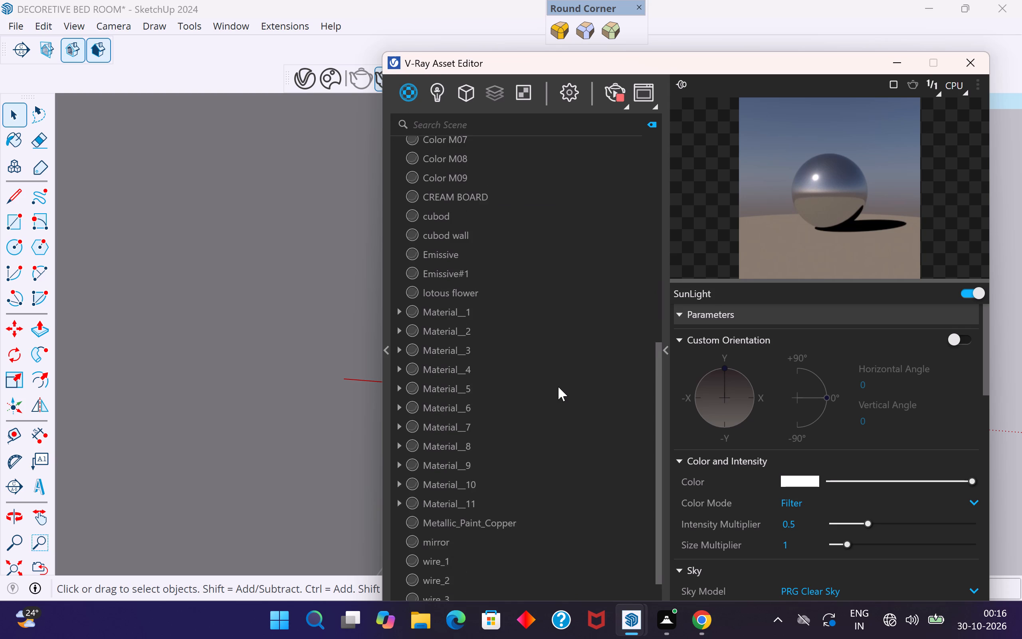
scroll(558, 387, down, 17)
drag(700, 65, 707, 22)
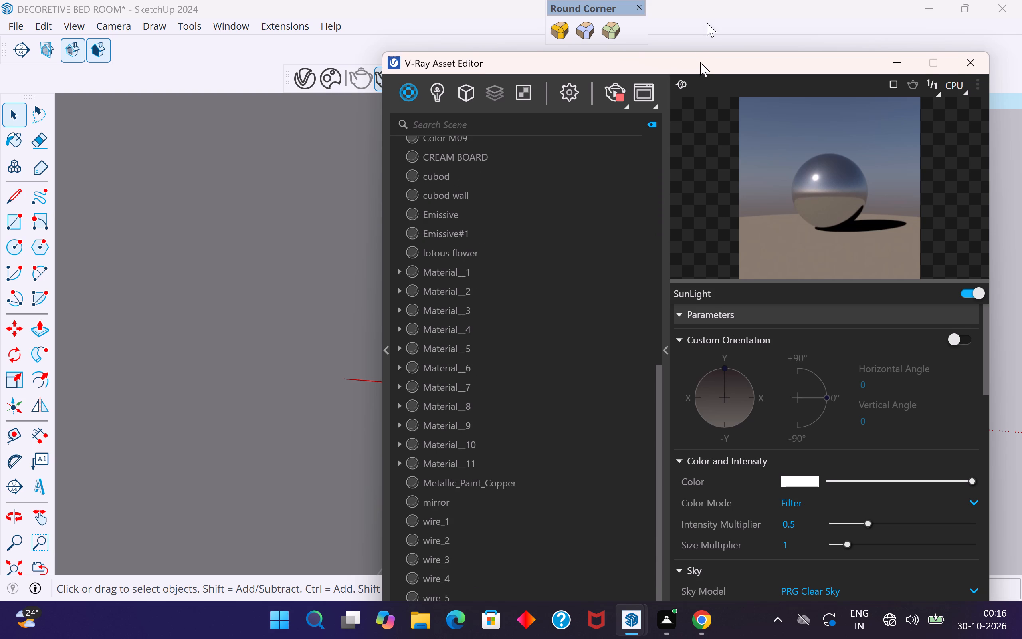
drag(707, 22, 708, 18)
scroll(513, 490, down, 6)
scroll(574, 521, down, 5)
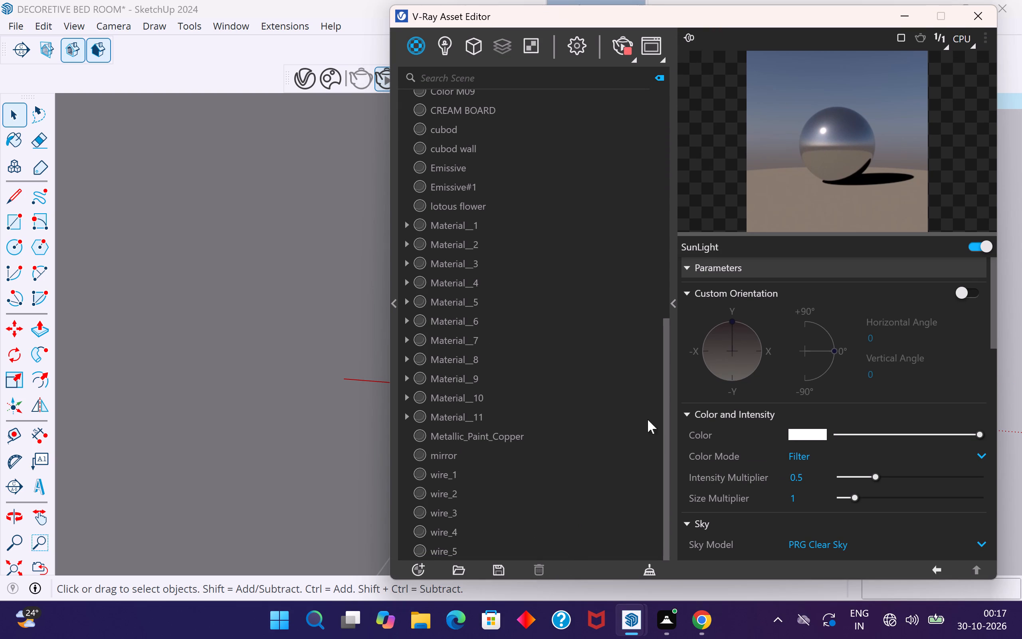
drag(666, 390, 670, 119)
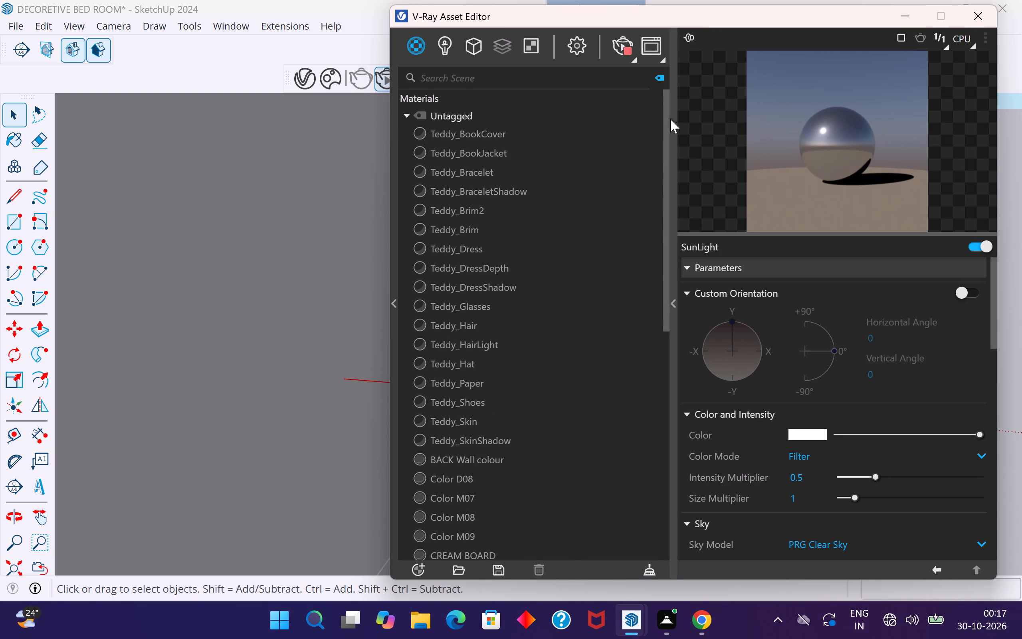
scroll(551, 461, down, 17)
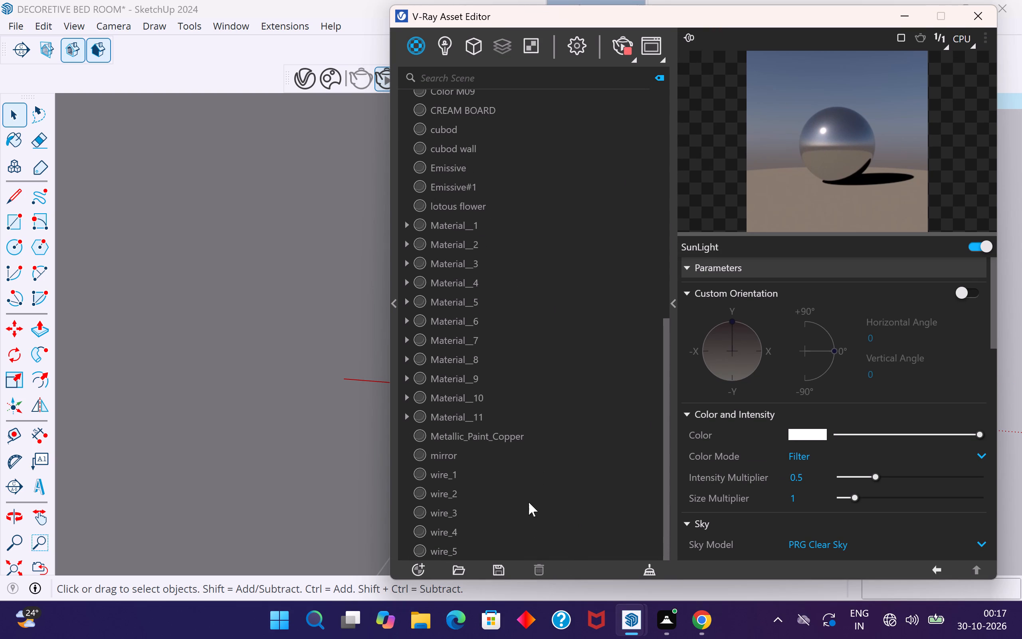
drag(667, 469, 667, 463)
drag(667, 463, 669, 207)
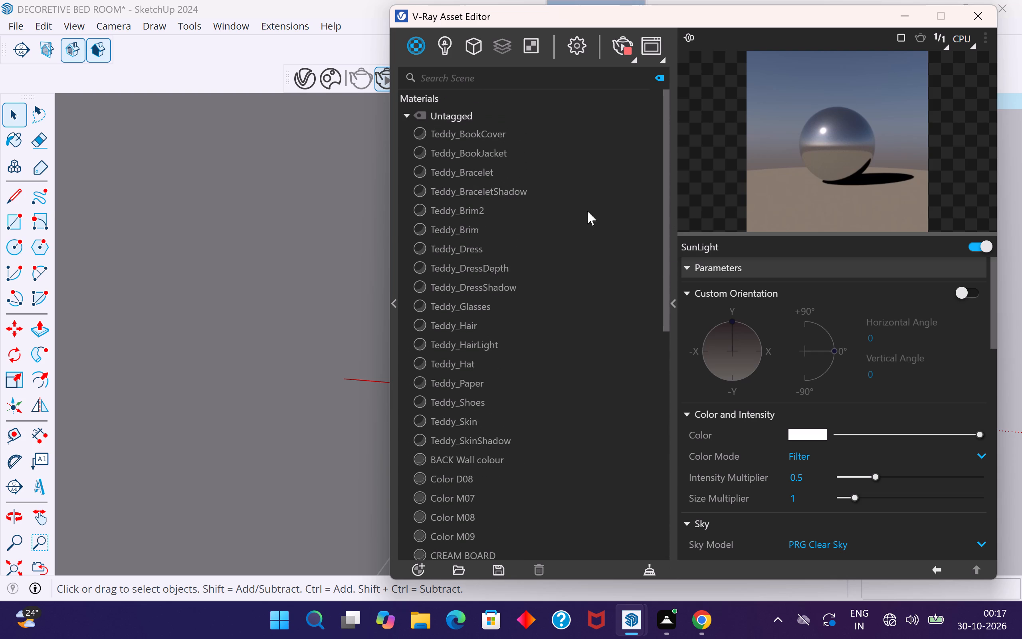
scroll(525, 520, down, 12)
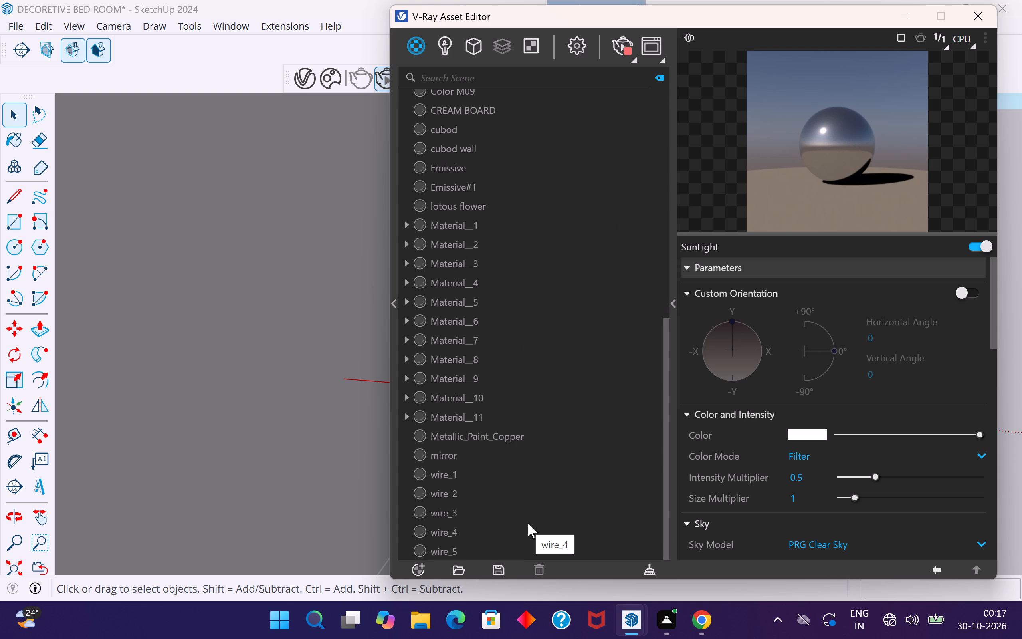
scroll(561, 421, up, 2)
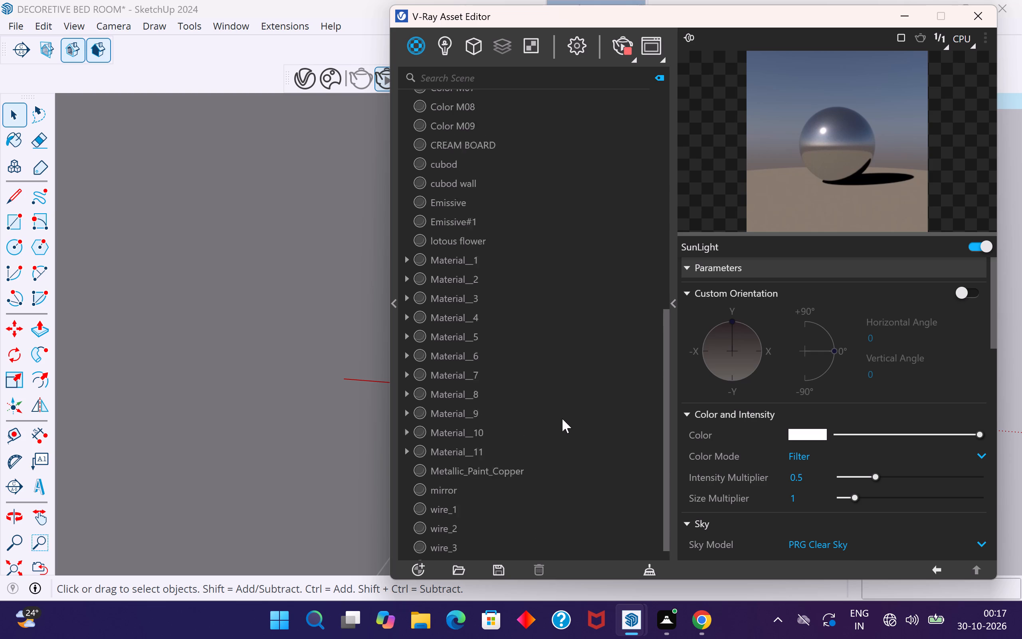
scroll(562, 419, up, 1)
click(462, 423)
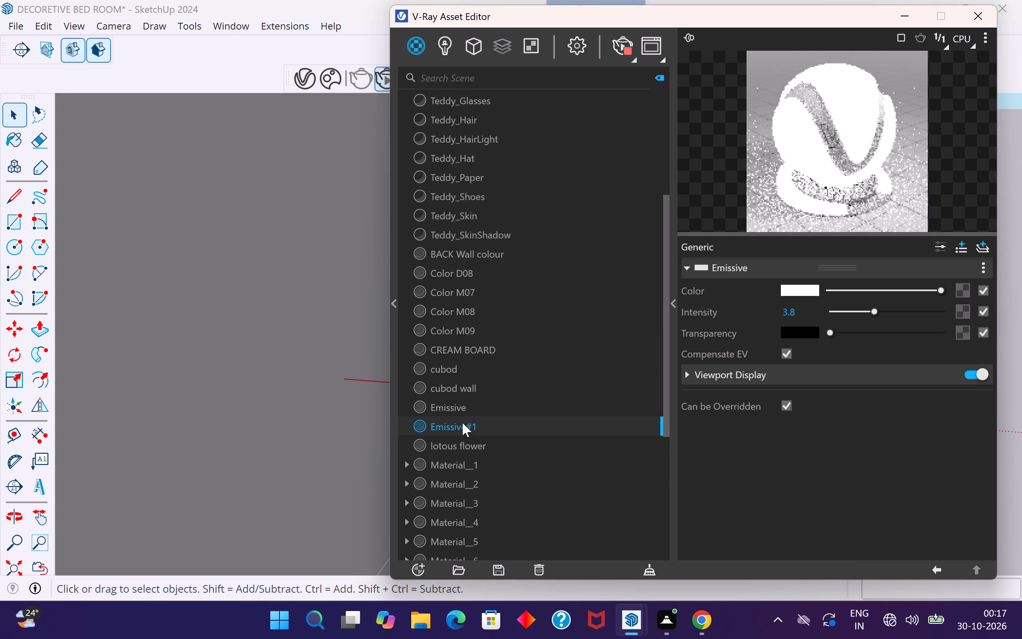
Reselect the lowest petal's rear strip on its outer side face and apply the Emissive#1 material to it.
click(283, 408)
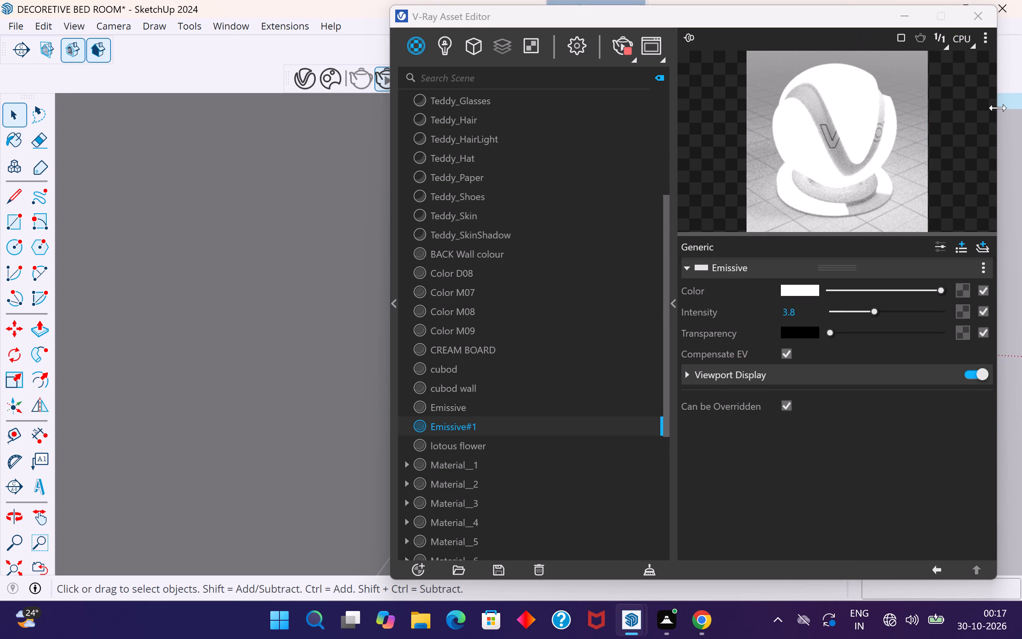
drag(998, 108, 941, 106)
drag(835, 22, 428, 120)
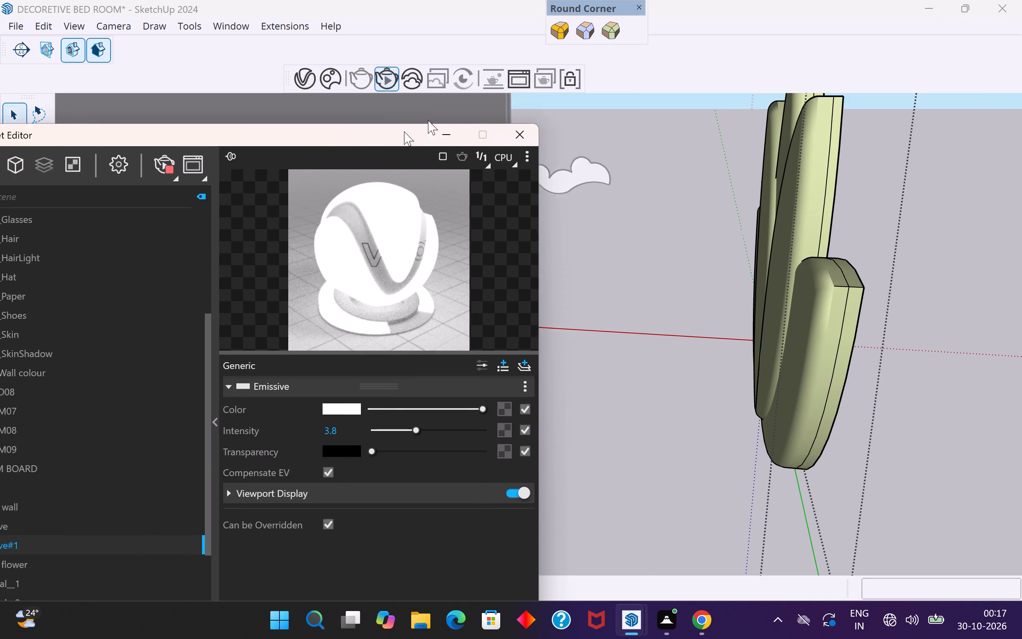
drag(428, 120, 567, 59)
click(764, 493)
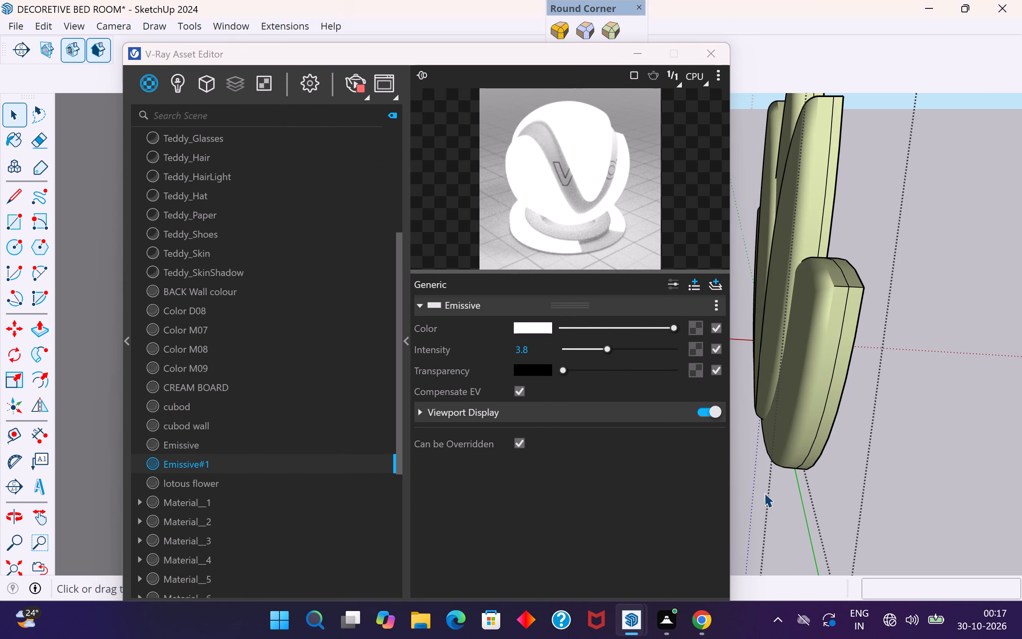
click(830, 412)
click(830, 399)
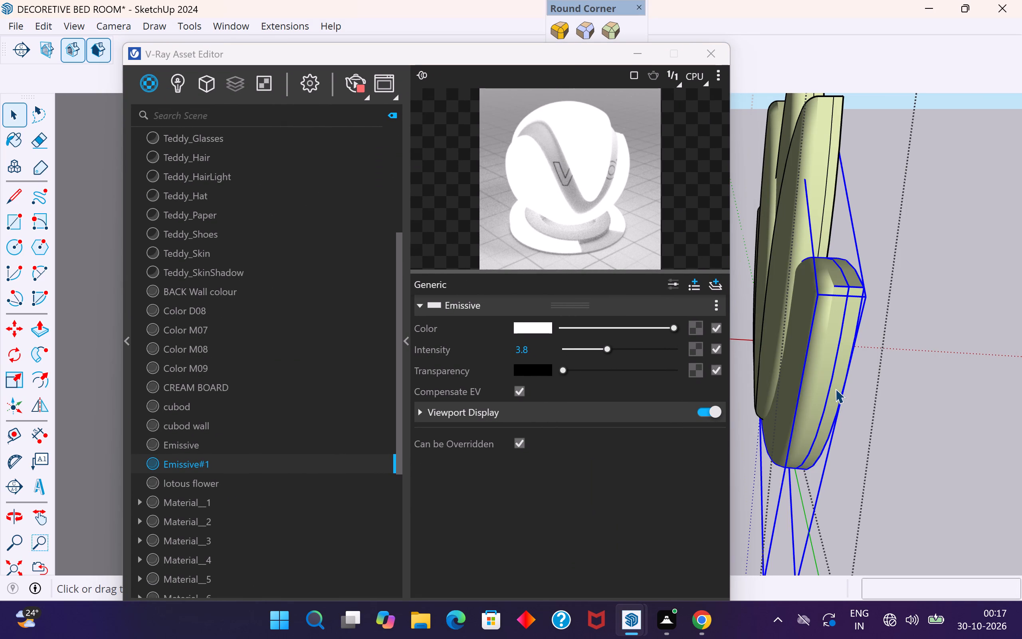
double_click(835, 389)
click(835, 378)
click(839, 376)
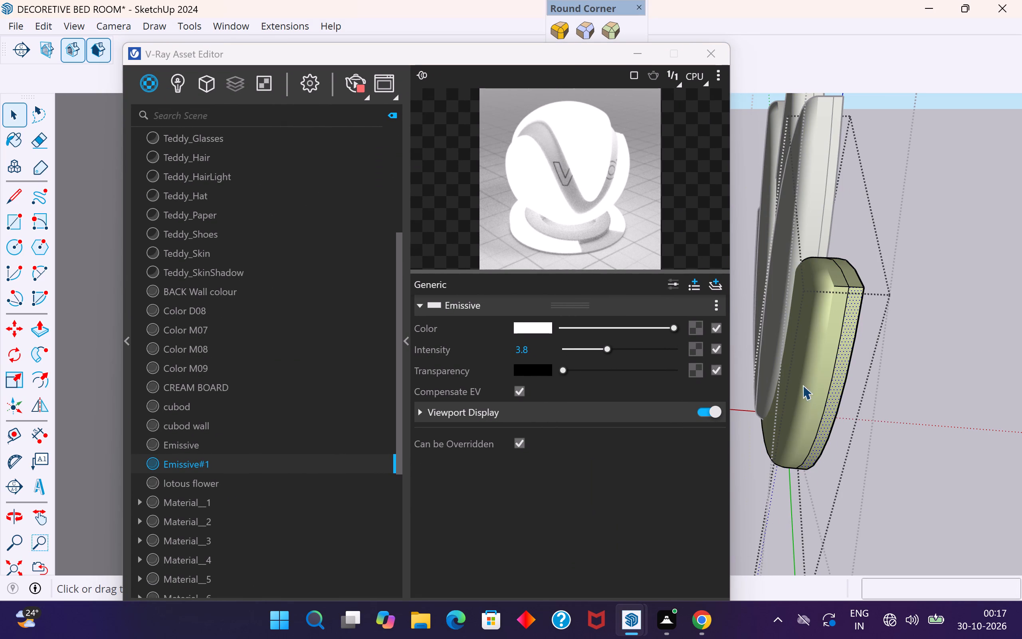
right_click(224, 464)
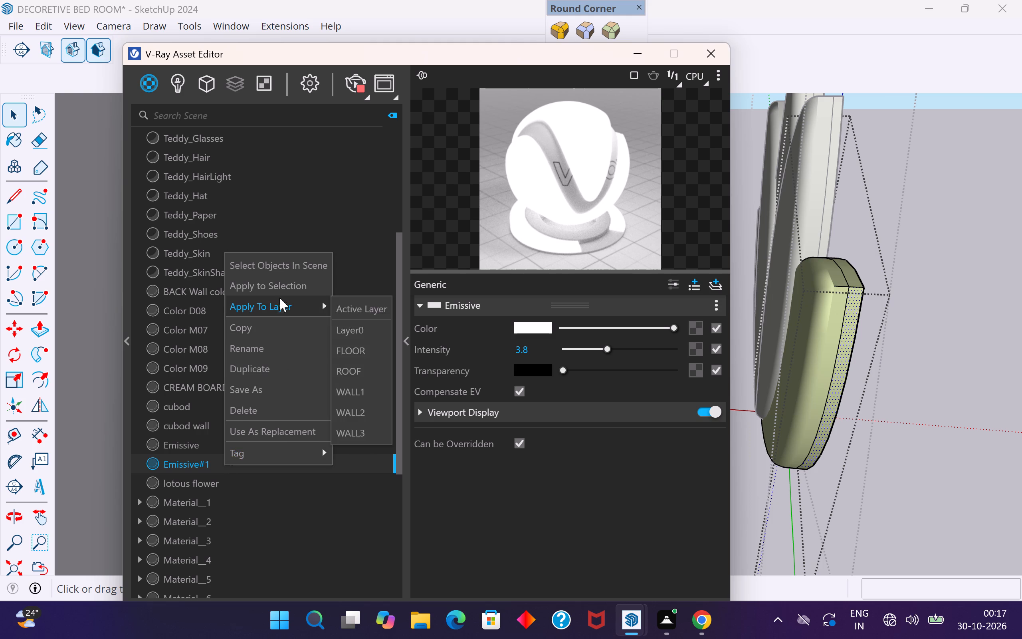
click(281, 288)
click(946, 424)
Apply Emissive#1 to the rear strip of the same lowest petal's adjoining upper side face.
middle_drag(917, 294, 909, 327)
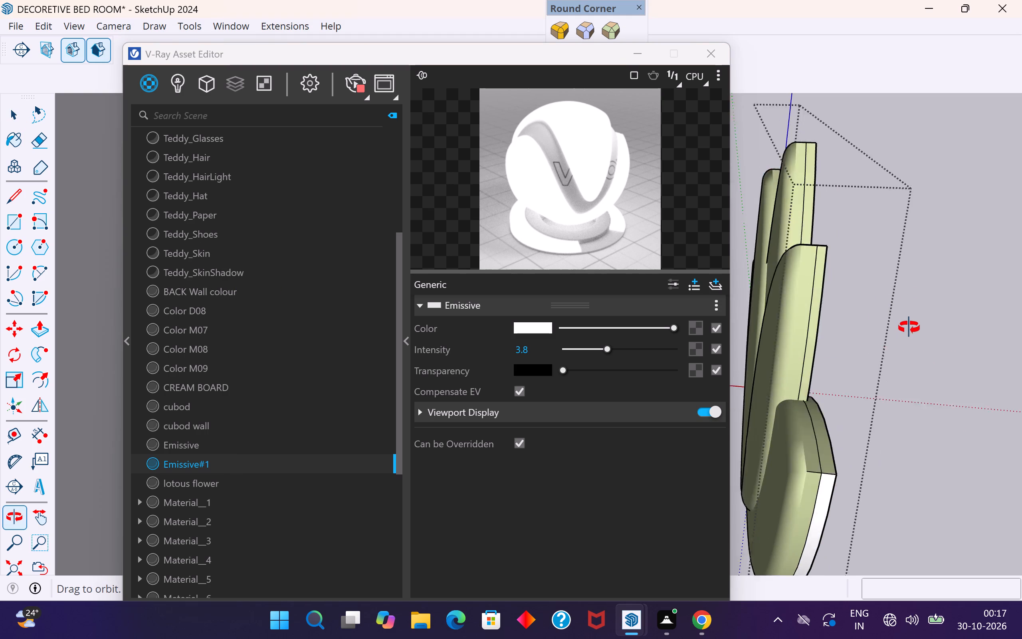
middle_drag(909, 327, 905, 318)
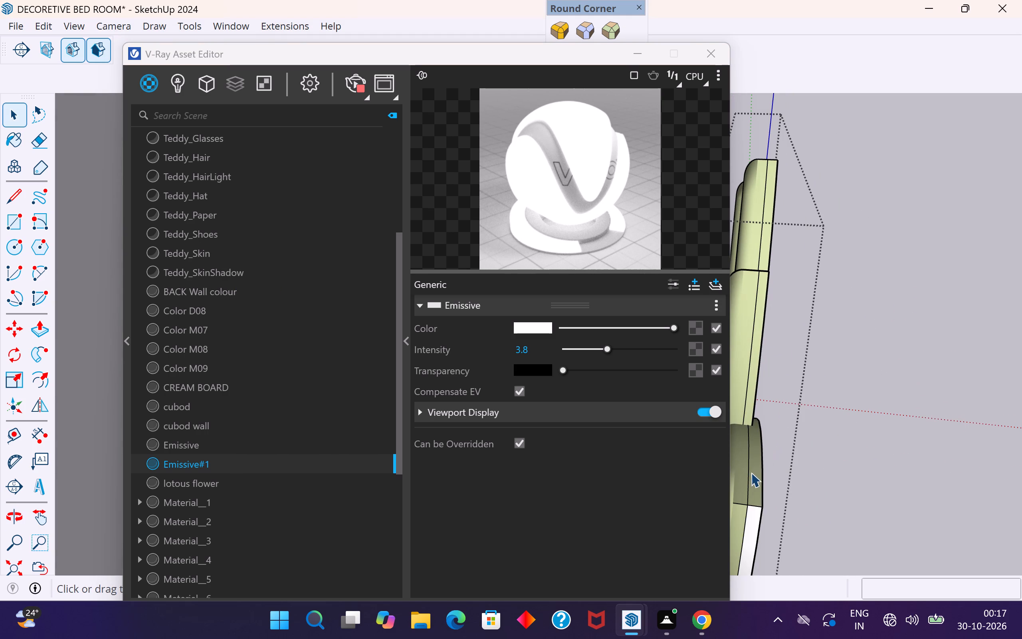
click(753, 473)
double_click(757, 476)
click(757, 476)
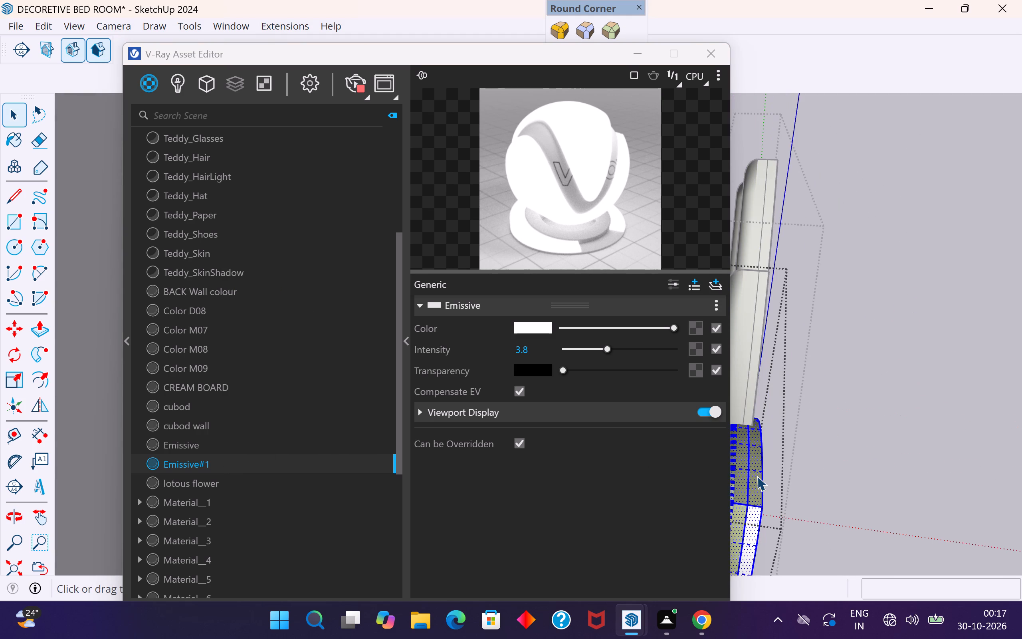
click(757, 476)
right_click(299, 468)
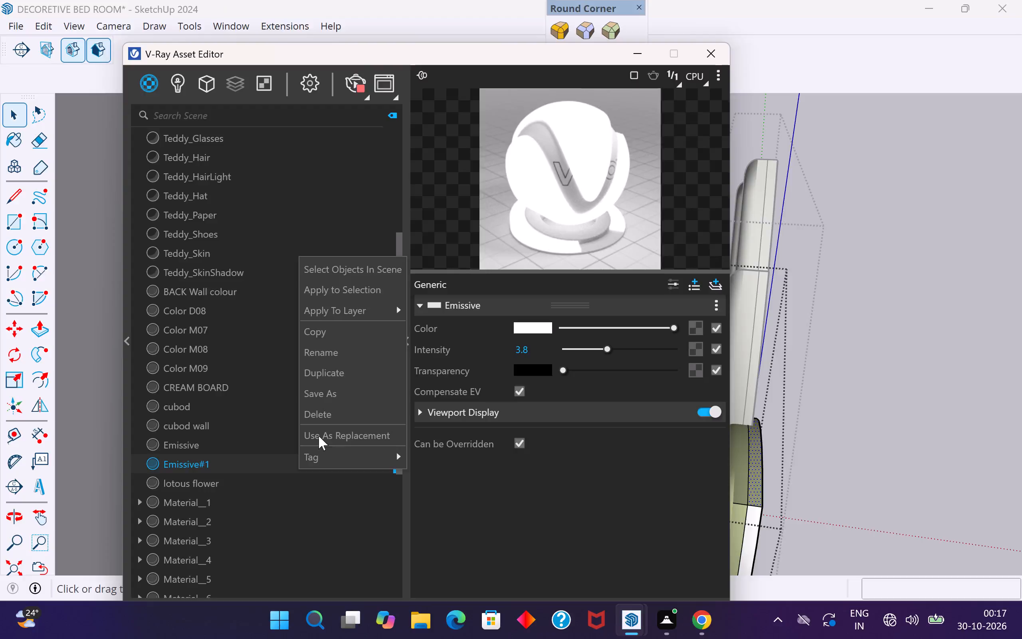
click(368, 292)
click(880, 401)
Apply Emissive#1 to the outer side rear strip of the petal just above the lowest one.
middle_drag(872, 405, 892, 415)
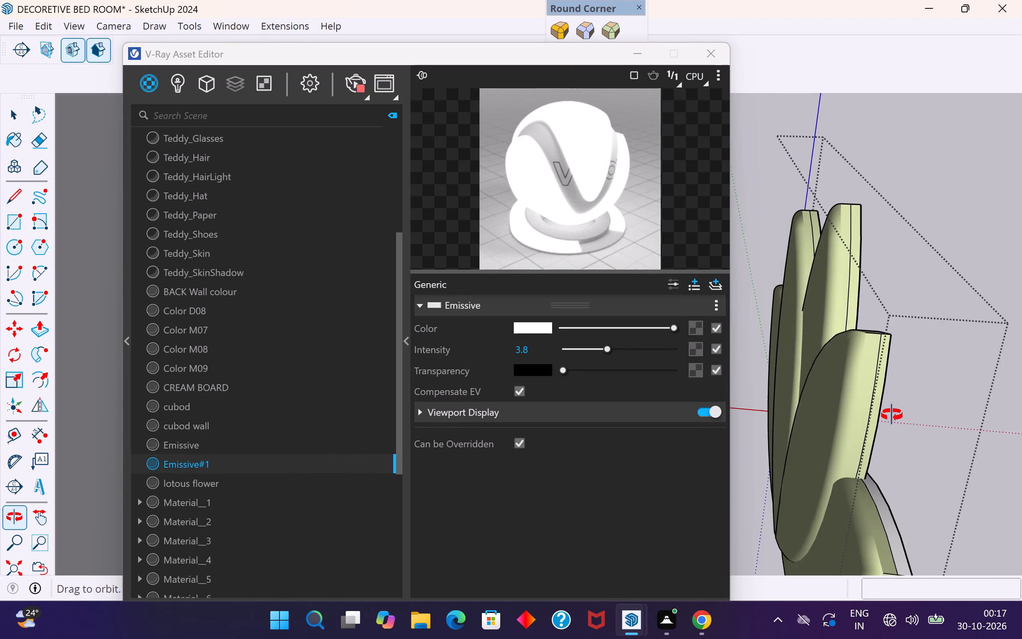
middle_drag(892, 415, 882, 416)
click(871, 374)
double_click(880, 384)
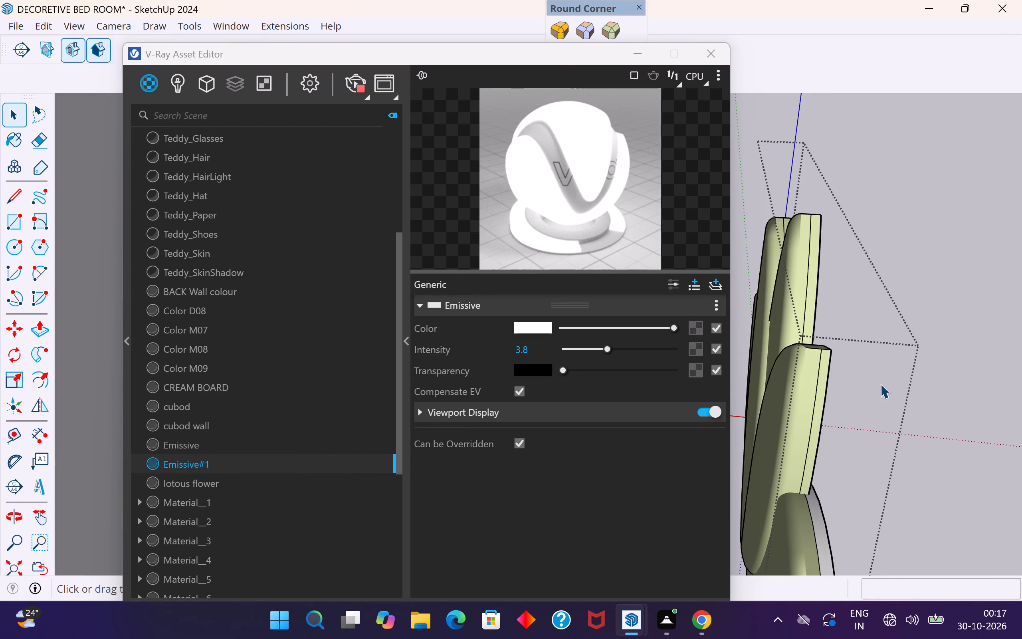
double_click(821, 387)
click(821, 387)
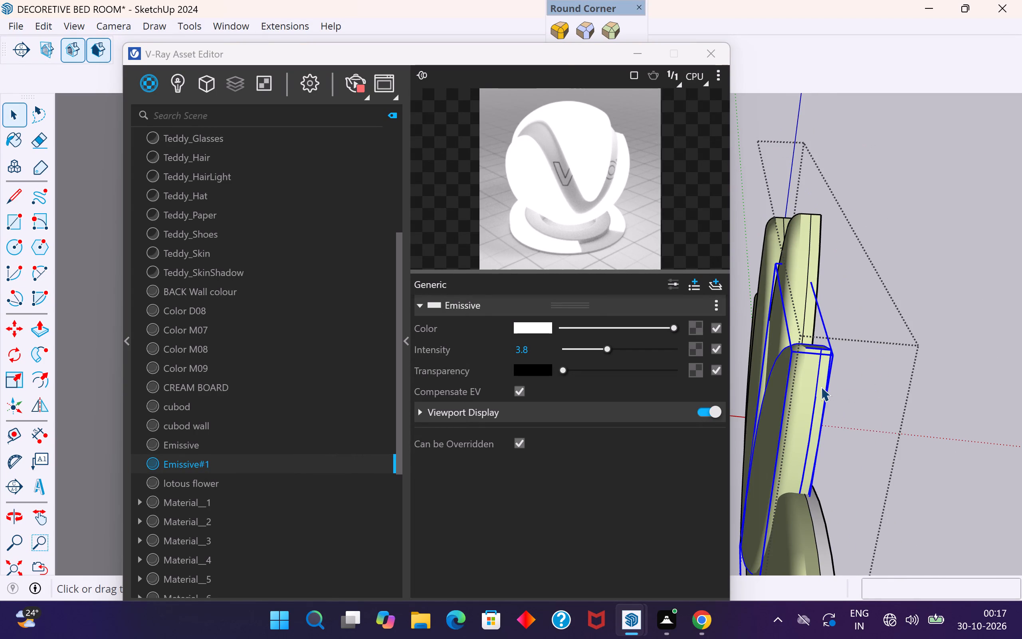
click(821, 387)
click(821, 384)
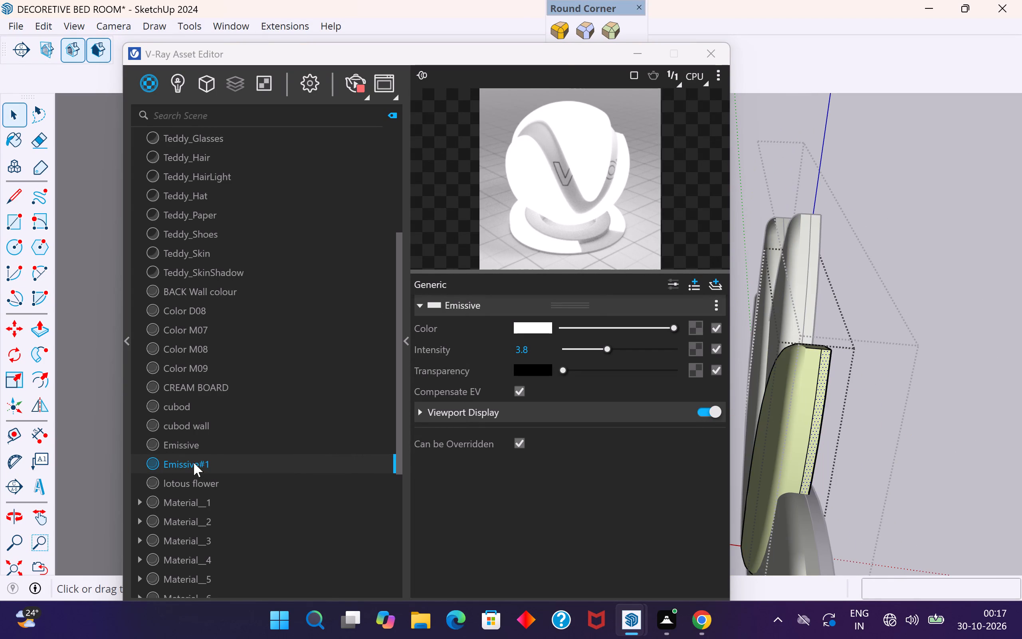
right_click(220, 463)
click(279, 290)
click(894, 375)
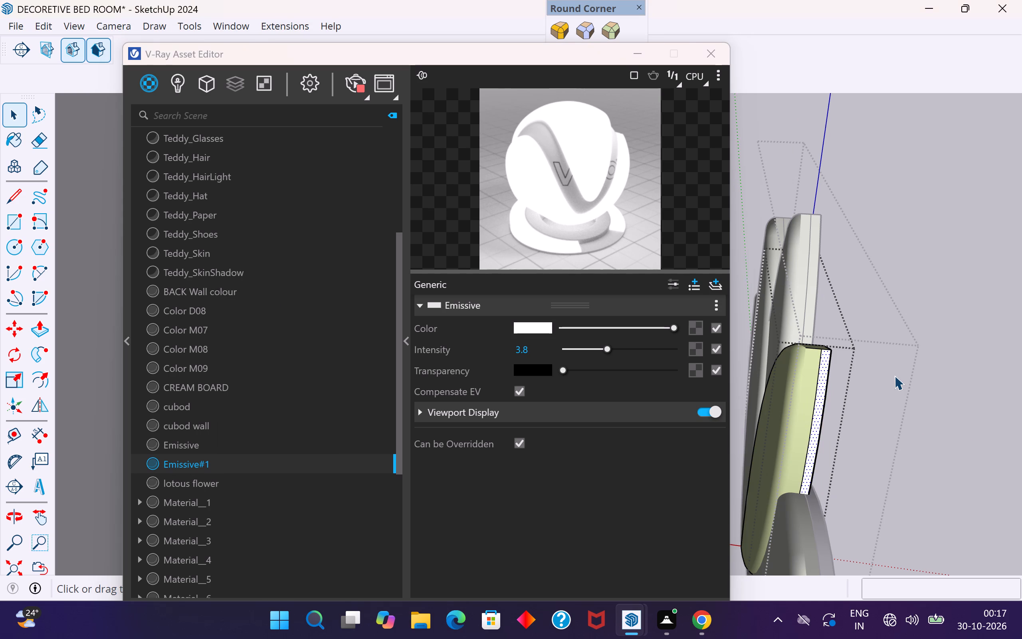
Examine the headboard from the front, above and opposite side to check which petals' rear strips have the emissive material.
middle_drag(883, 396, 885, 433)
scroll(863, 384, down, 6)
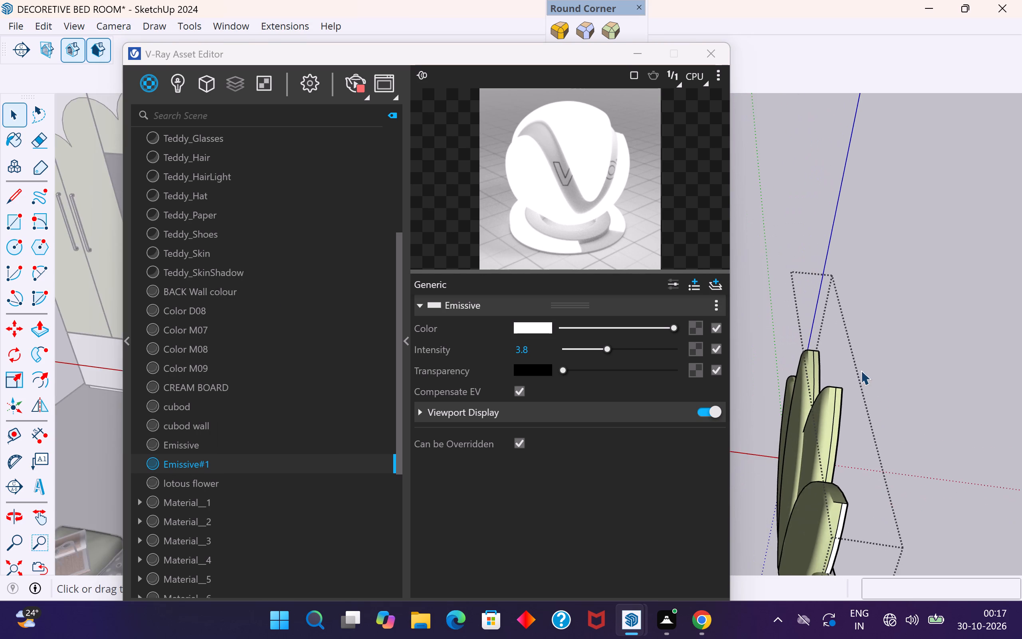
middle_drag(850, 477, 738, 476)
scroll(938, 420, down, 5)
middle_drag(946, 439, 885, 437)
scroll(921, 406, down, 3)
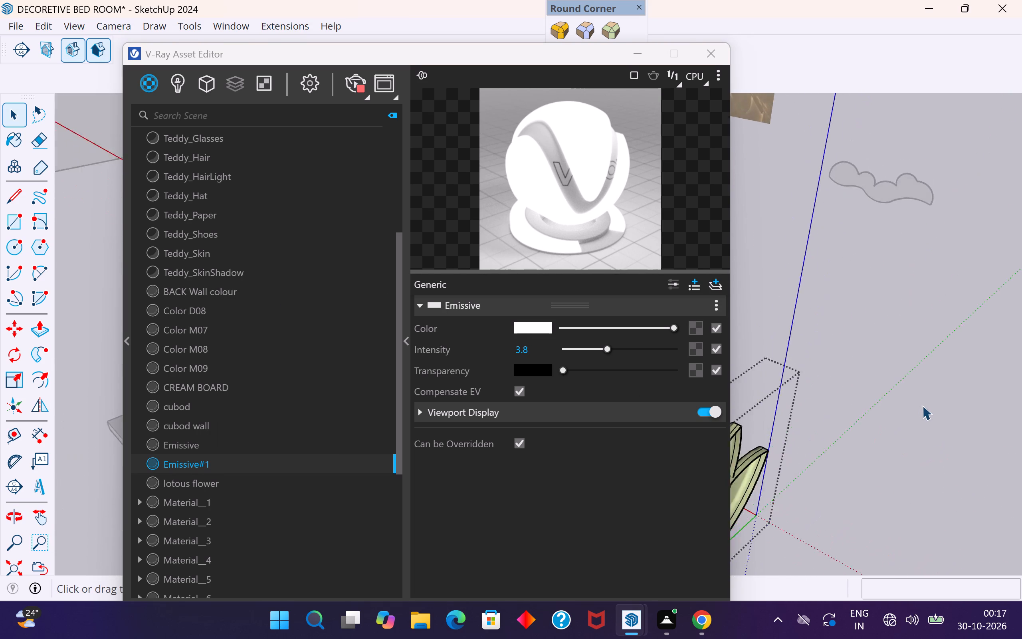
scroll(922, 405, down, 10)
middle_drag(894, 494, 880, 430)
scroll(883, 458, down, 5)
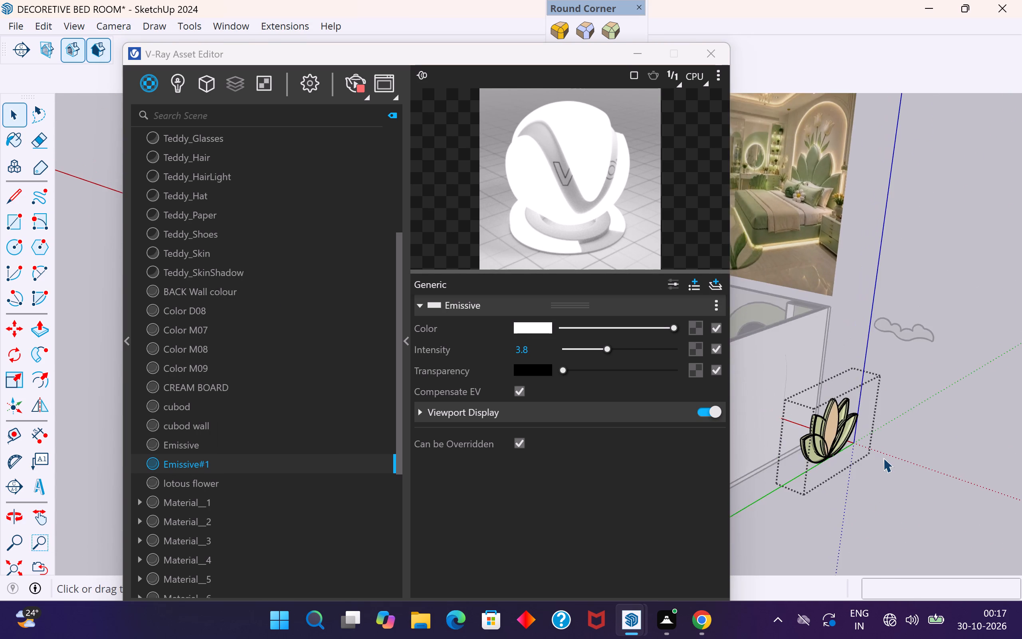
scroll(883, 458, down, 5)
middle_drag(883, 458, 721, 482)
scroll(895, 399, down, 7)
middle_drag(959, 441, 783, 560)
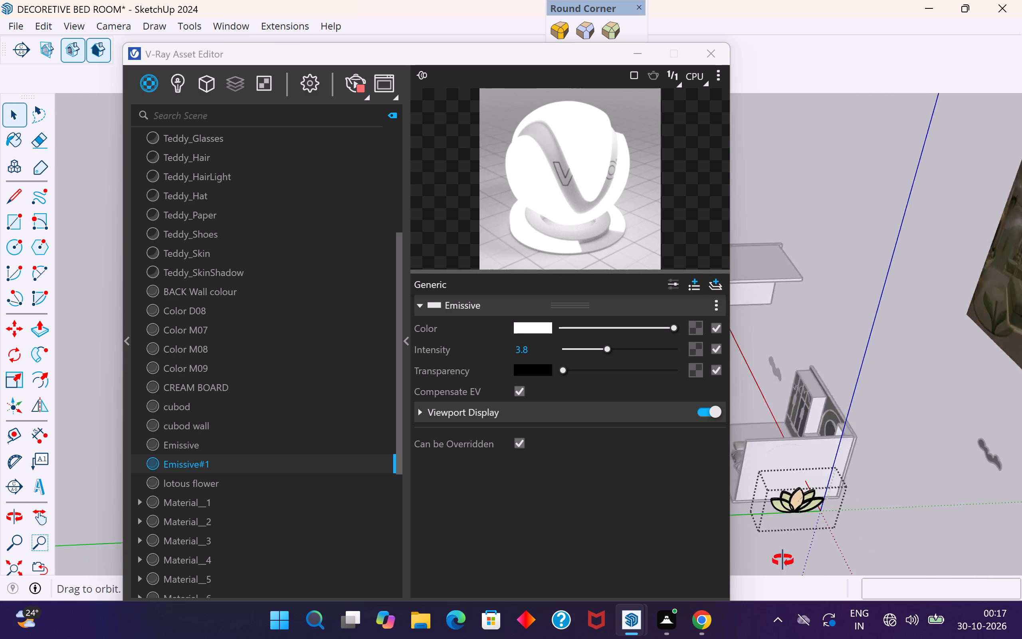
middle_drag(783, 560, 759, 546)
scroll(903, 351, down, 6)
scroll(900, 384, down, 7)
scroll(842, 544, up, 3)
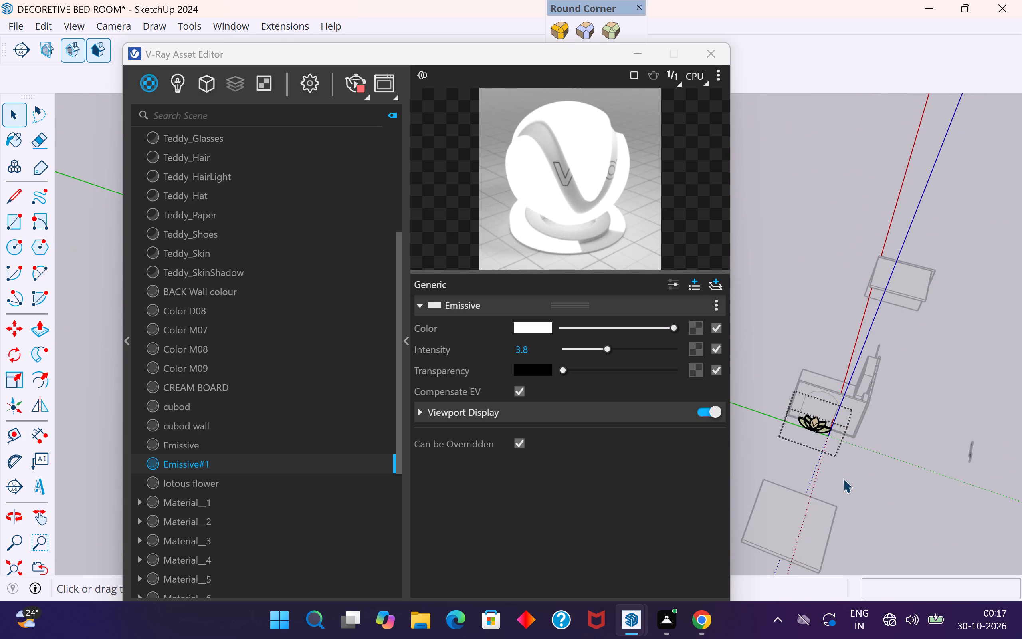
scroll(843, 478, up, 20)
scroll(843, 478, up, 13)
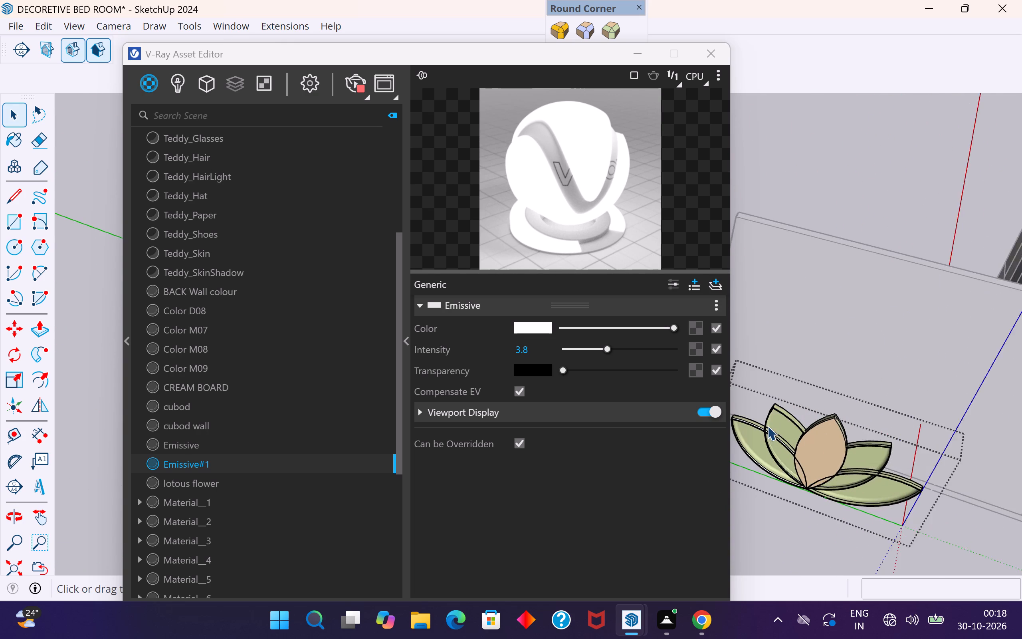
scroll(767, 426, up, 16)
scroll(807, 392, up, 3)
middle_drag(820, 395, 909, 414)
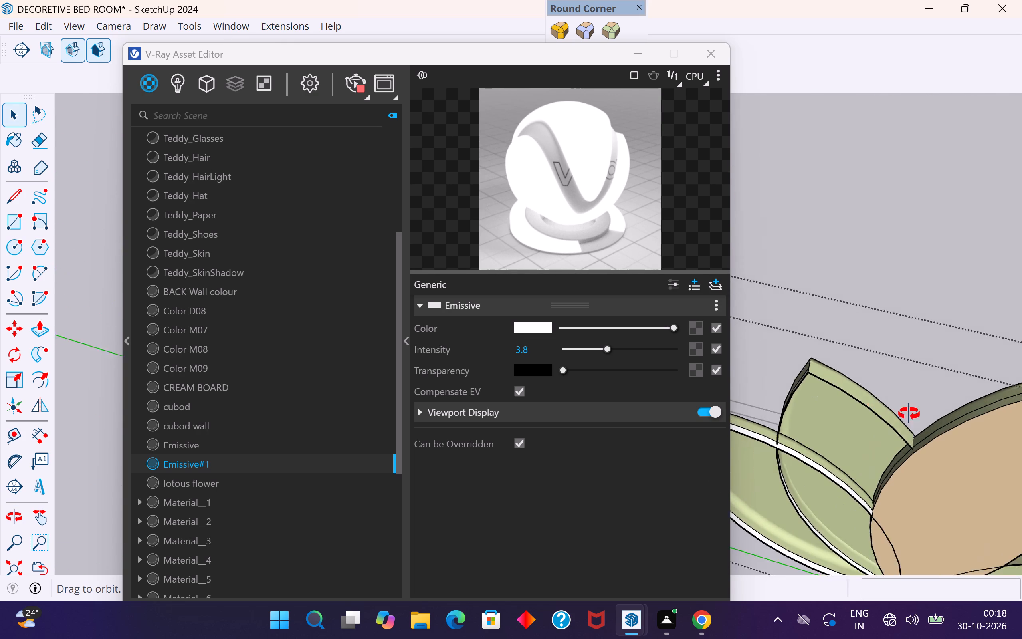
middle_drag(909, 414, 845, 473)
scroll(880, 549, up, 1)
scroll(820, 467, up, 6)
middle_drag(809, 460, 967, 460)
scroll(901, 424, down, 5)
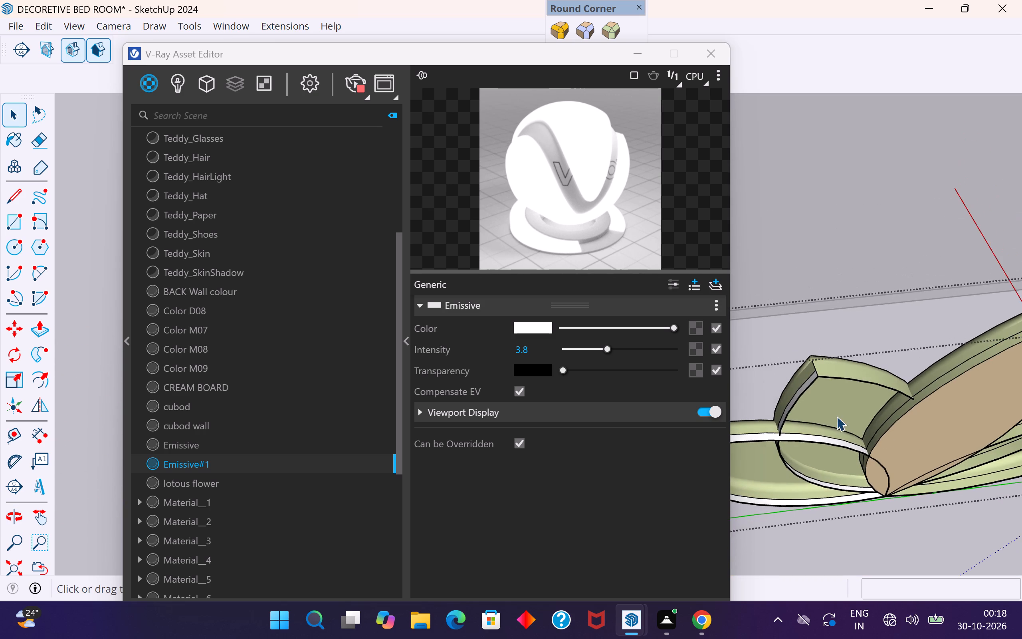
Copy the rear edge curve of the petal above the lowest one about 13/16" inward across its upper side face.
middle_drag(772, 377, 945, 354)
scroll(744, 544, down, 5)
scroll(857, 307, up, 7)
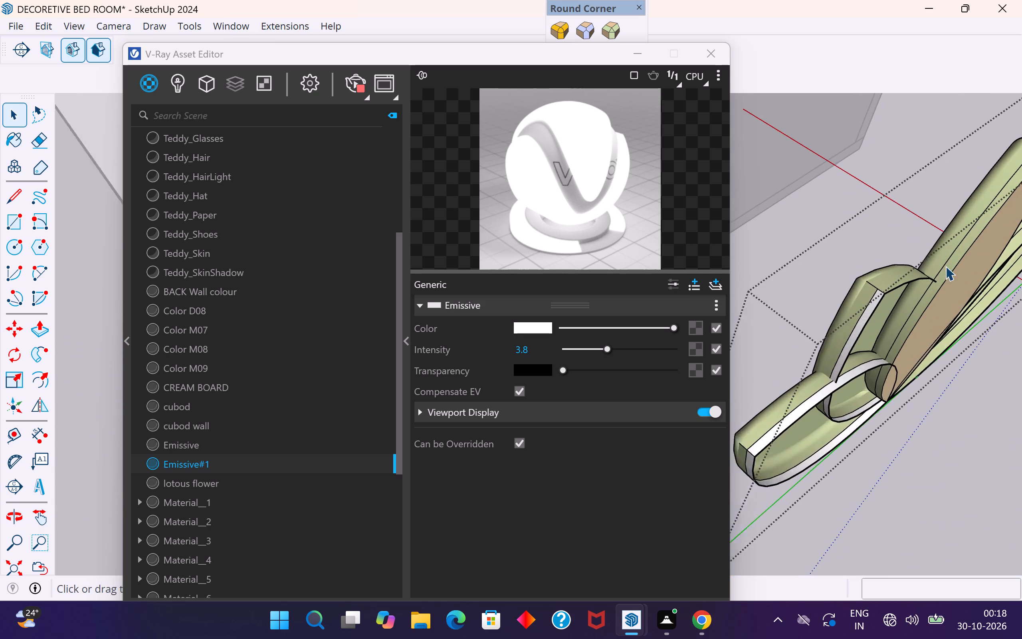
scroll(945, 266, up, 10)
scroll(844, 302, up, 1)
click(839, 306)
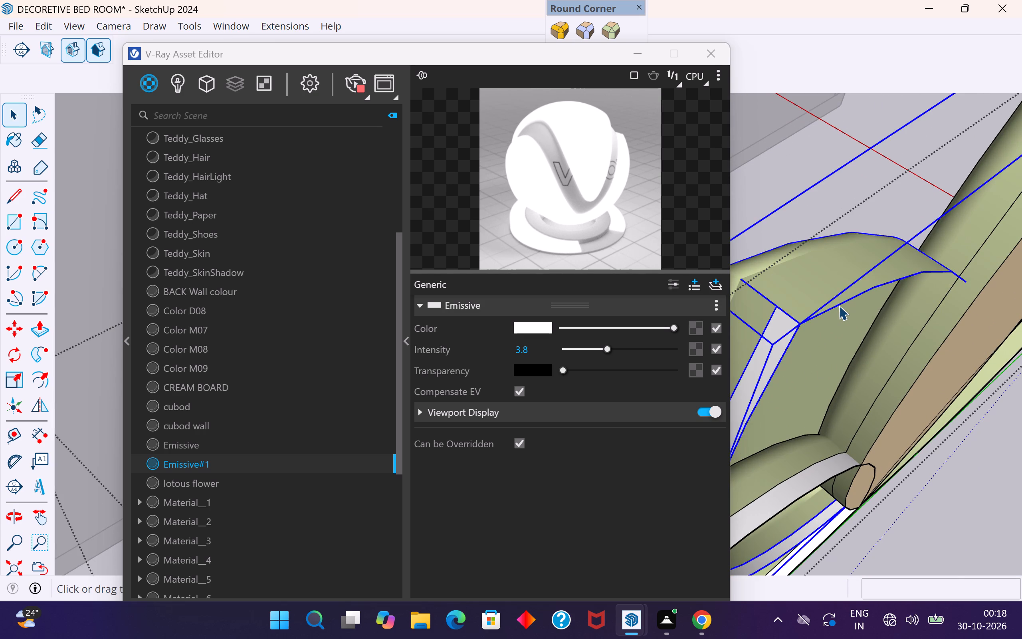
double_click(839, 306)
click(839, 306)
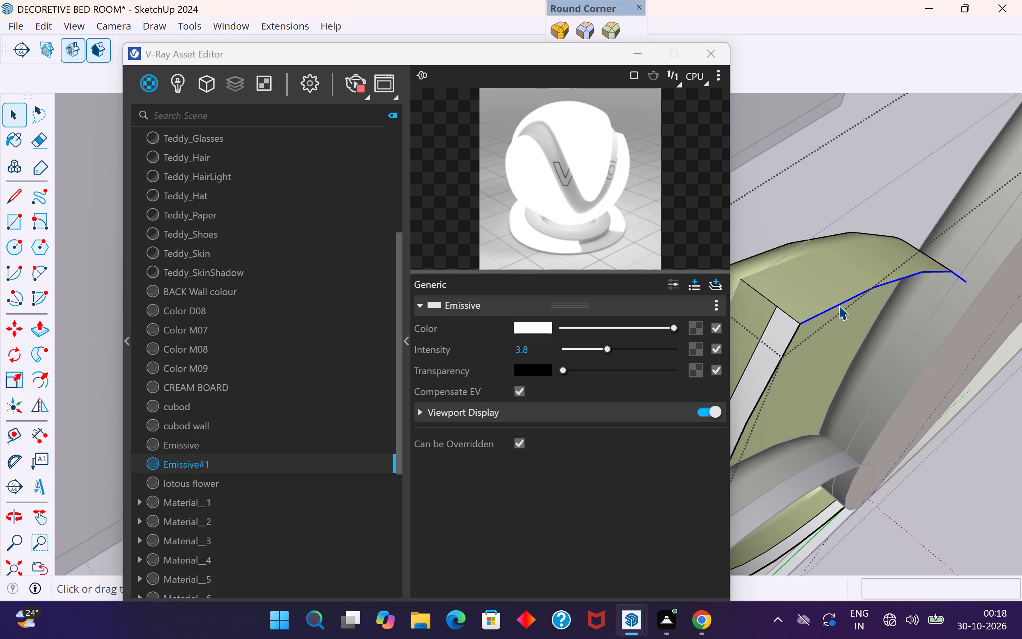
key(m)
click(793, 323)
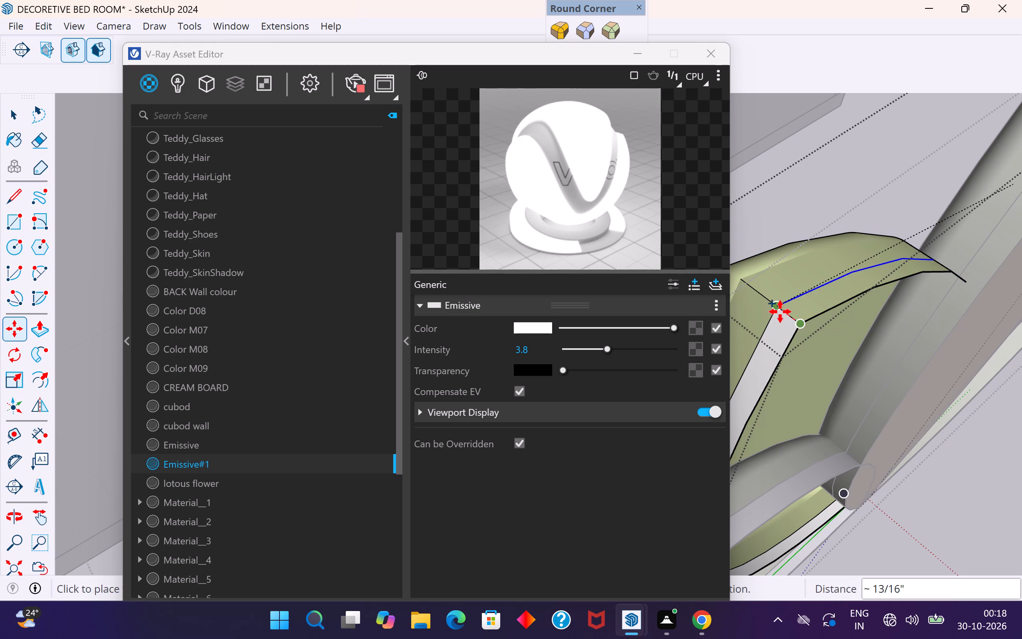
click(779, 311)
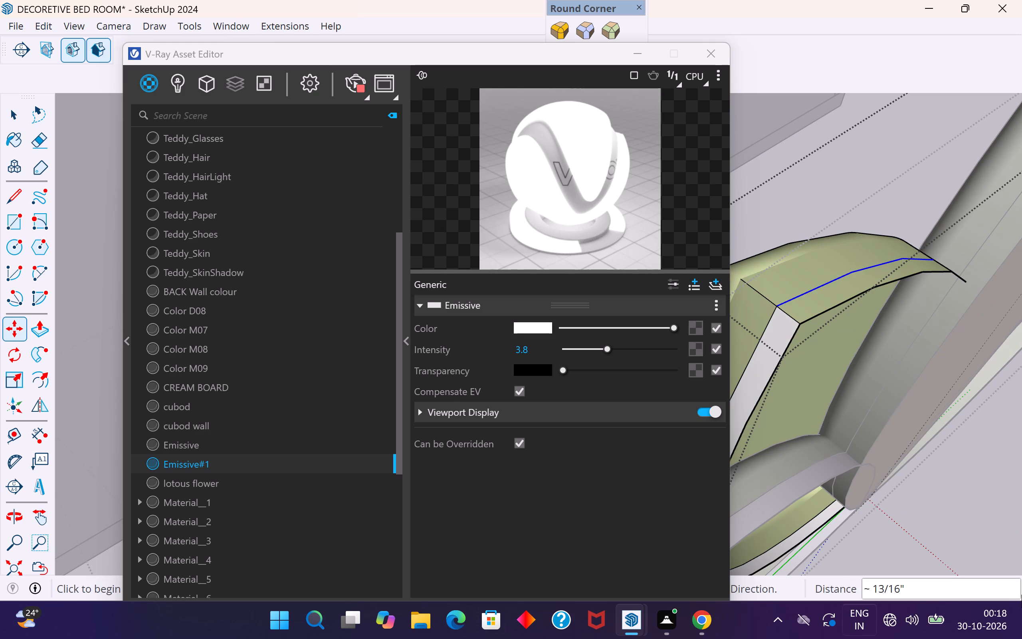
click(11, 117)
click(84, 196)
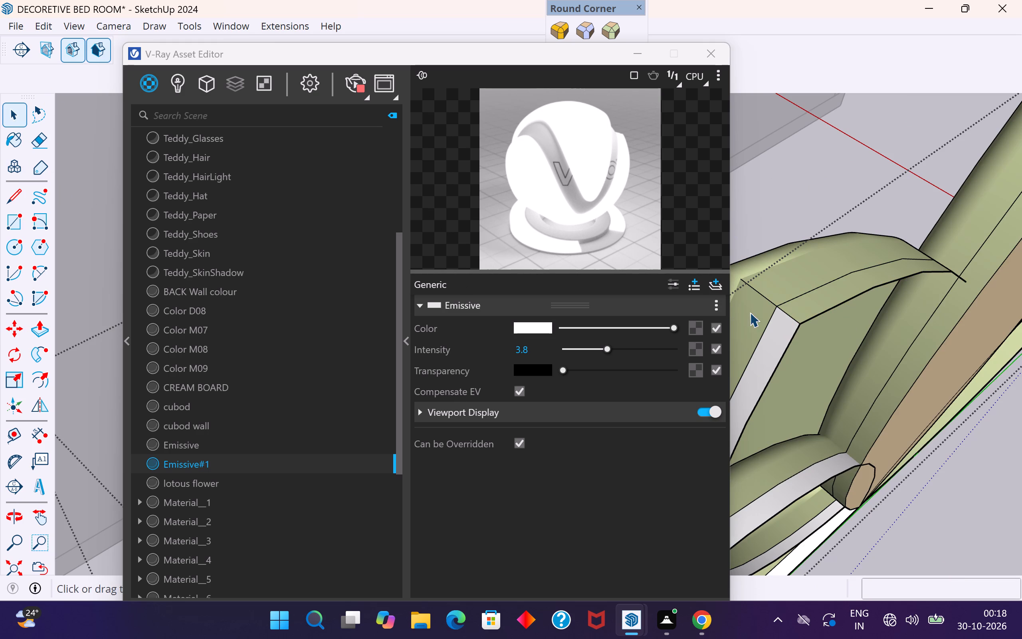
Apply Emissive#1 to the new rear strip on that petal's upper side face and leave the petal's group.
double_click(842, 289)
double_click(842, 289)
click(850, 286)
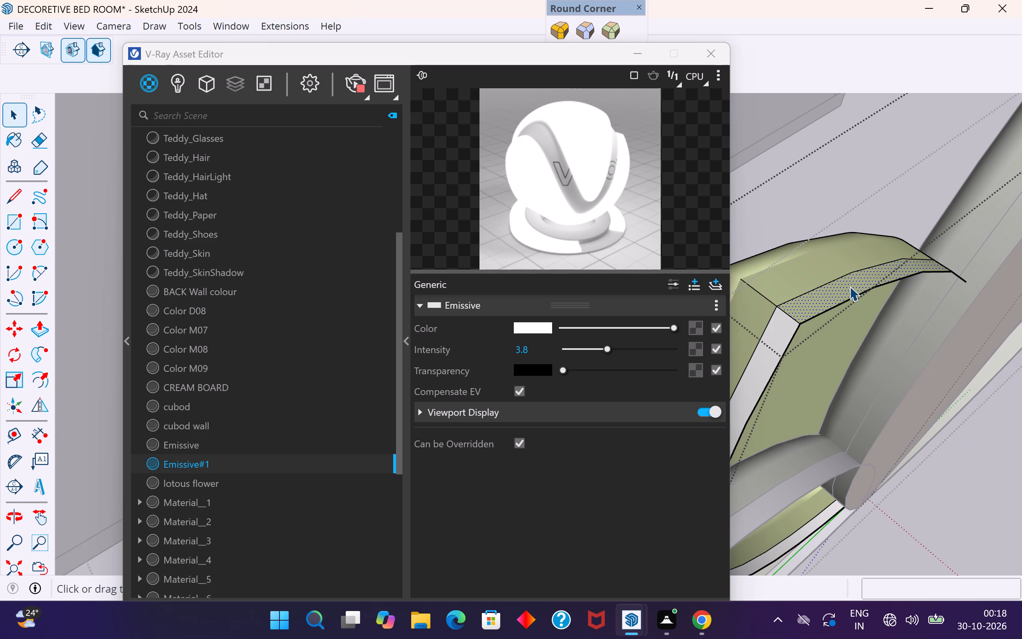
right_click(255, 464)
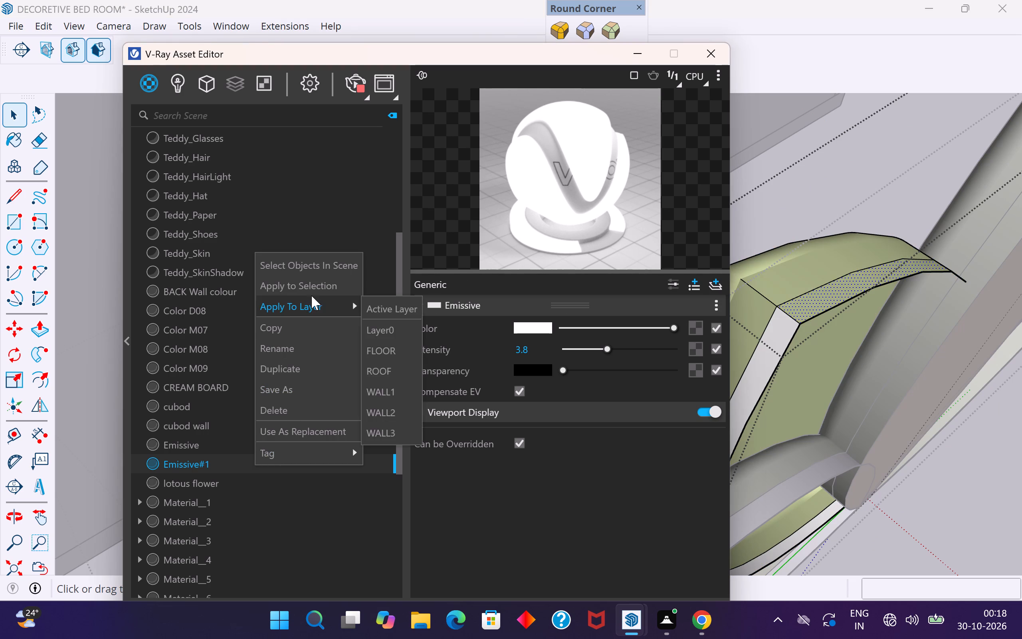
click(311, 290)
click(894, 164)
scroll(645, 264, down, 7)
scroll(862, 158, down, 3)
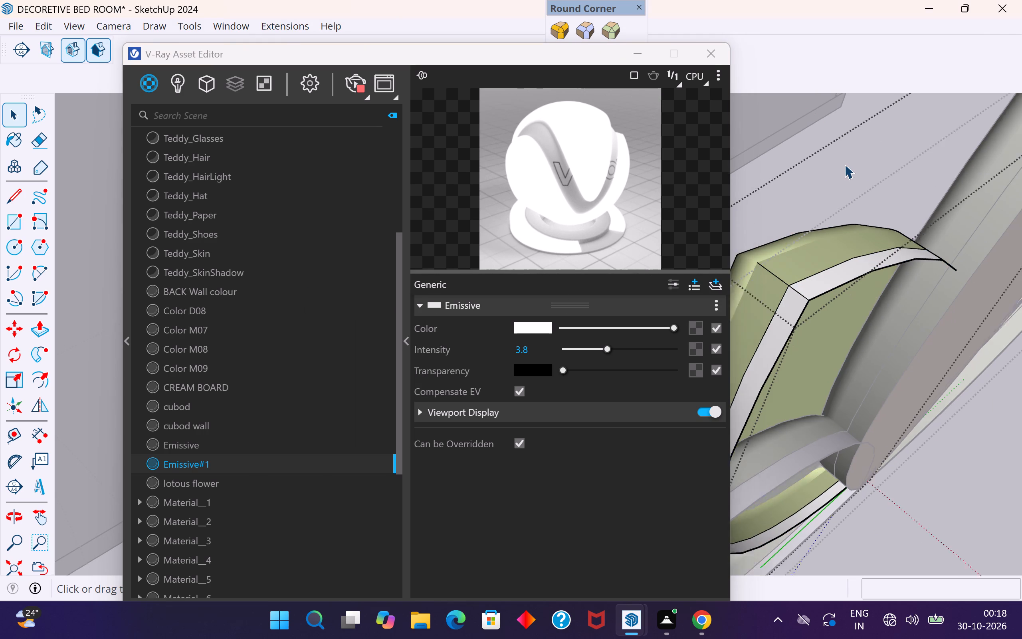
scroll(844, 164, down, 7)
click(920, 415)
scroll(721, 310, down, 7)
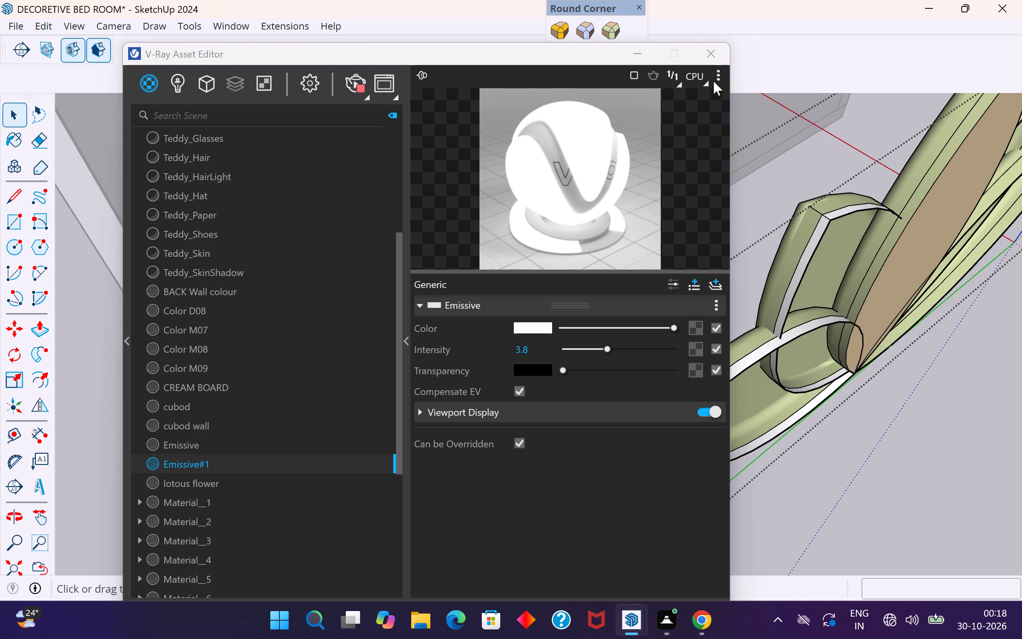
Move the V-Ray Asset Editor aside to uncover more of the headboard and exit group editing.
drag(732, 160, 676, 163)
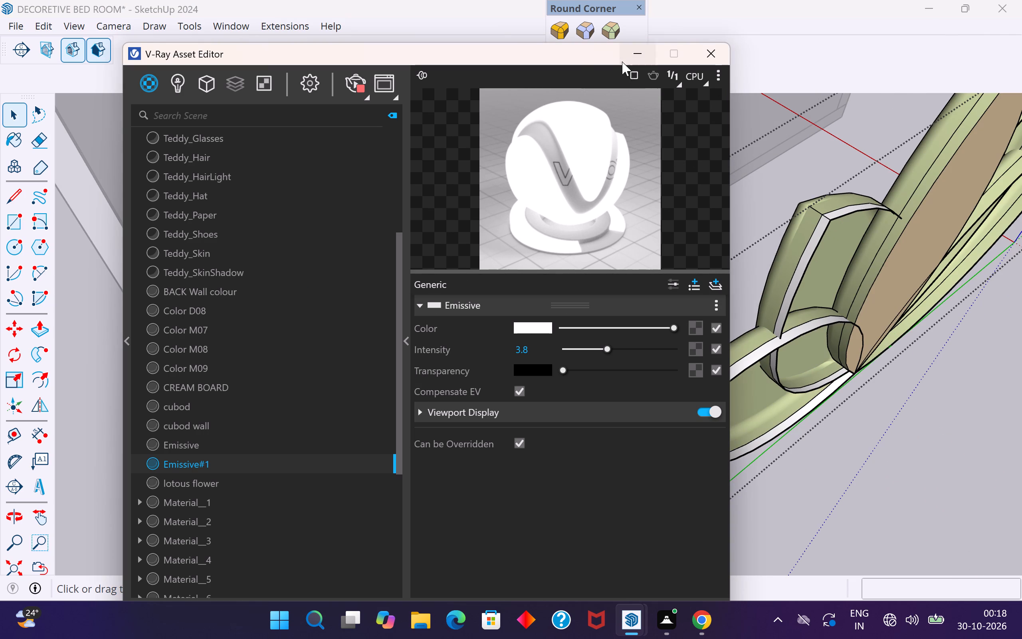
drag(620, 60, 471, 81)
drag(538, 58, 394, 76)
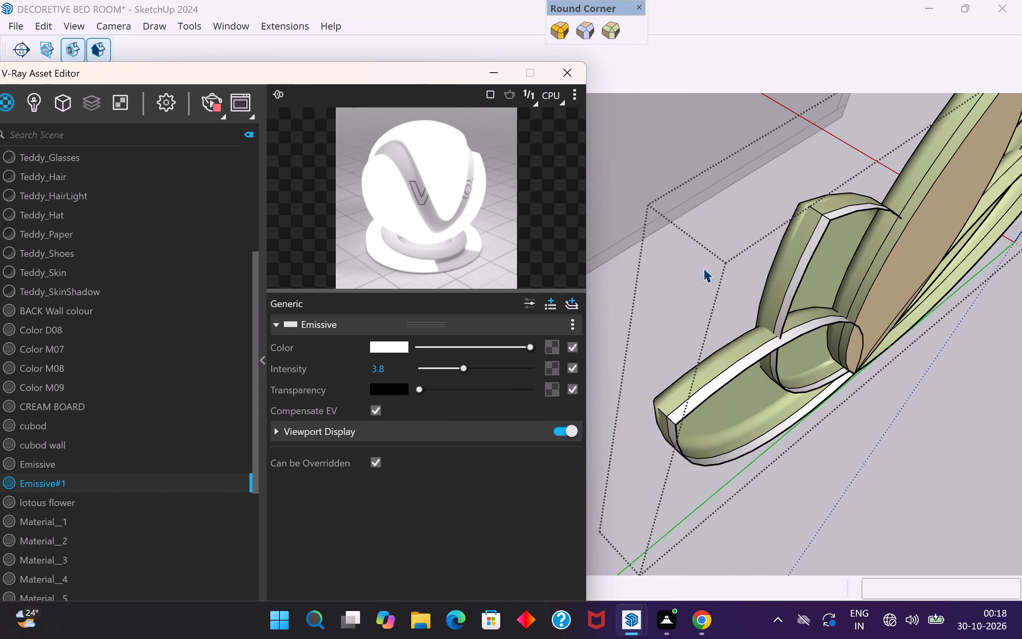
click(705, 281)
scroll(667, 292, down, 2)
click(667, 292)
click(826, 490)
click(789, 475)
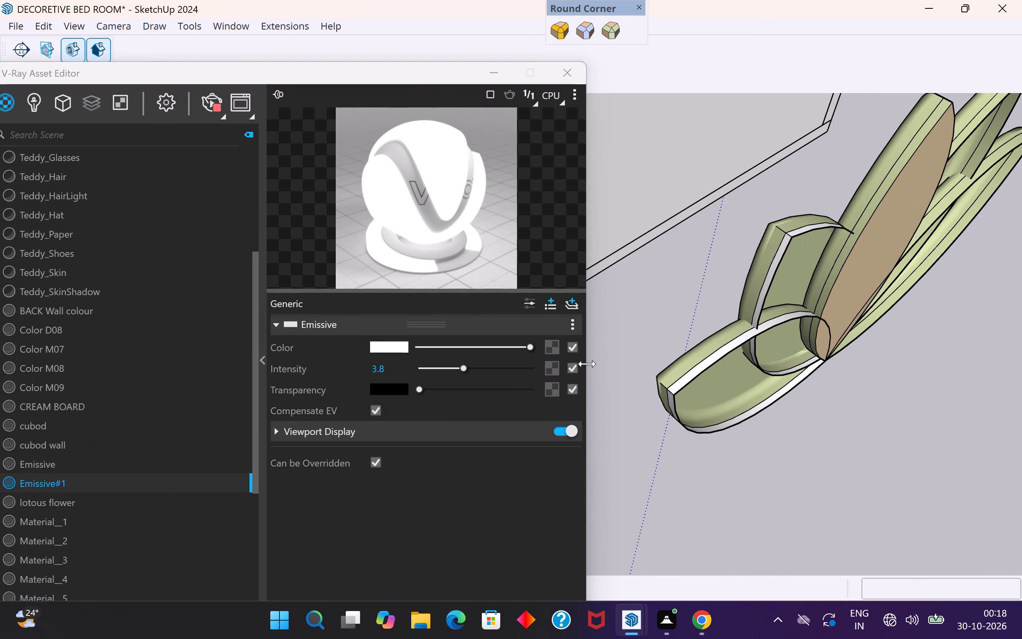
Apply Emissive#1 to the rear strip along the near side of the headboard's central petal.
scroll(586, 364, down, 5)
scroll(553, 400, down, 5)
scroll(747, 474, down, 6)
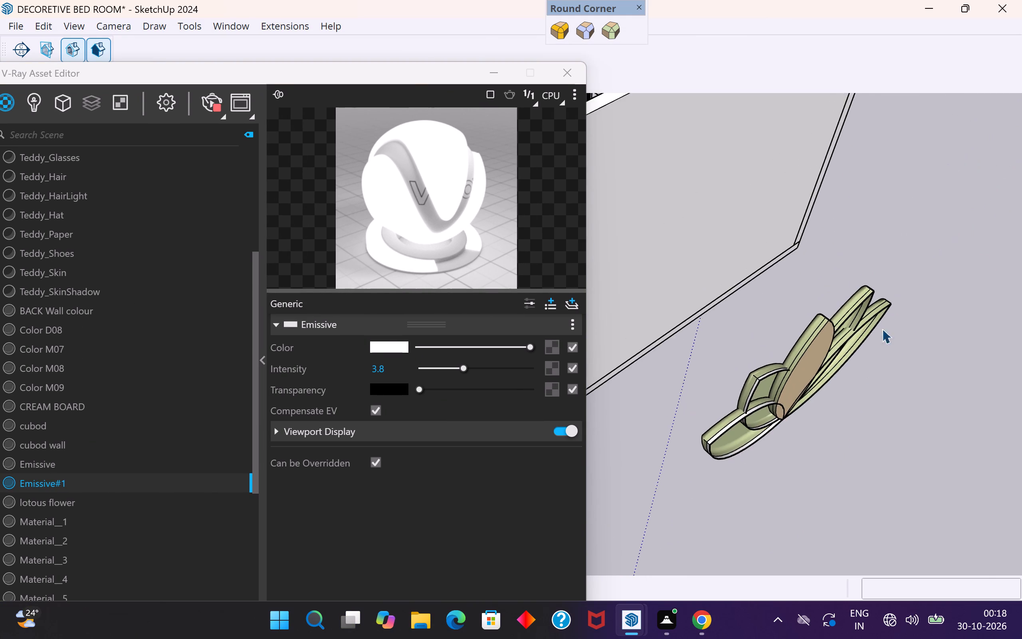
scroll(931, 251, up, 4)
scroll(853, 324, down, 4)
scroll(757, 414, up, 11)
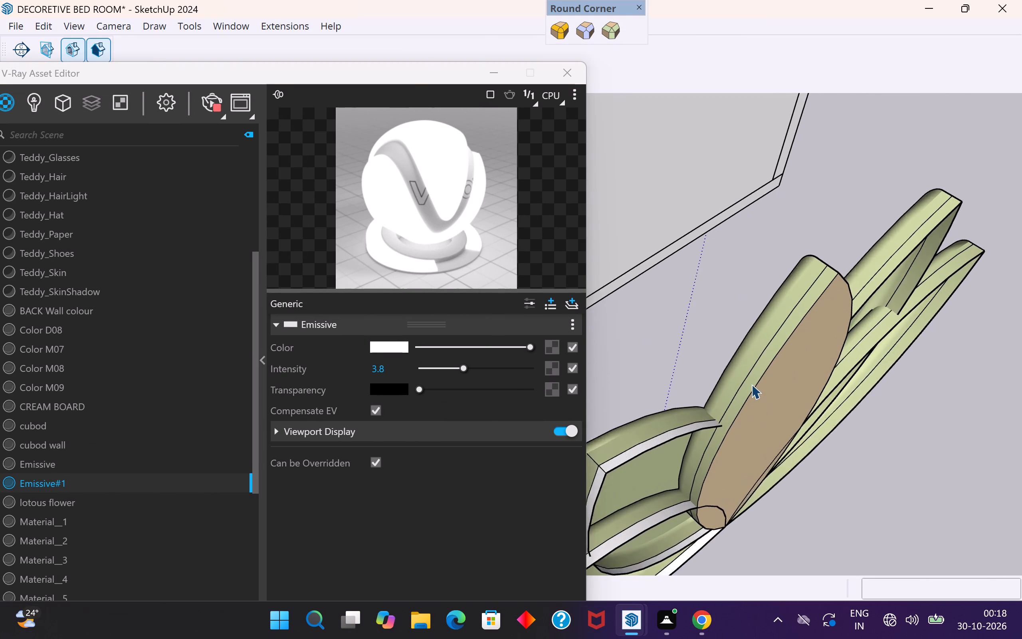
scroll(751, 384, up, 1)
double_click(761, 370)
double_click(764, 361)
click(764, 361)
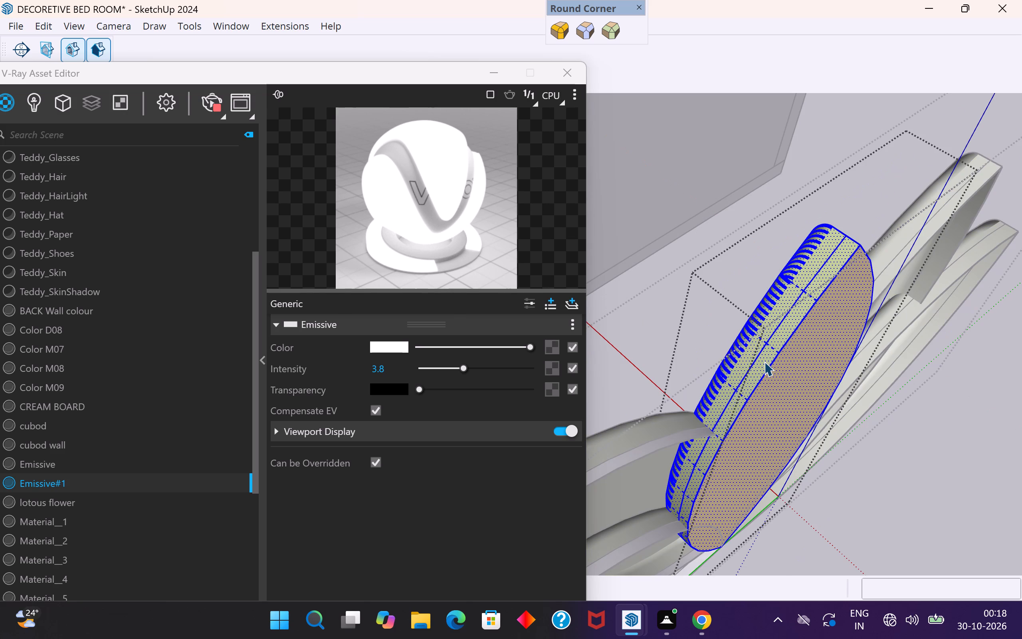
click(766, 359)
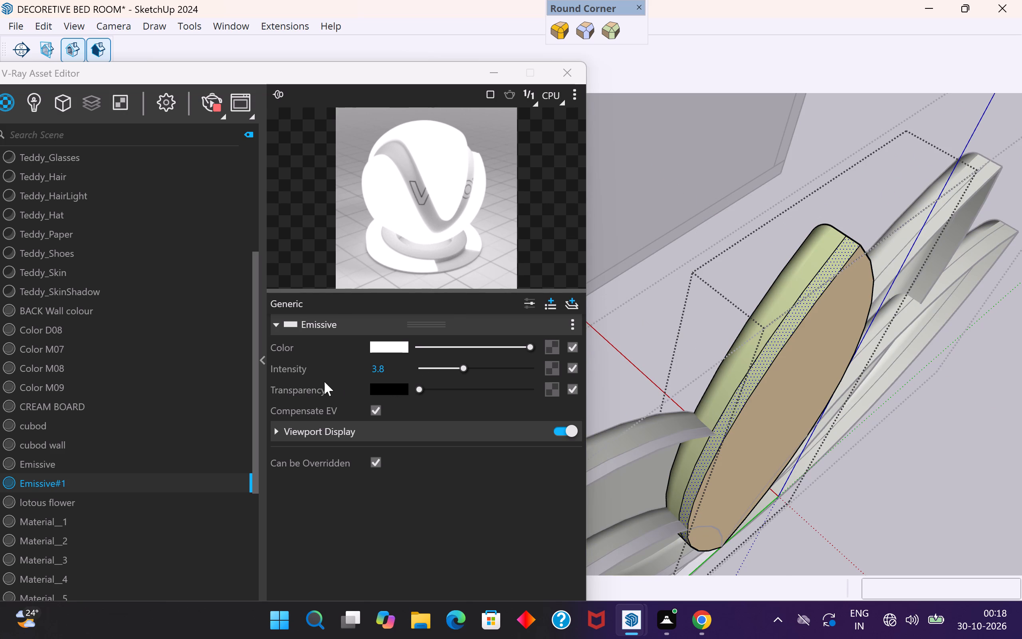
right_click(72, 479)
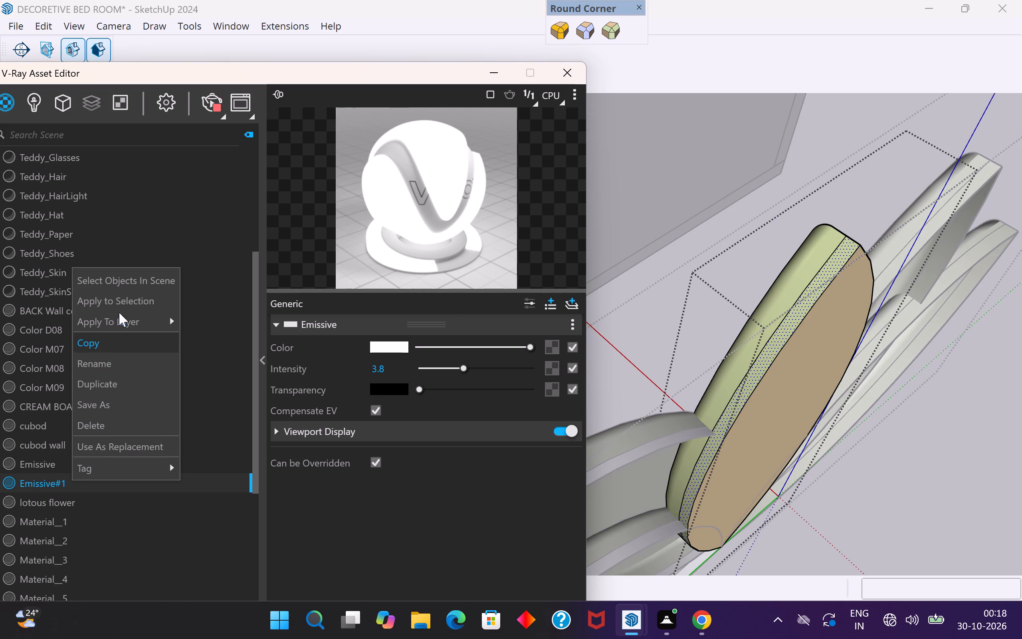
click(122, 302)
click(728, 274)
Apply Emissive#1 to the rear strip along the opposite side of the central petal and leave its group.
scroll(845, 323, down, 5)
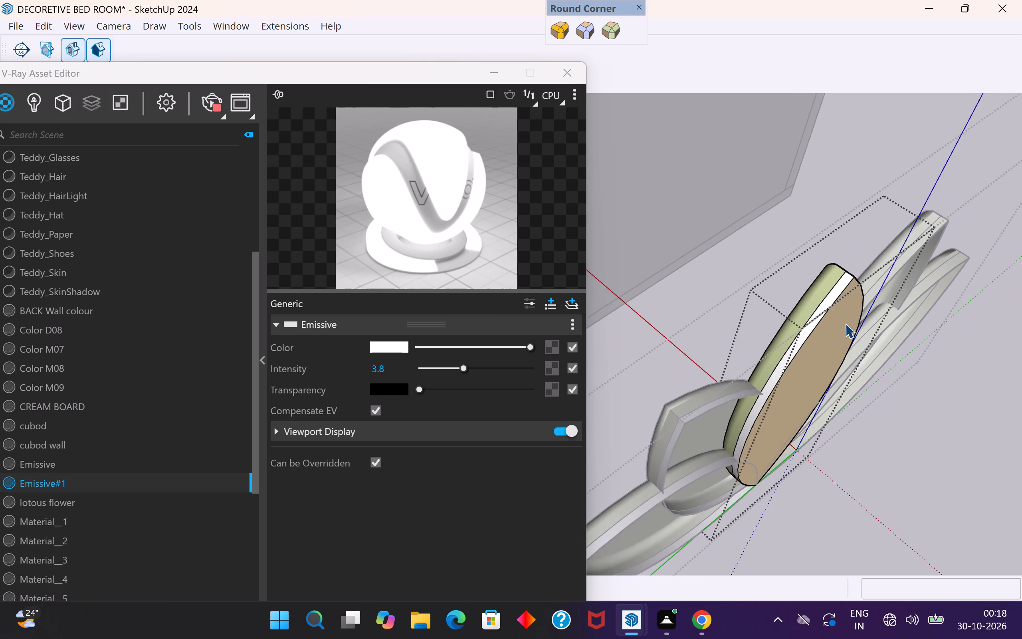
middle_drag(848, 389, 596, 450)
scroll(912, 356, down, 13)
scroll(849, 426, up, 1)
middle_drag(820, 444, 625, 459)
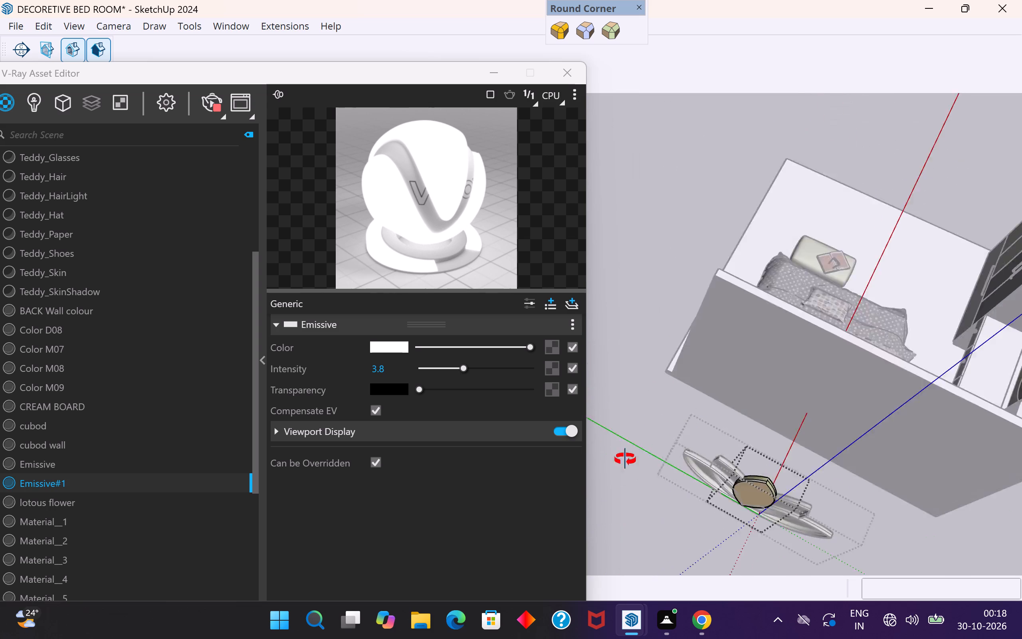
middle_drag(625, 459, 527, 327)
scroll(747, 476, up, 3)
scroll(846, 332, down, 4)
scroll(598, 551, up, 5)
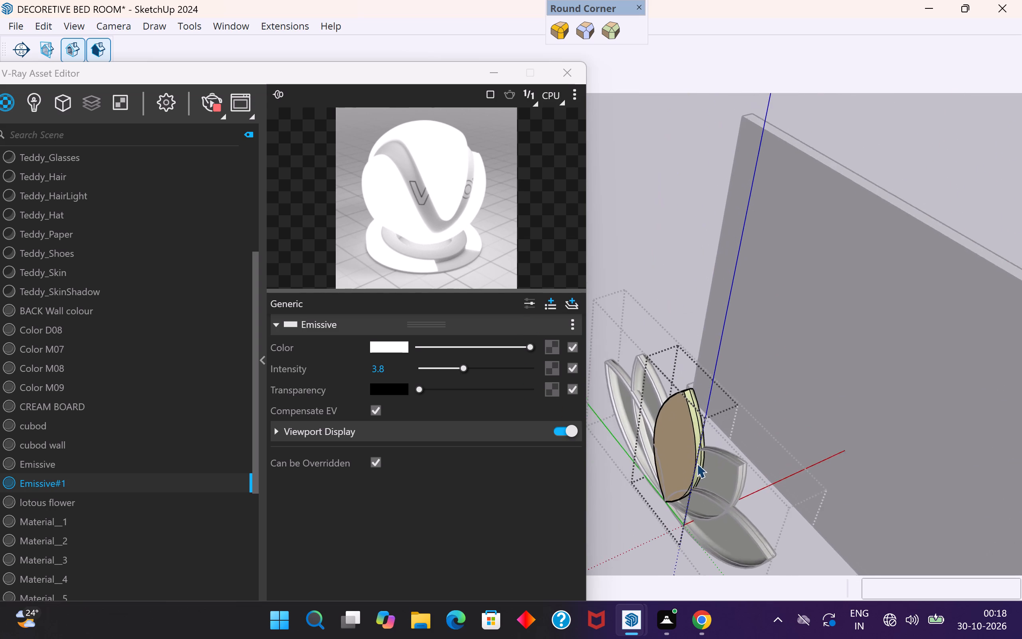
scroll(697, 463, up, 6)
double_click(694, 413)
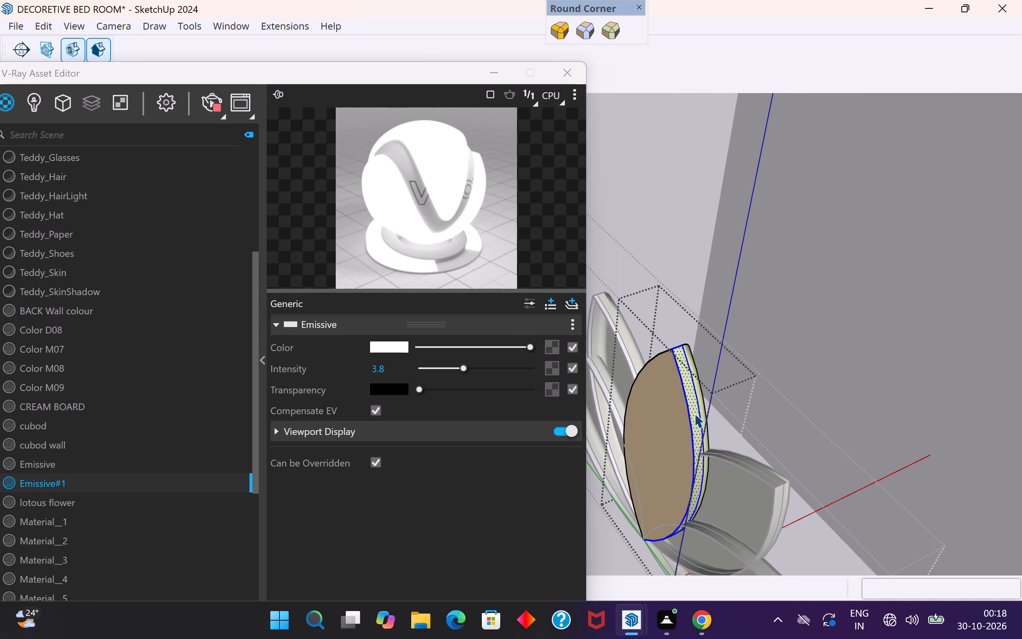
right_click(694, 413)
right_click(79, 482)
click(139, 310)
click(685, 262)
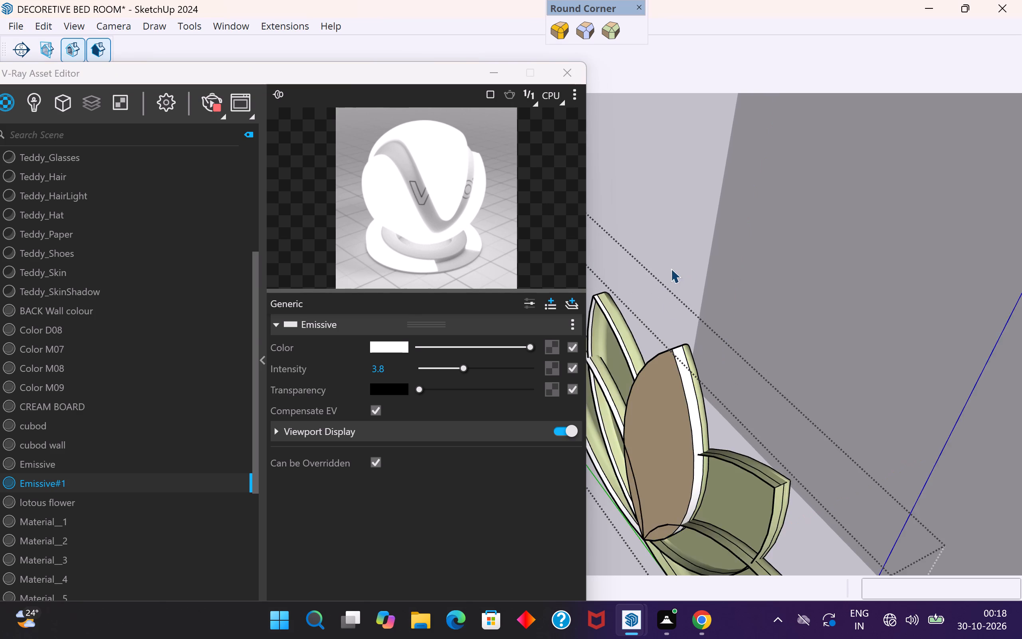
On the headboard's opposite side, apply Emissive#1 to the outer side rear strip of the petal just above the lowest one.
scroll(668, 261, down, 6)
scroll(717, 476, up, 1)
middle_drag(715, 473, 626, 407)
scroll(637, 378, up, 4)
click(637, 372)
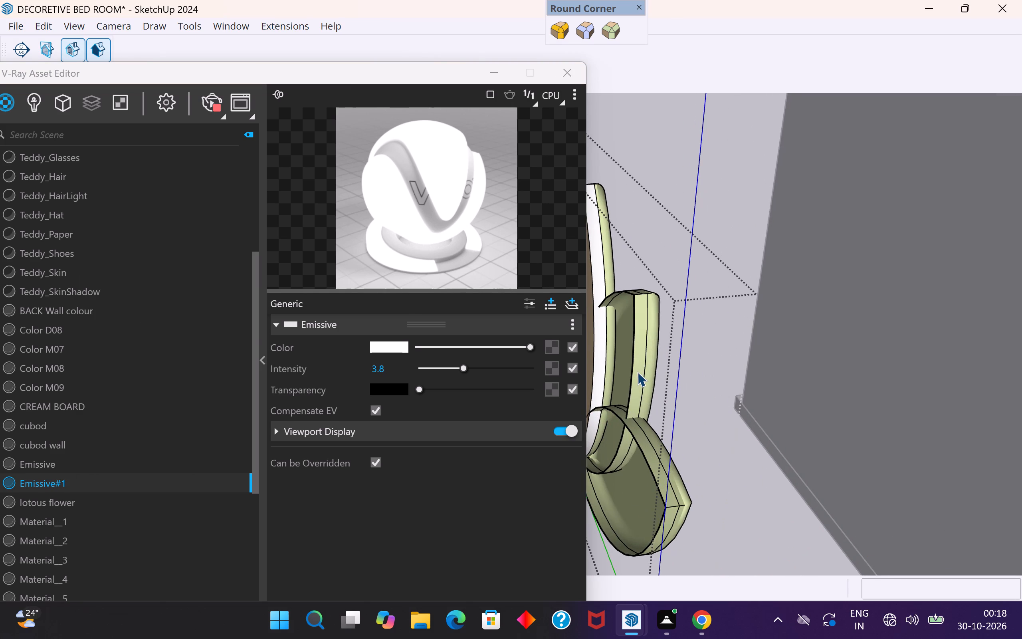
click(637, 372)
double_click(634, 384)
click(640, 383)
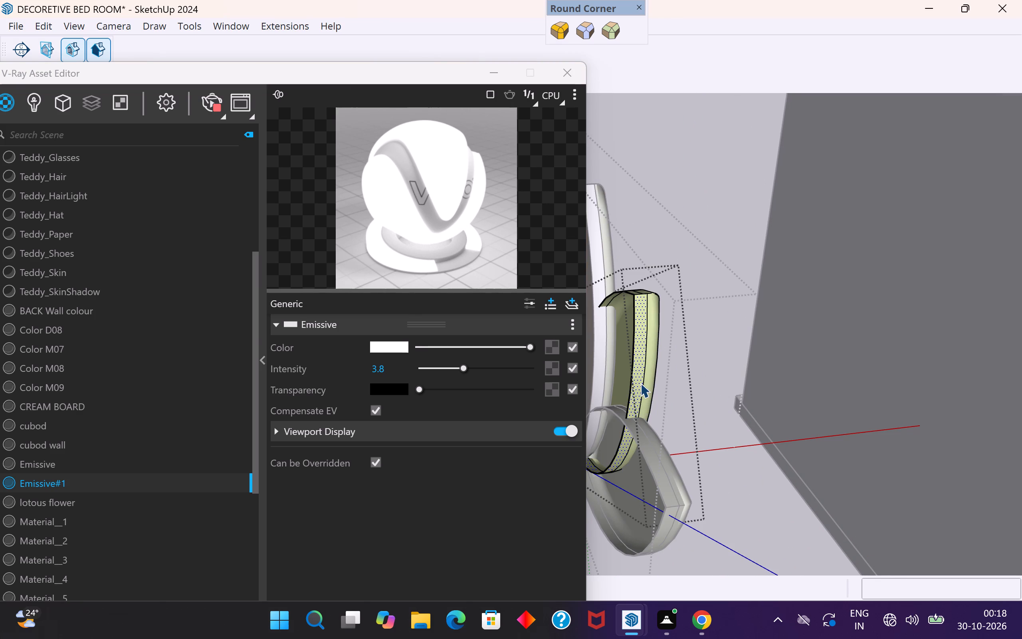
right_click(113, 483)
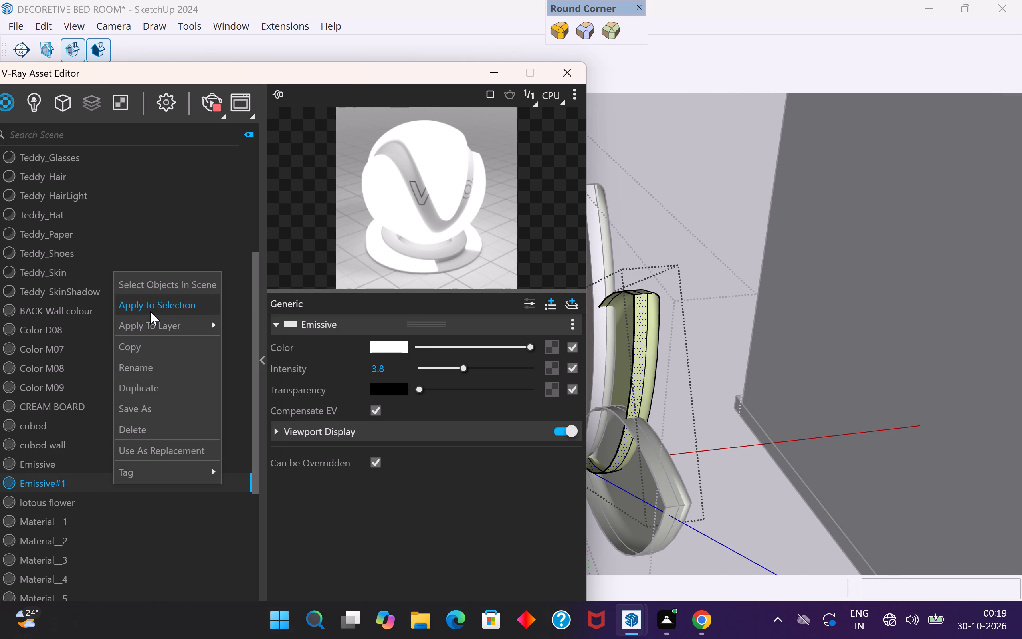
click(150, 311)
click(670, 288)
Apply Emissive#1 to the rear strip on the same petal's adjoining upper side face.
middle_drag(685, 337, 699, 361)
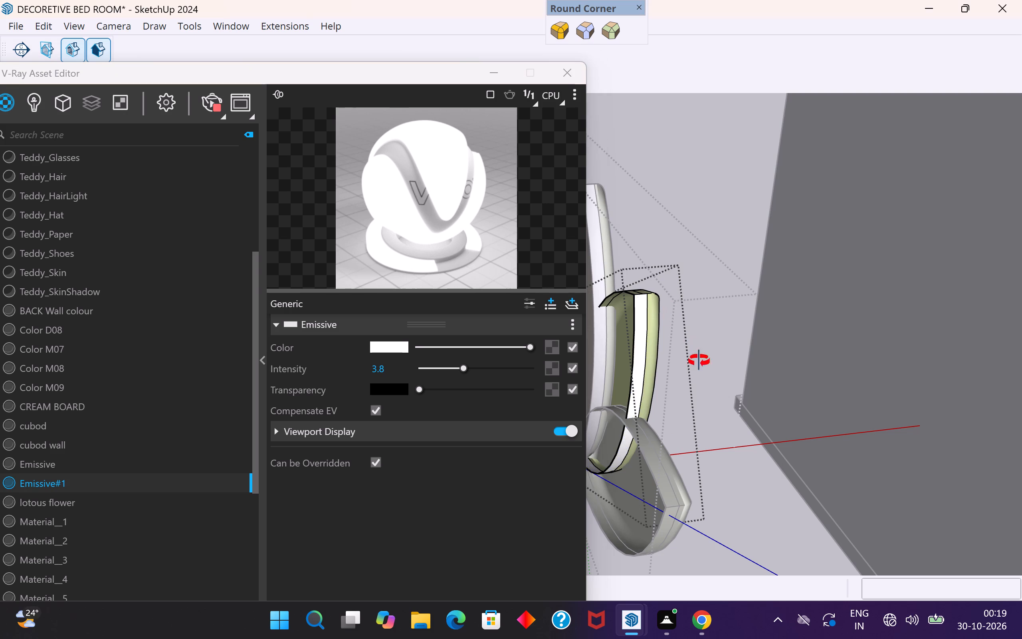
middle_drag(699, 361, 761, 475)
click(765, 401)
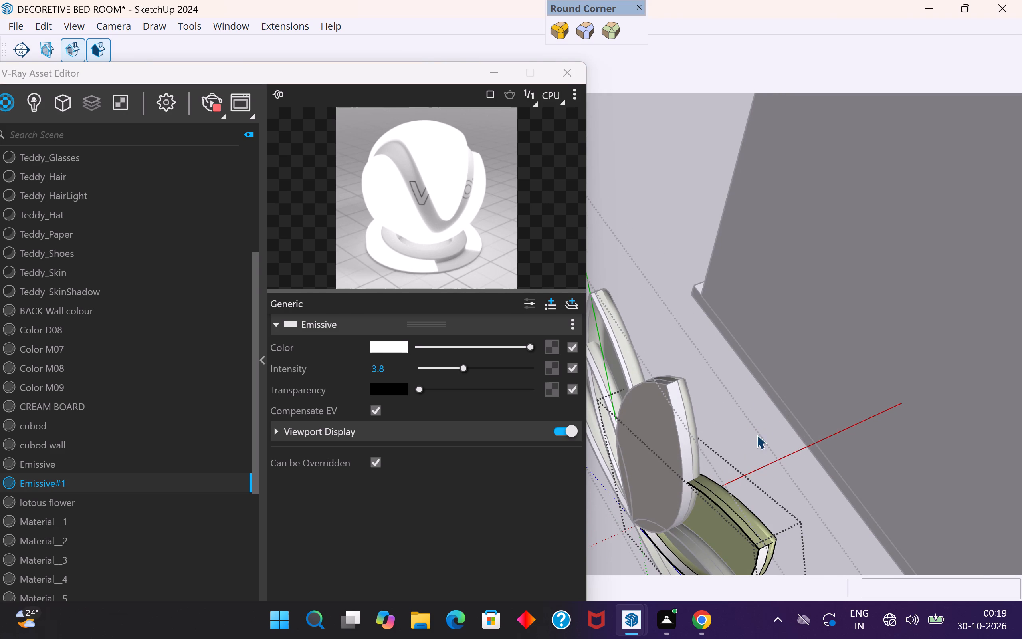
scroll(735, 517, up, 8)
click(735, 517)
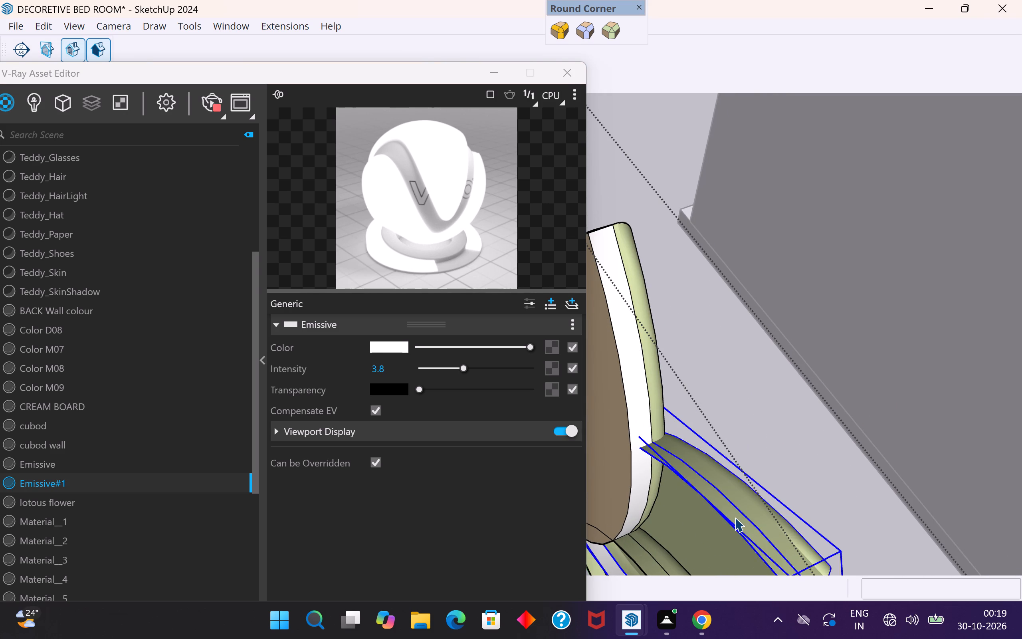
double_click(735, 517)
click(737, 522)
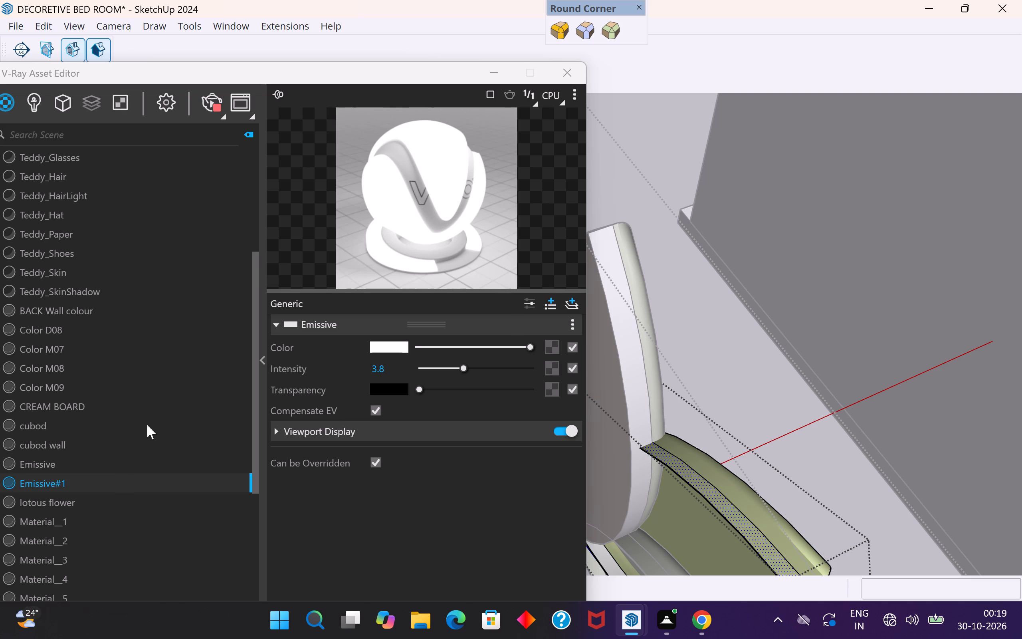
right_click(123, 487)
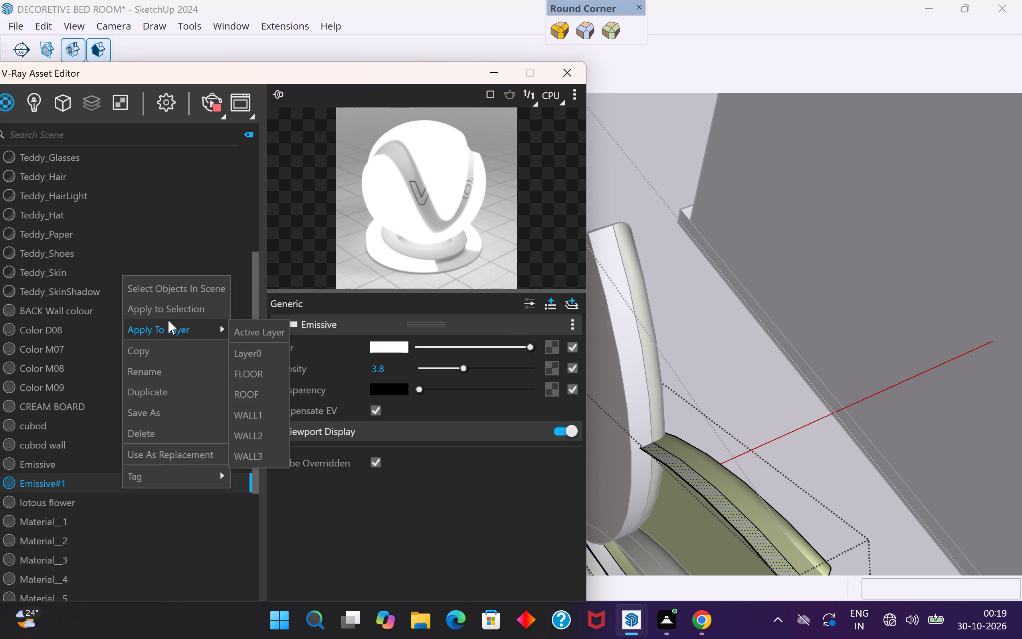
click(172, 314)
click(698, 329)
Apply Emissive#1 to the upper rear edge strip of the lowest petal on this side of the headboard.
scroll(698, 329, down, 12)
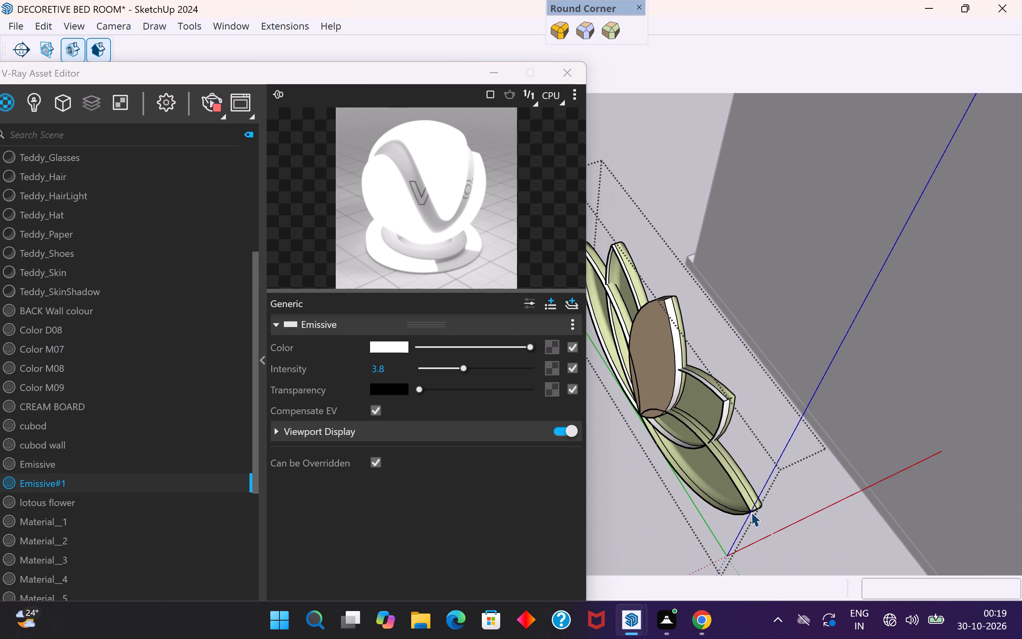
middle_drag(770, 539, 713, 449)
click(739, 508)
scroll(707, 460, up, 3)
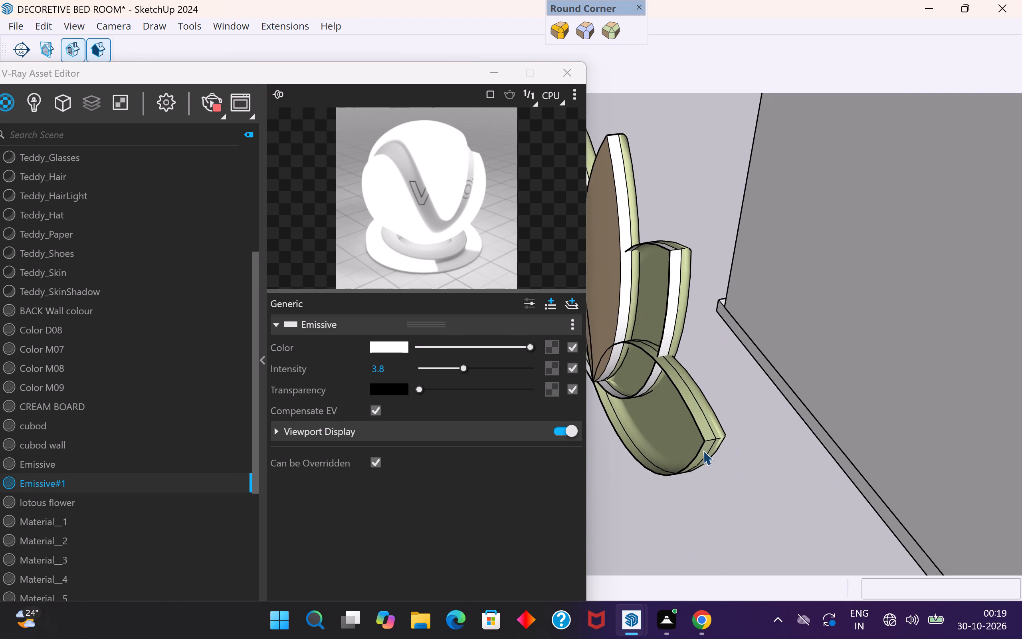
scroll(703, 450, up, 5)
click(699, 419)
click(707, 415)
double_click(696, 406)
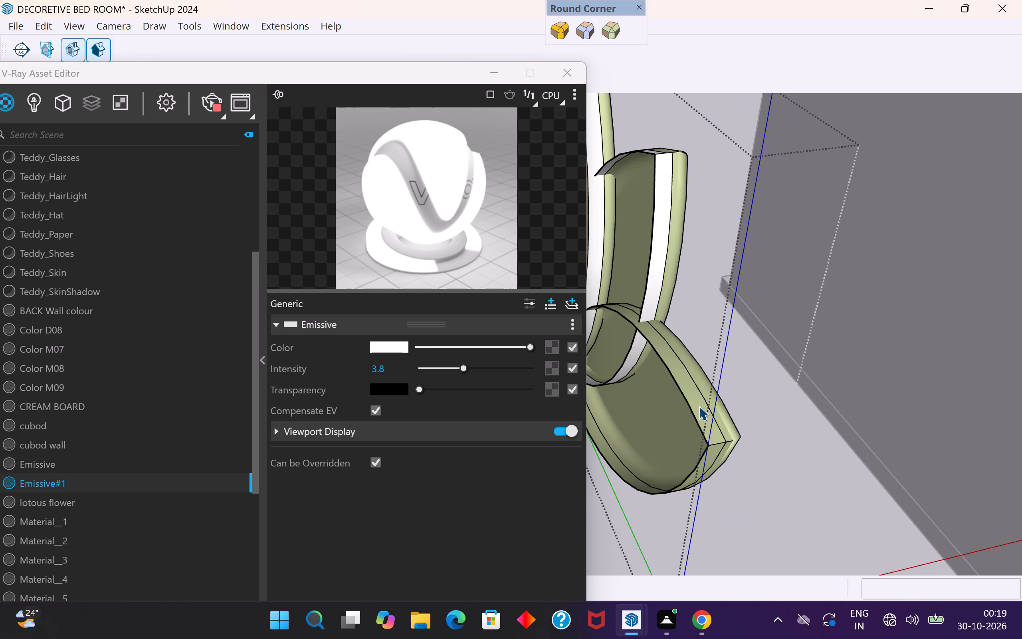
click(700, 404)
double_click(696, 398)
click(696, 398)
click(696, 398)
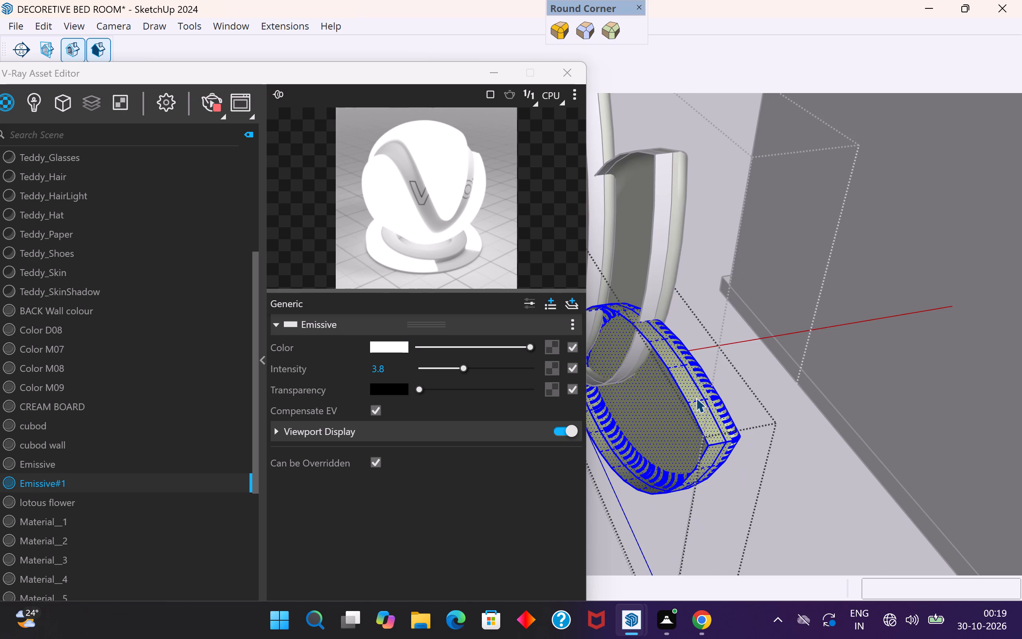
click(701, 406)
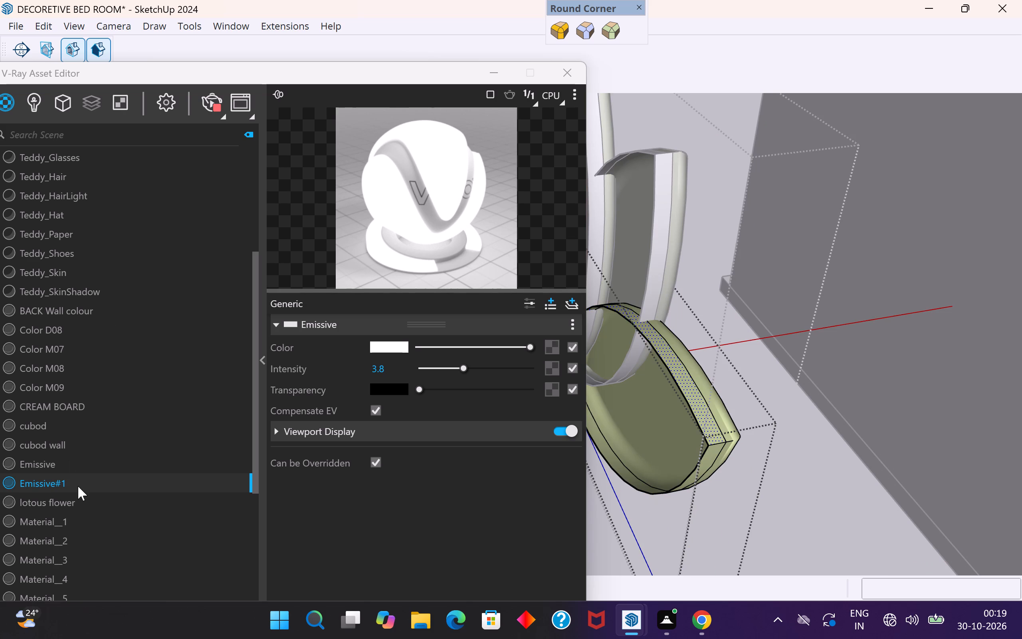
right_click(78, 486)
click(127, 310)
click(734, 522)
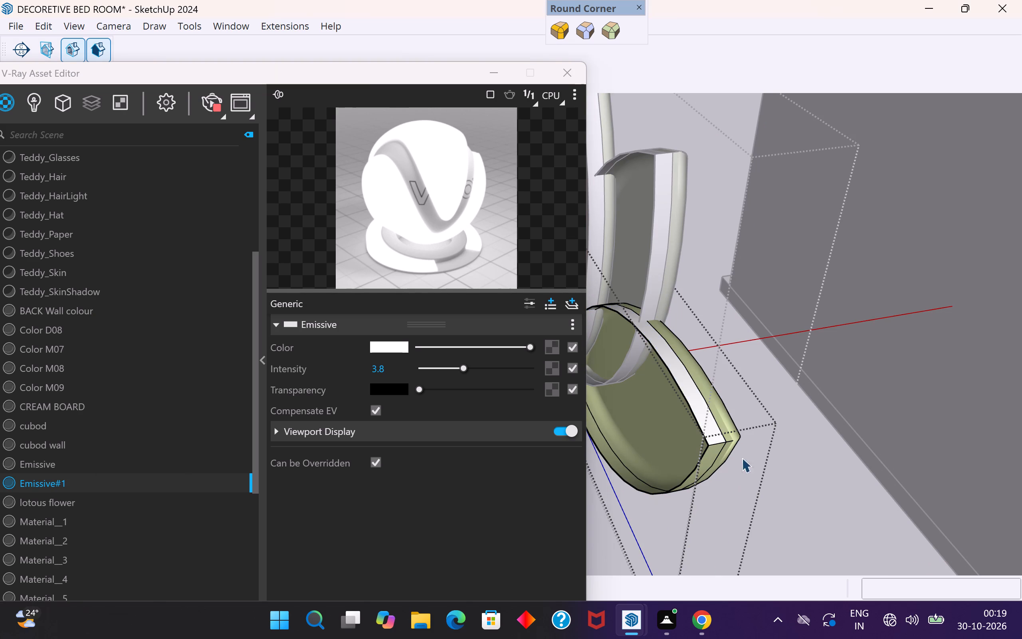
Apply Emissive#1 to the same lowest petal's underside rear strip and leave the petal's group.
middle_drag(741, 442, 741, 377)
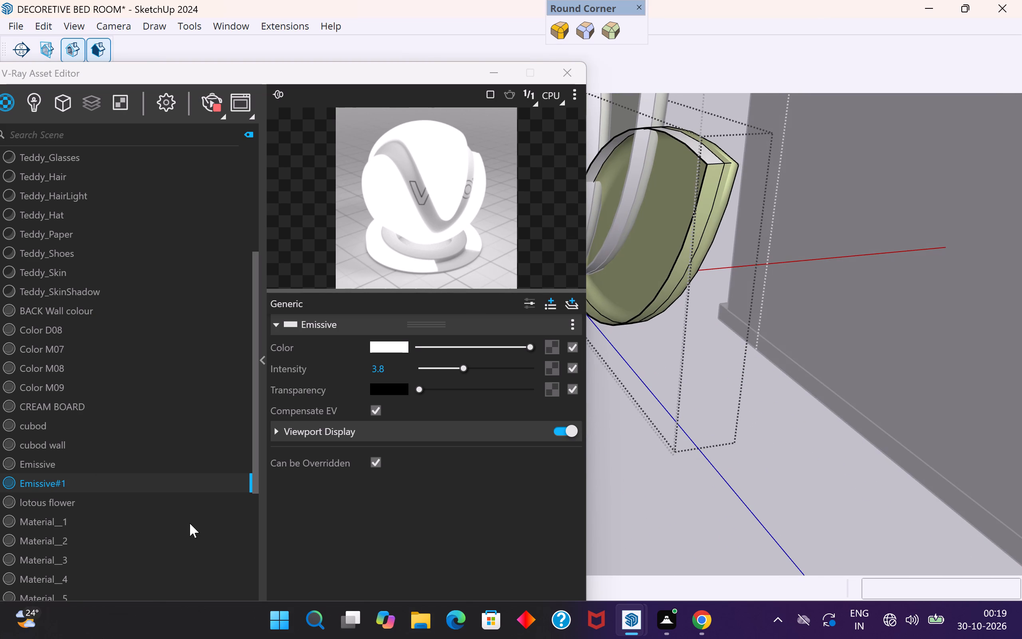
click(703, 186)
double_click(708, 186)
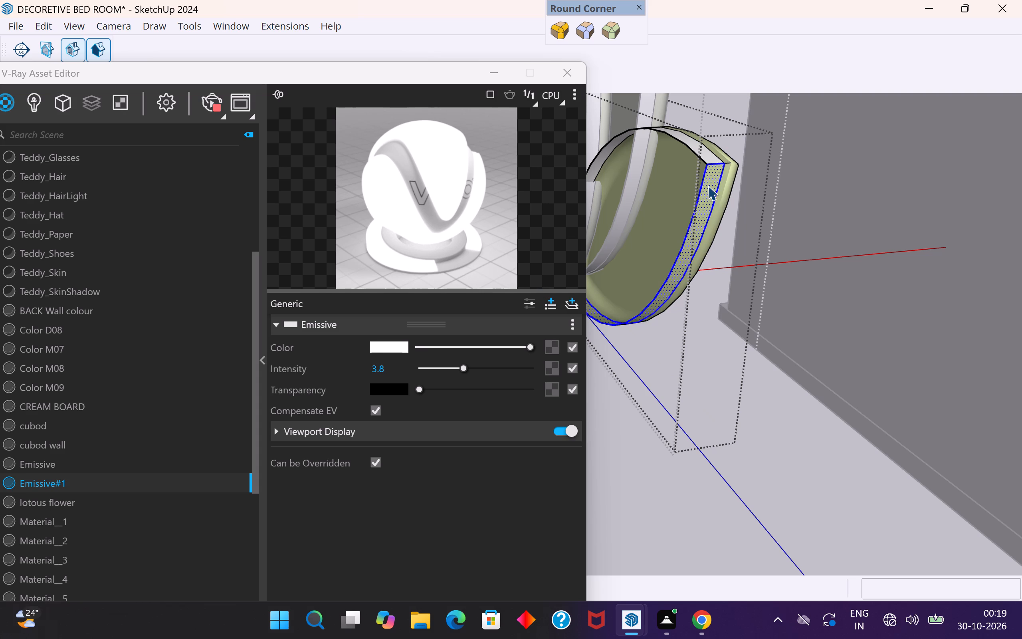
right_click(132, 483)
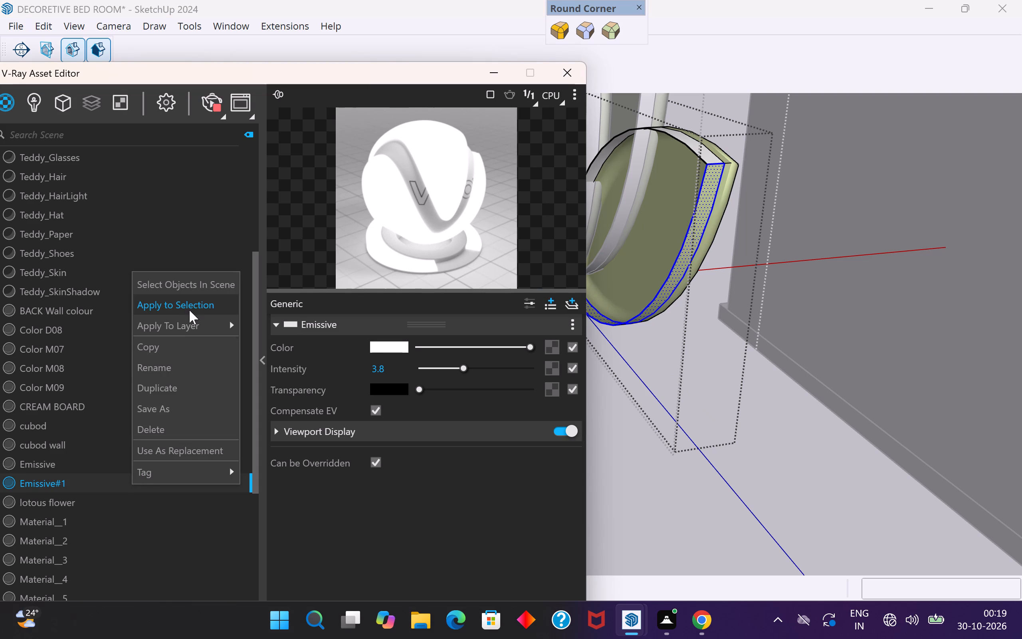
click(190, 310)
click(620, 473)
Inspect the petals' rear strips from the other side, leave the headboard group and close the V-Ray Asset Editor.
scroll(761, 409, down, 12)
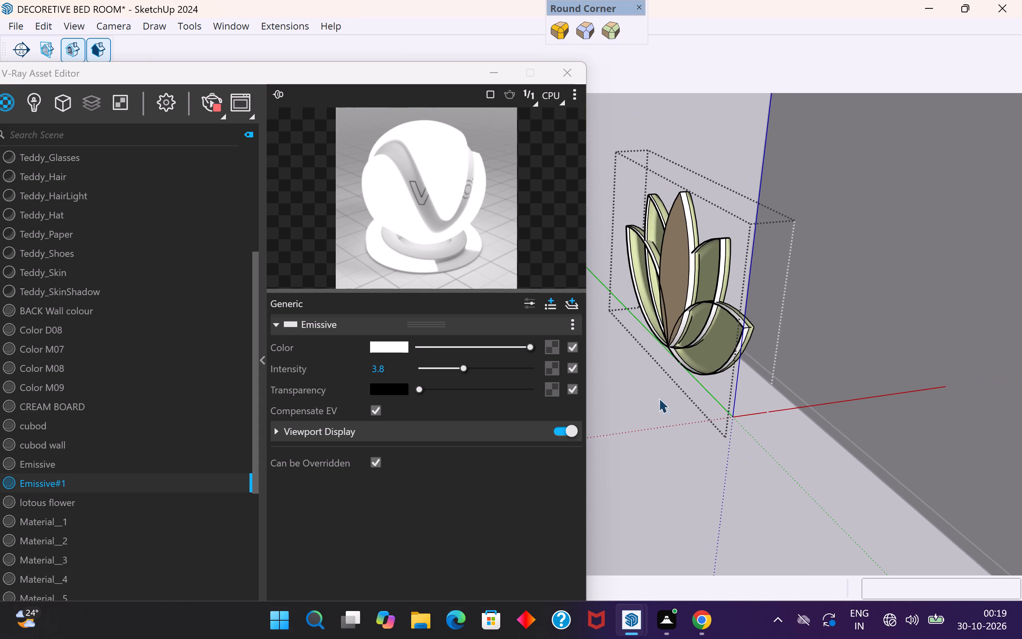
middle_drag(699, 424, 895, 556)
middle_drag(745, 315, 942, 466)
middle_drag(842, 266, 945, 234)
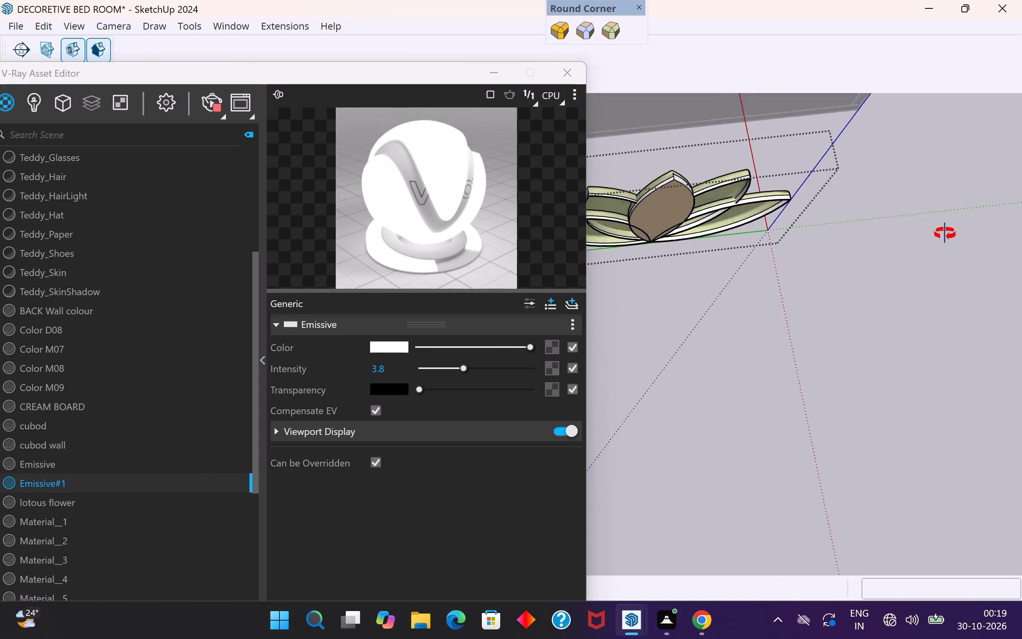
middle_drag(945, 234, 960, 230)
scroll(960, 229, up, 1)
scroll(957, 231, down, 6)
scroll(581, 226, up, 4)
middle_drag(675, 228, 850, 102)
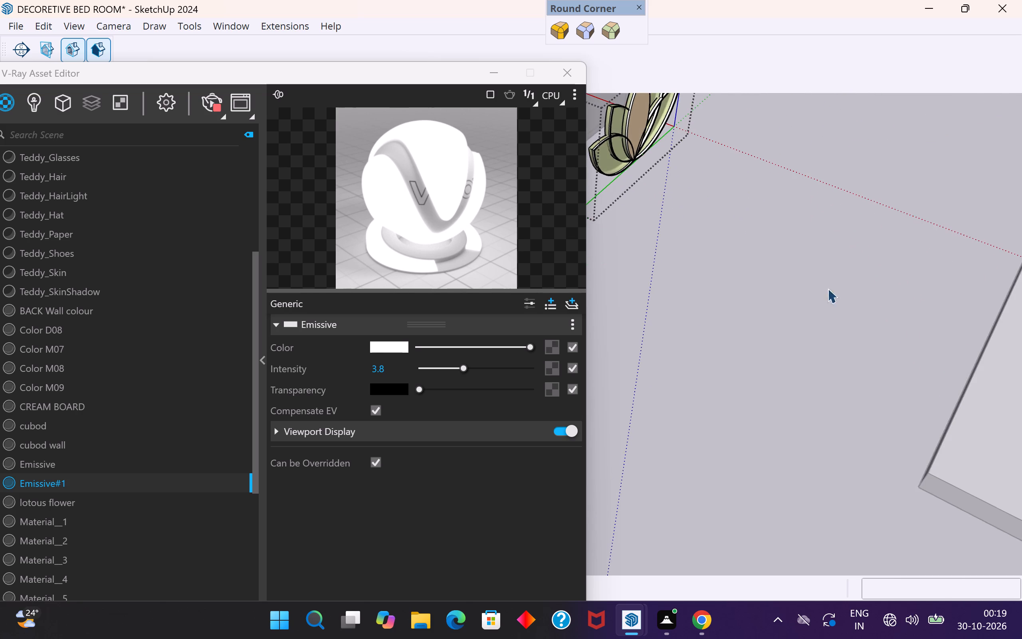
scroll(834, 305, down, 12)
scroll(729, 192, up, 19)
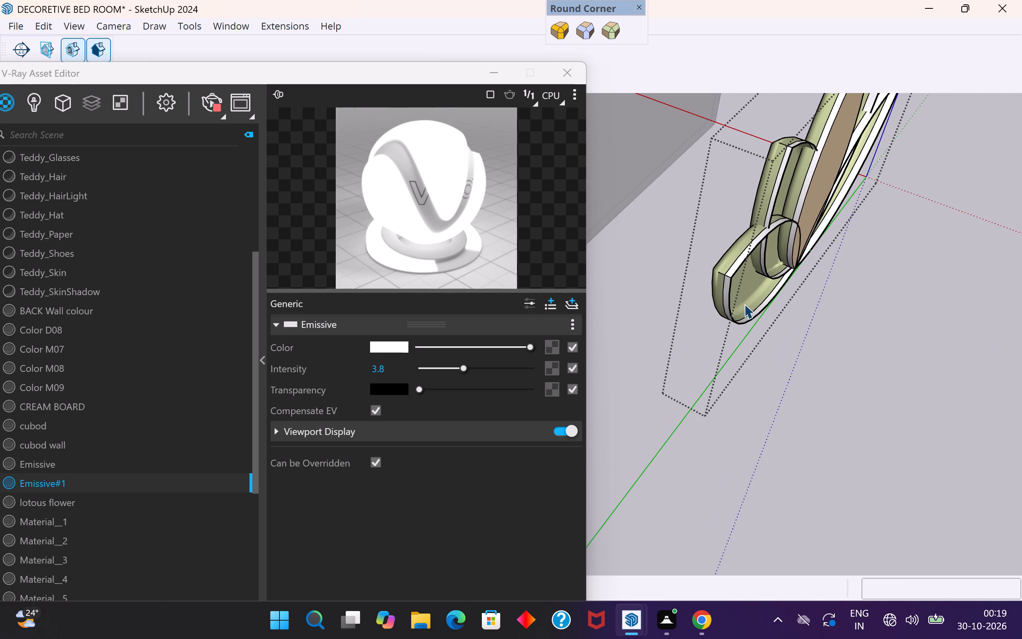
click(886, 337)
click(566, 65)
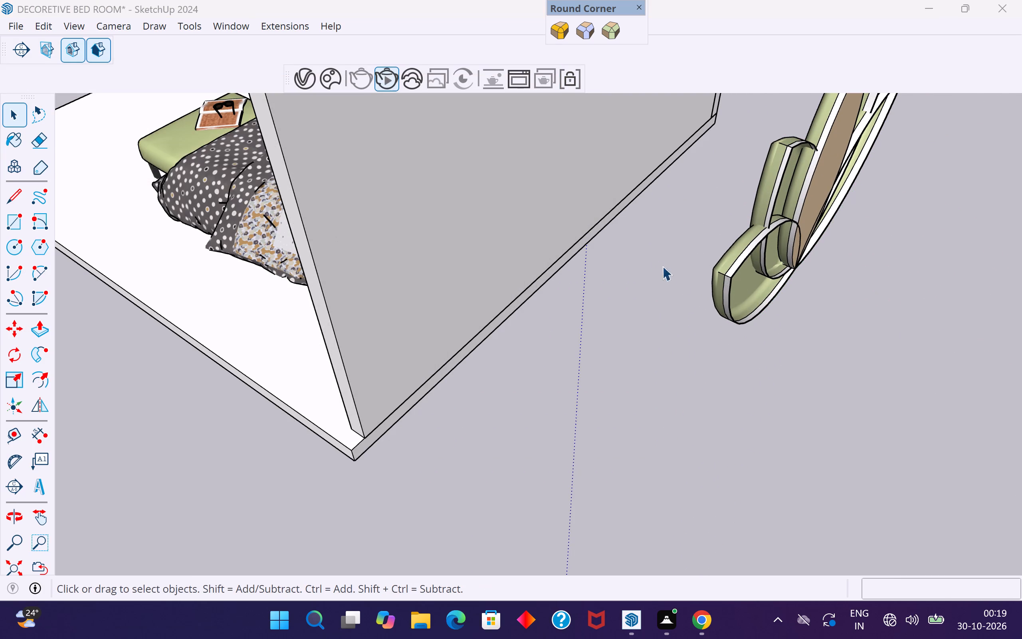
Move the leaf-shaped headboard about 5' 6" from outside the room to the arched wall panel behind the bed.
scroll(672, 300, down, 12)
middle_drag(632, 343, 810, 246)
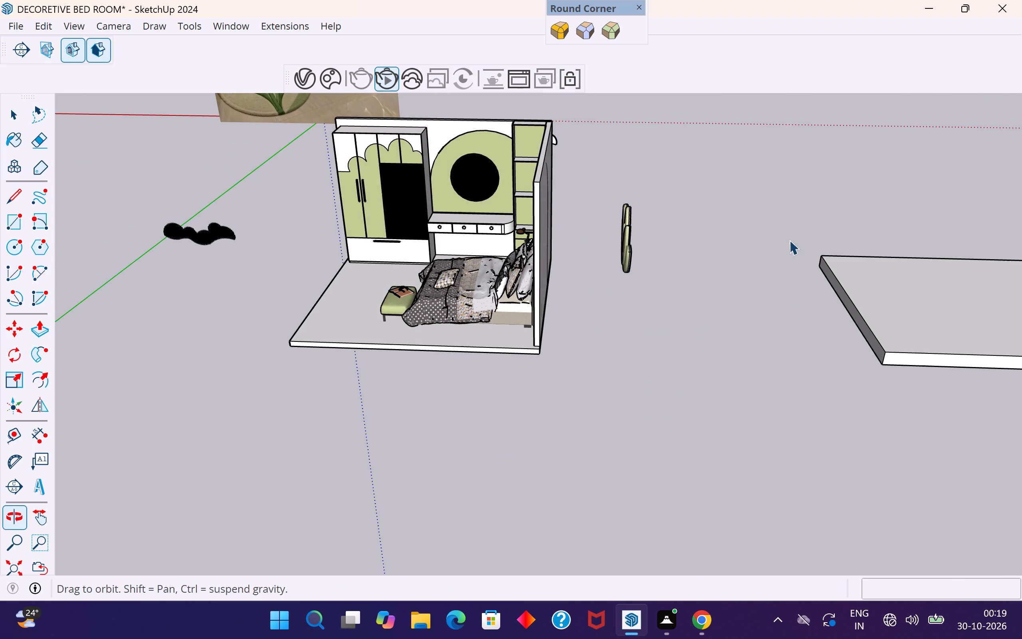
scroll(611, 241, up, 3)
middle_drag(606, 258, 645, 213)
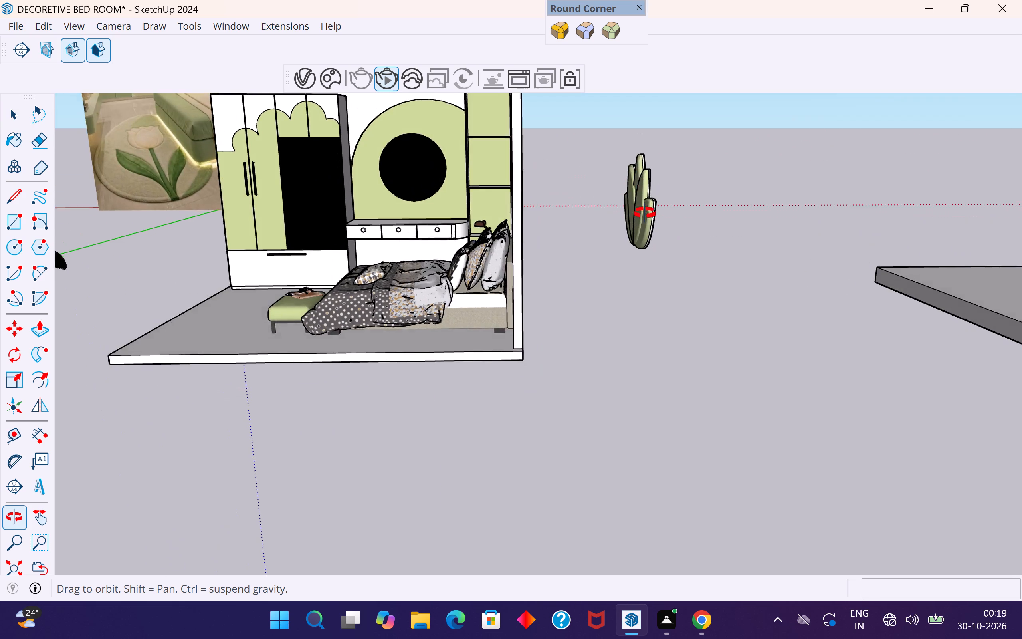
middle_drag(645, 213, 645, 216)
click(652, 234)
key(m)
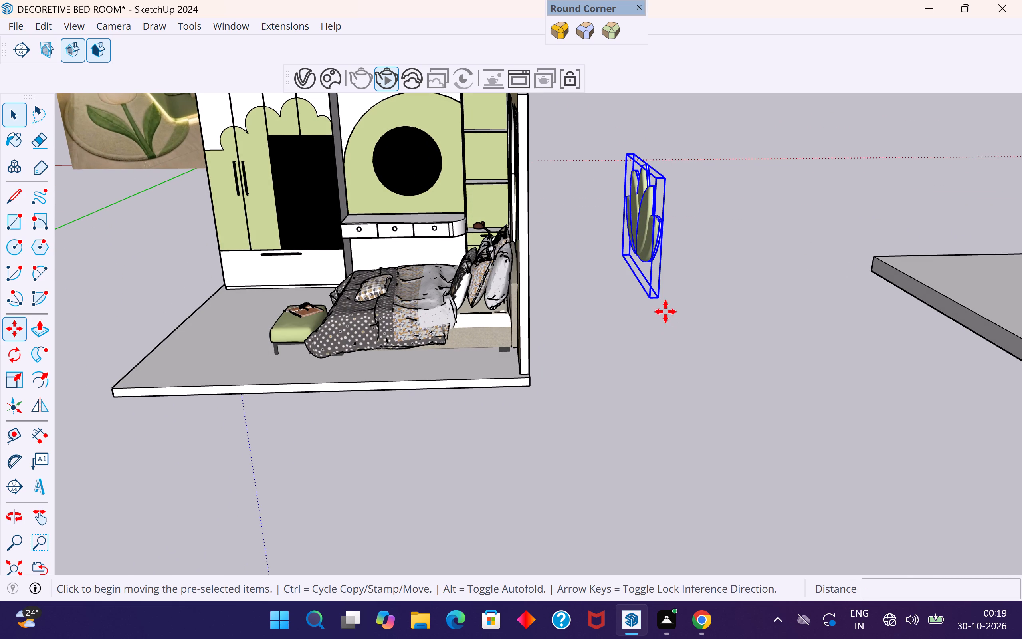
click(663, 298)
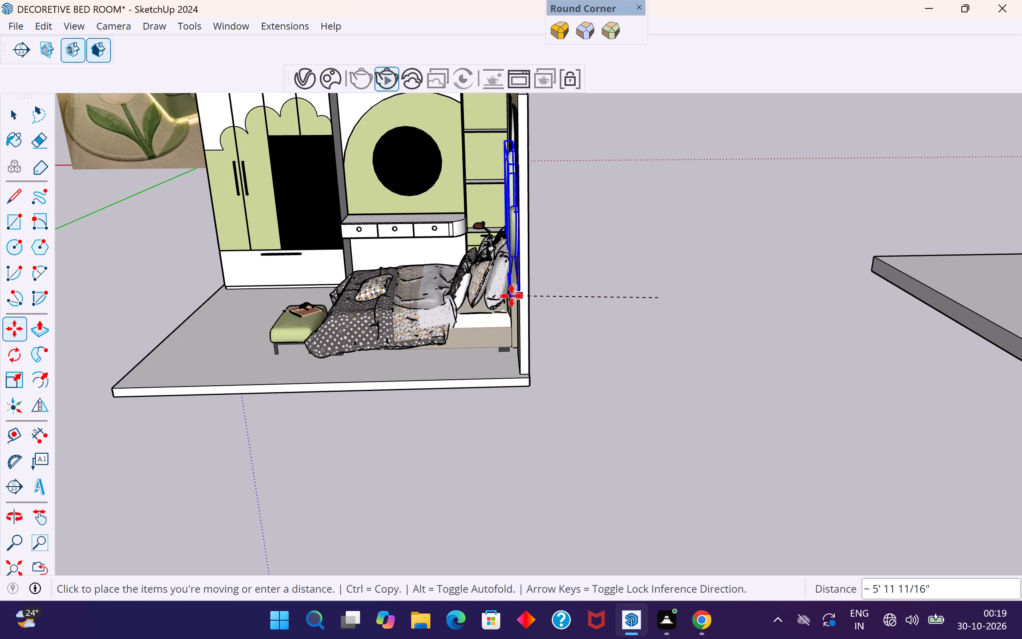
scroll(504, 294, up, 4)
middle_drag(517, 298, 610, 297)
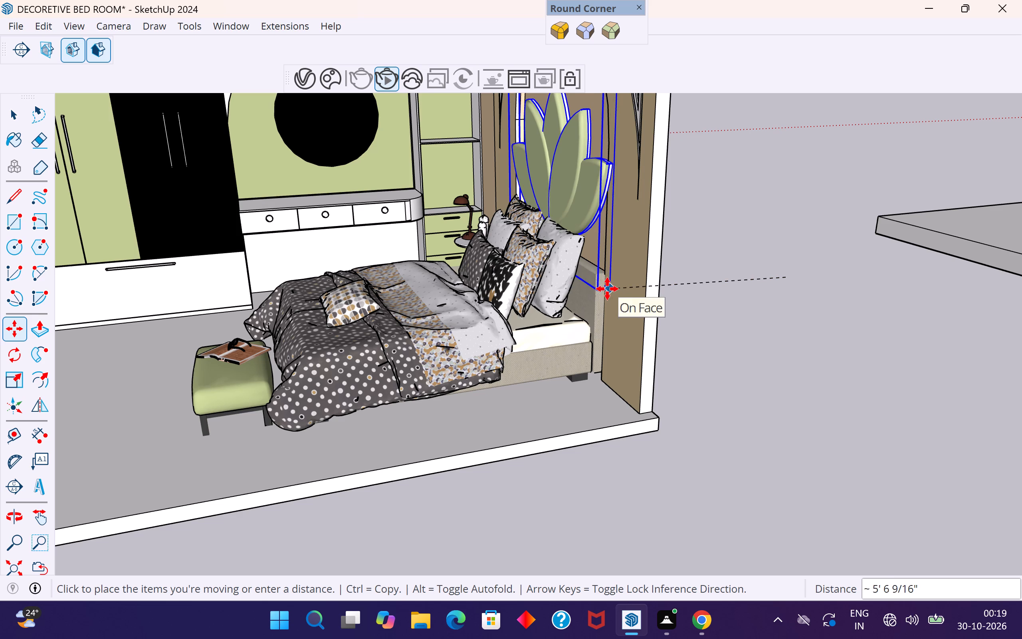
click(612, 292)
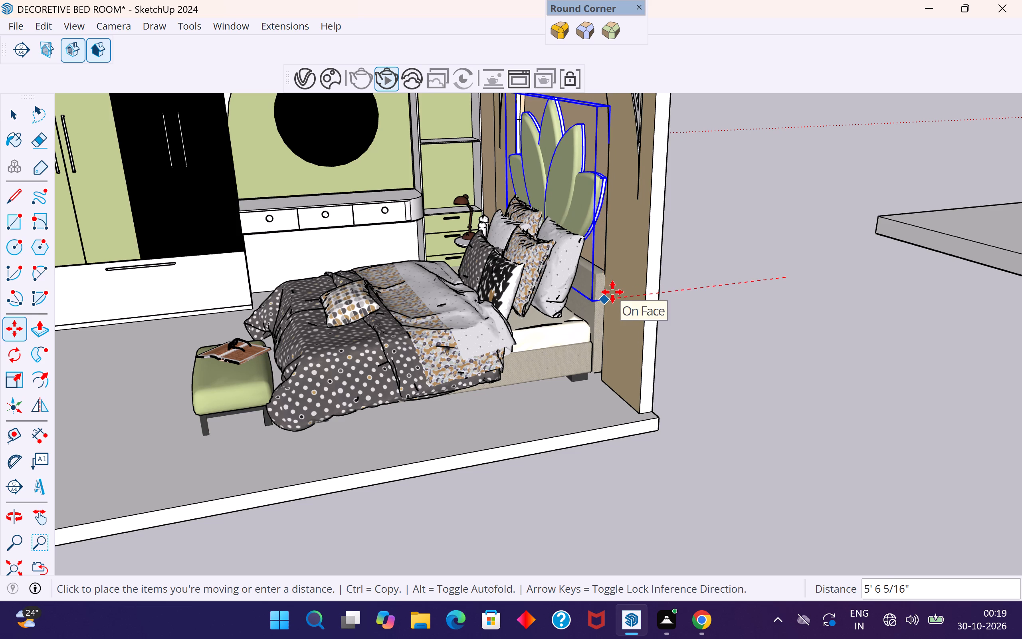
Move the leaf-shaped headboard another 2 15/16" to adjust its position behind the bed, and deselect it.
scroll(596, 304, up, 8)
click(589, 300)
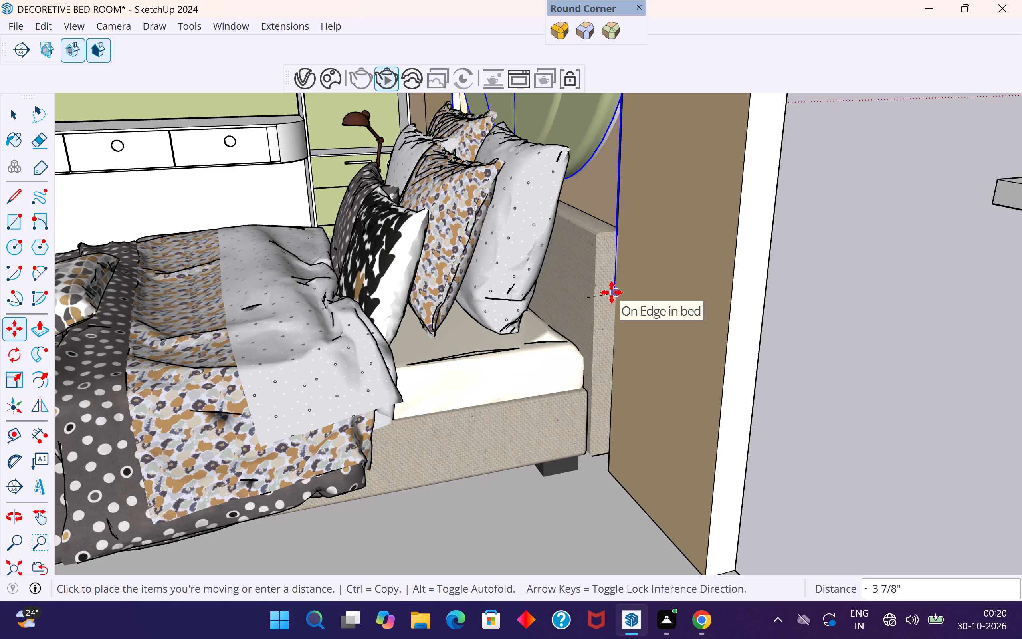
click(607, 292)
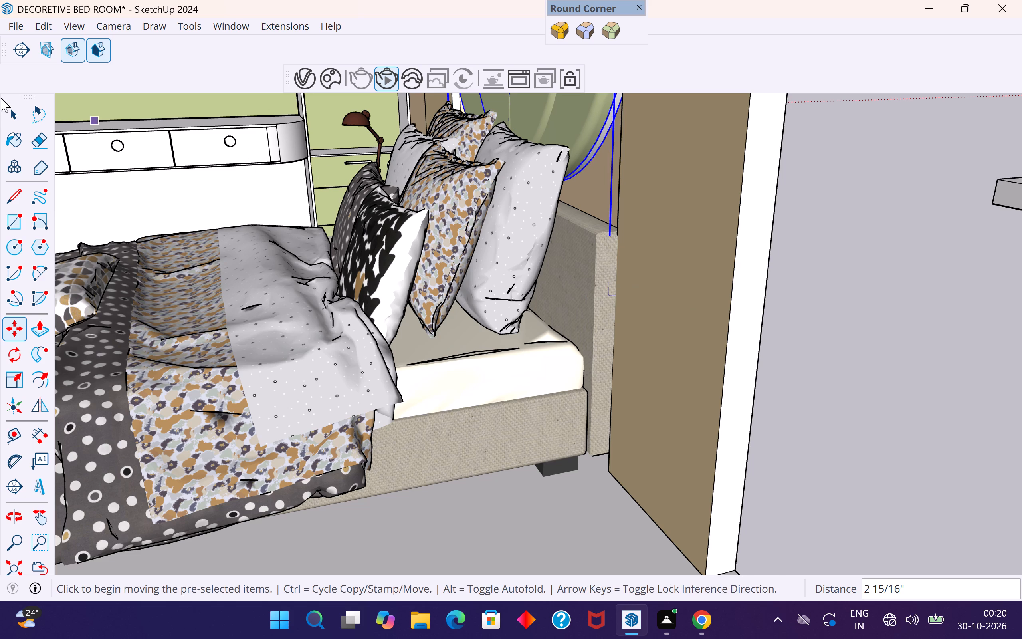
click(13, 114)
click(829, 393)
Nudge the headboard 1/2" by its central petal's tip relative to the arched panel, and deselect it.
scroll(447, 322, down, 7)
scroll(449, 356, down, 1)
middle_drag(473, 371, 541, 394)
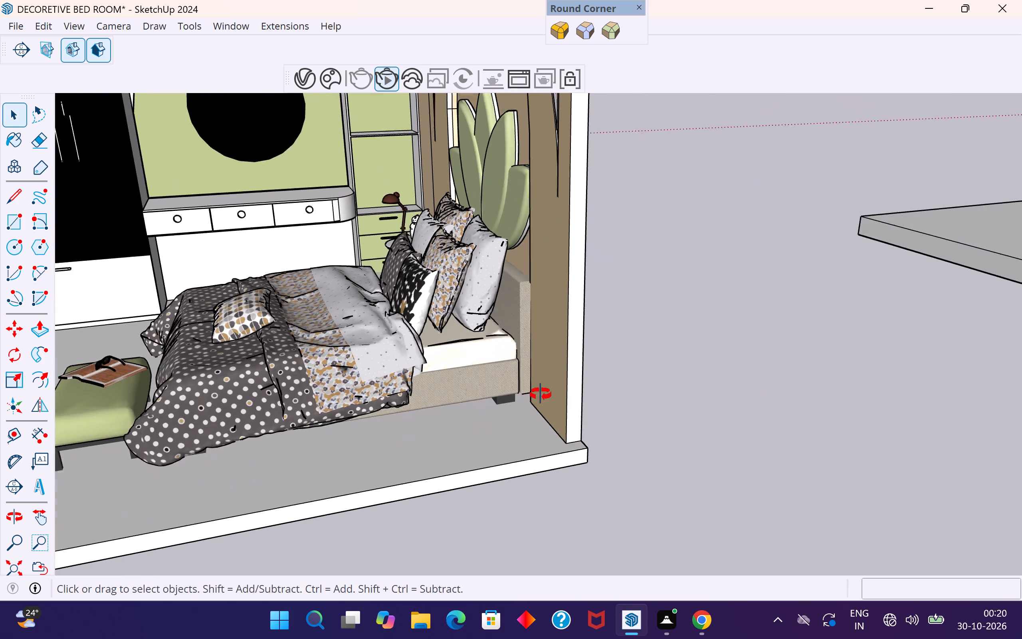
middle_drag(541, 394, 702, 615)
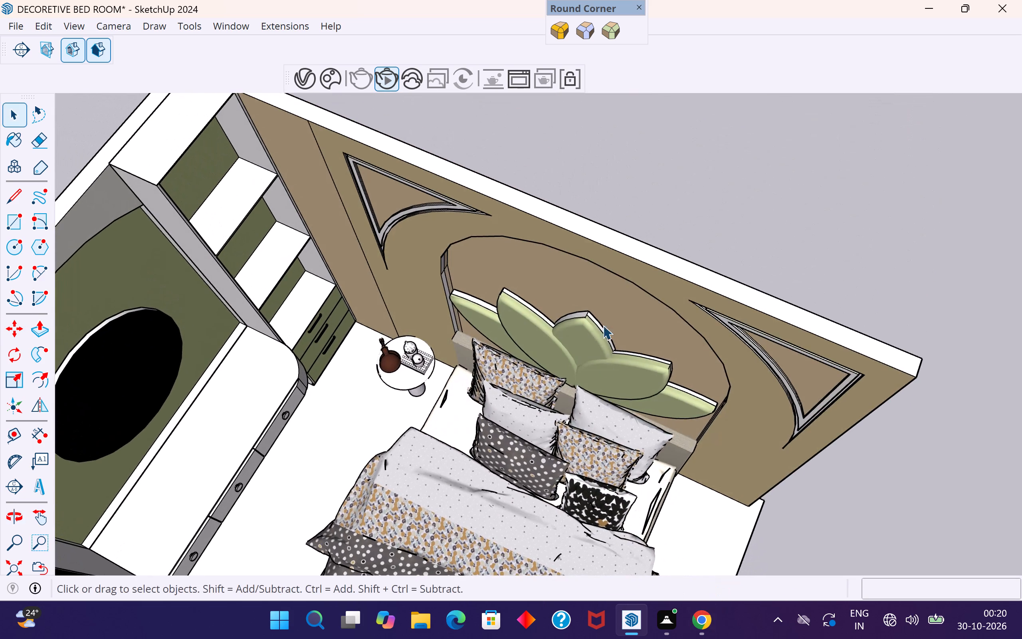
scroll(603, 329, up, 7)
middle_drag(604, 289, 557, 345)
scroll(557, 347, up, 3)
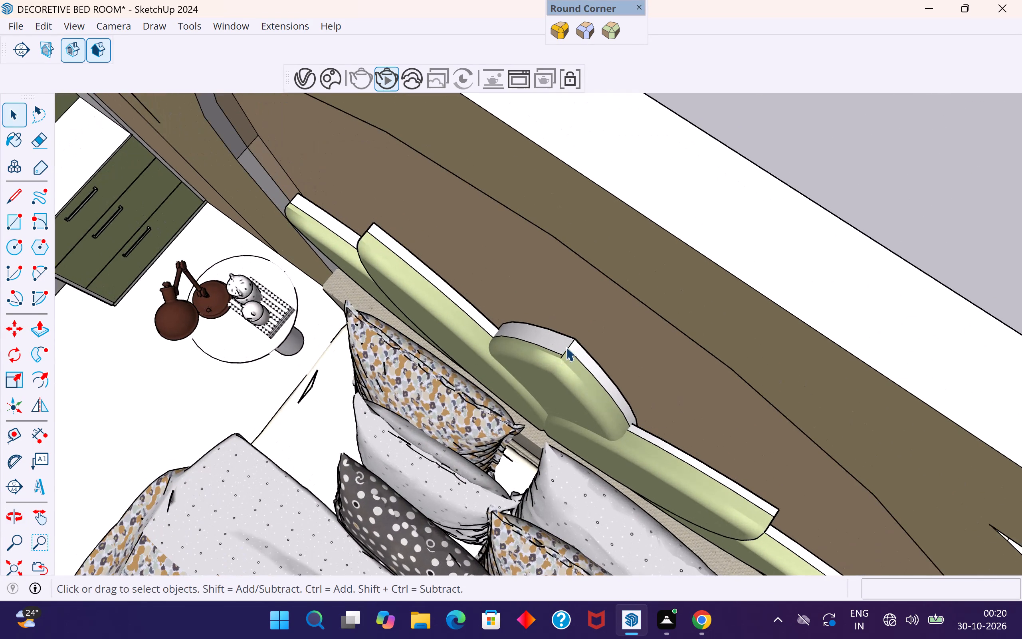
click(567, 345)
scroll(580, 335, up, 4)
key(m)
scroll(580, 335, up, 4)
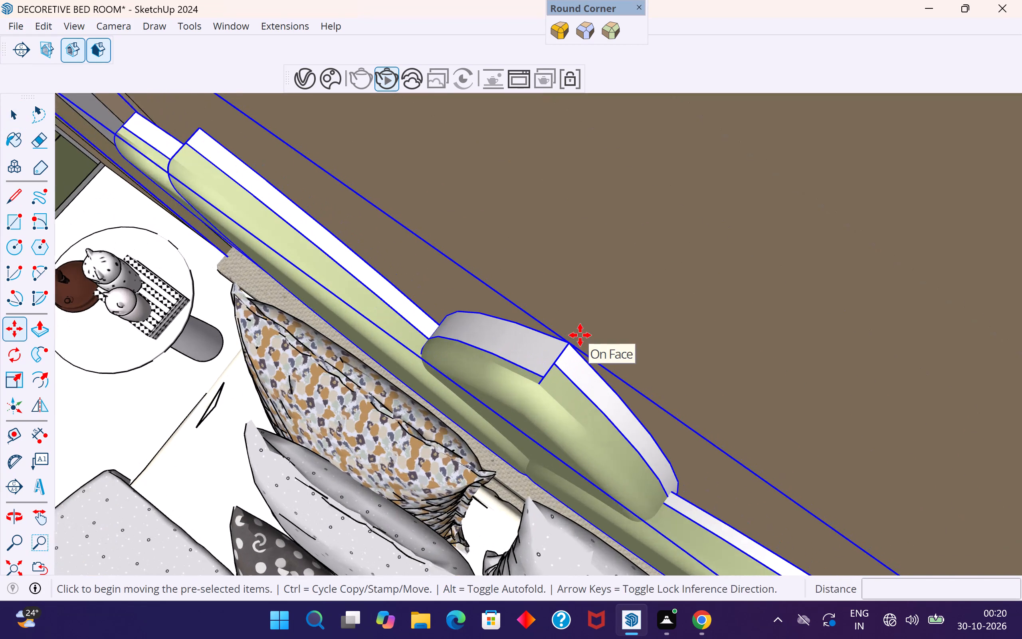
click(570, 346)
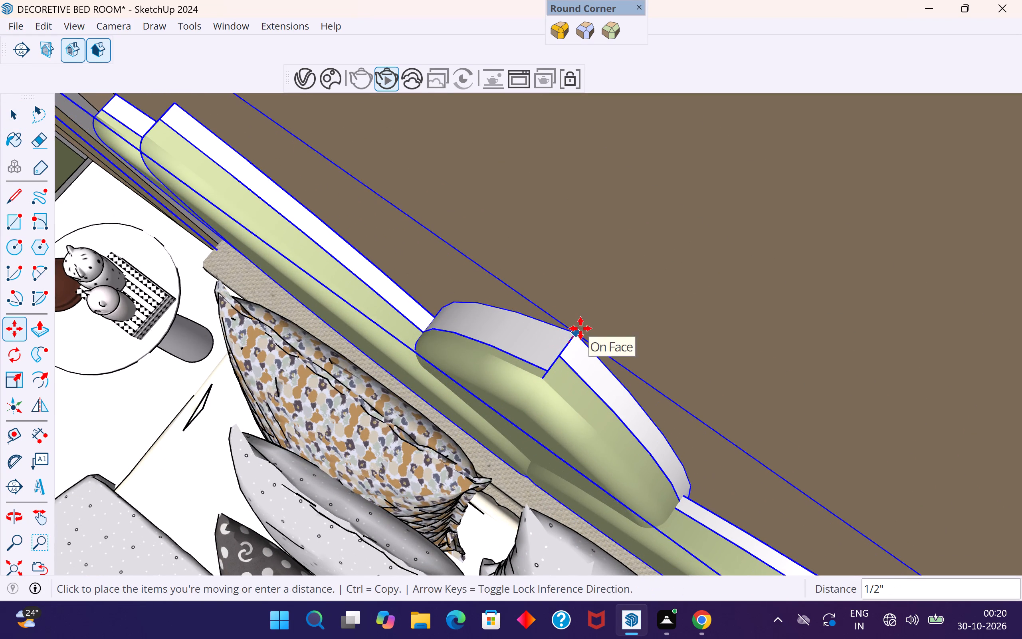
click(580, 328)
scroll(583, 326, down, 14)
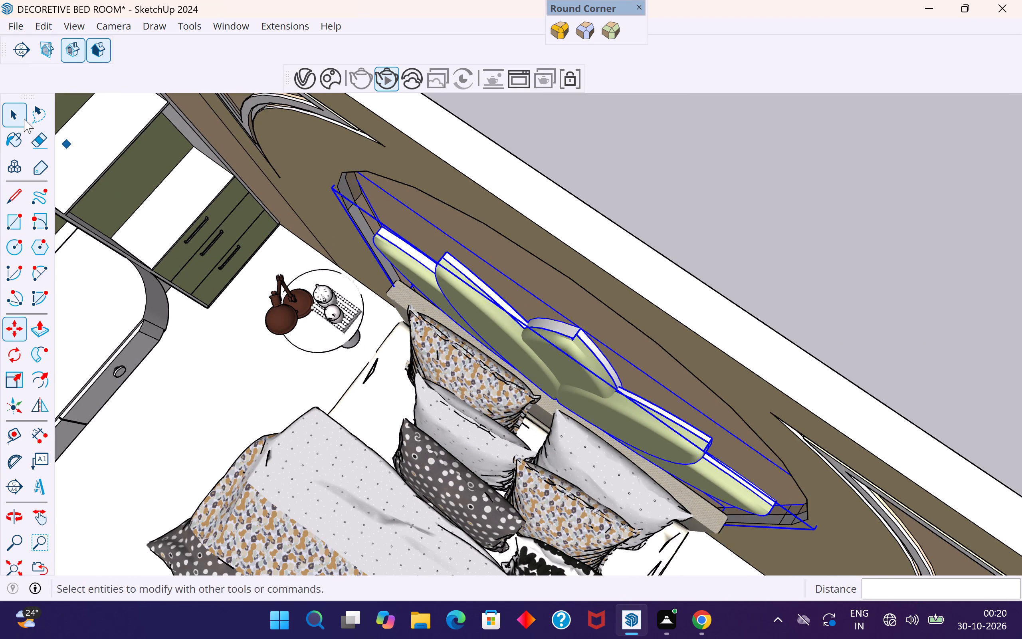
click(24, 119)
click(534, 141)
Move the ceiling slab about 36' 3 5/8" by its lower corner from beside the room onto the top of the walls, and deselect it.
scroll(534, 141, down, 11)
click(634, 362)
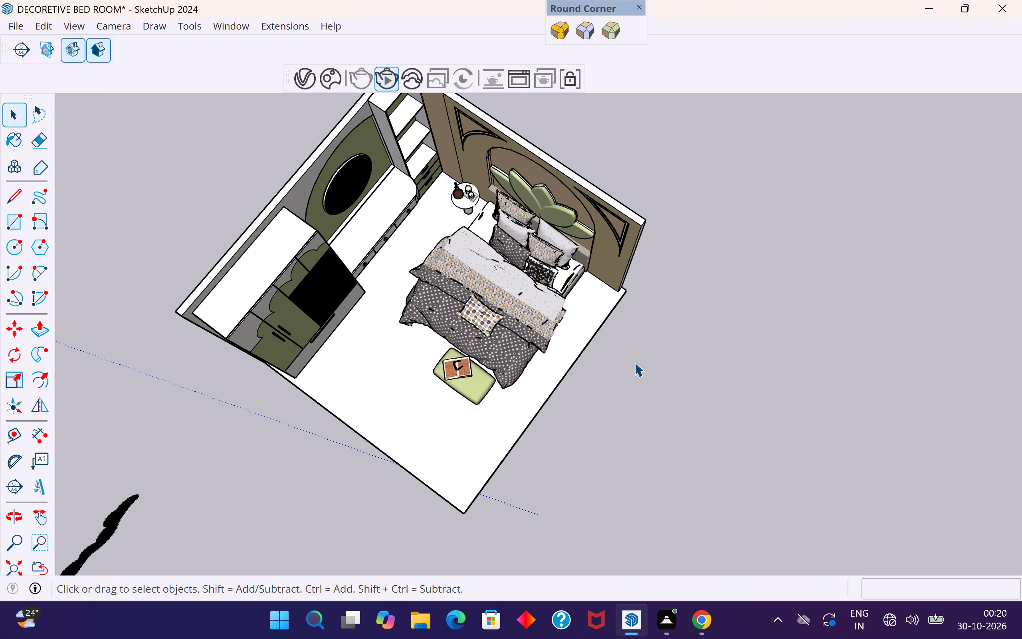
middle_drag(610, 266, 620, 104)
middle_drag(618, 298, 580, 140)
scroll(776, 273, up, 3)
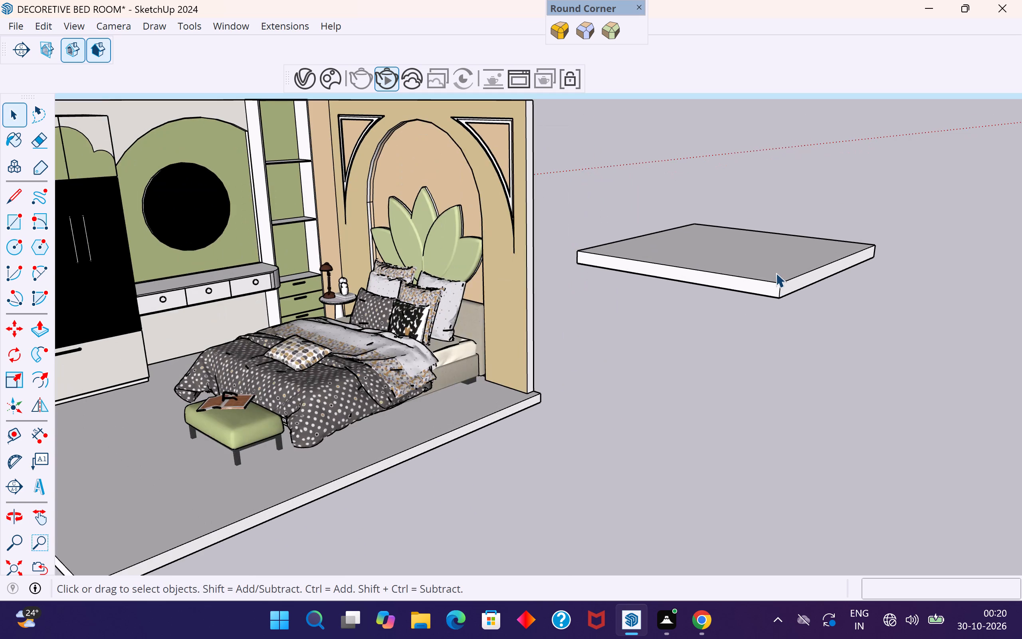
middle_drag(746, 284, 638, 257)
click(800, 314)
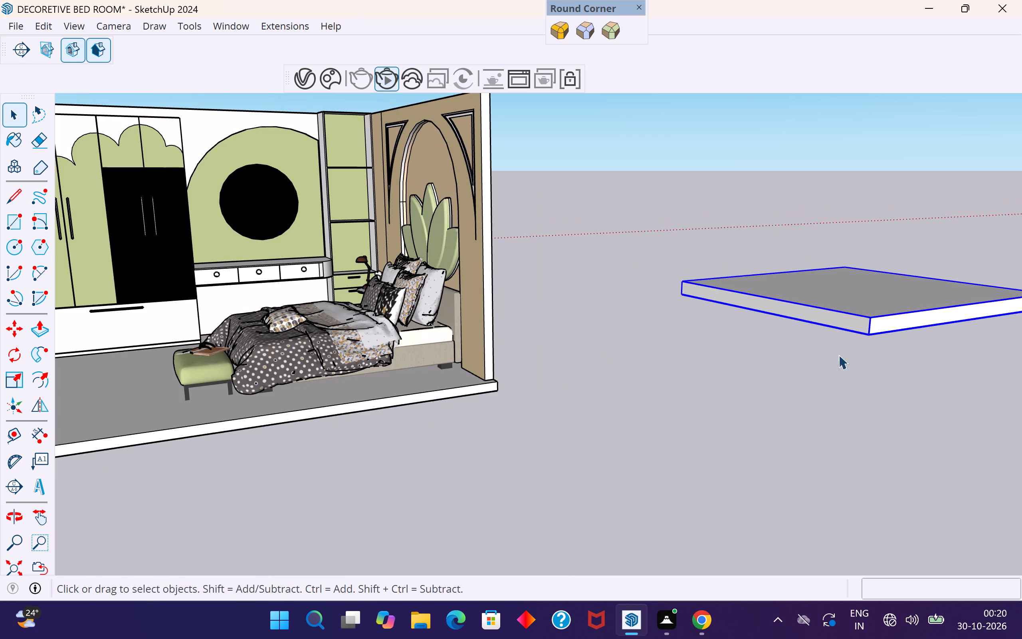
middle_drag(865, 339, 789, 259)
scroll(506, 316, down, 12)
middle_drag(724, 366, 723, 366)
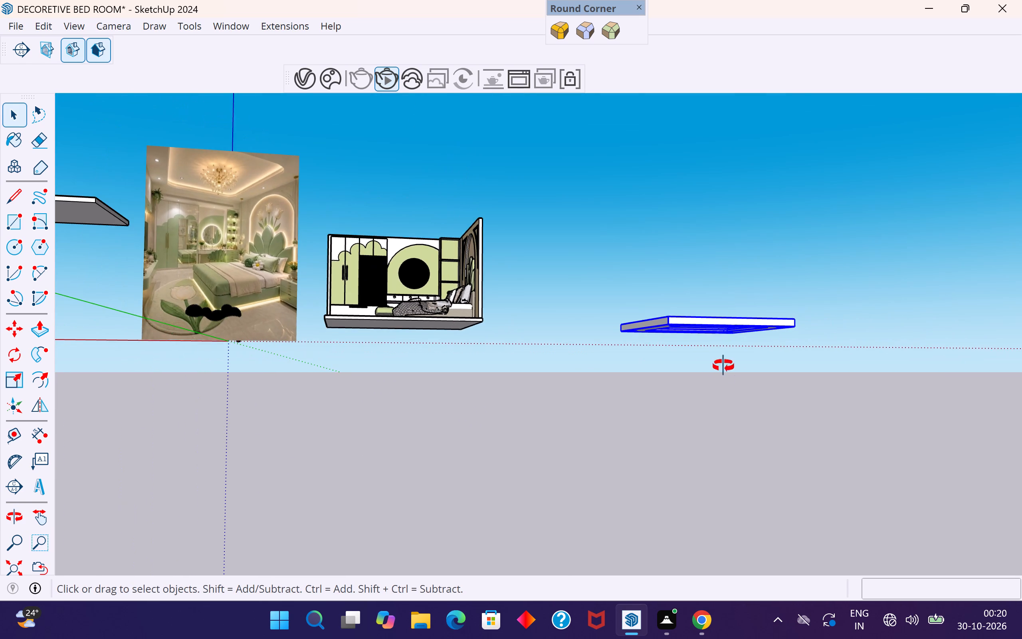
middle_drag(723, 366, 667, 386)
scroll(667, 386, up, 1)
key(m)
scroll(817, 333, up, 4)
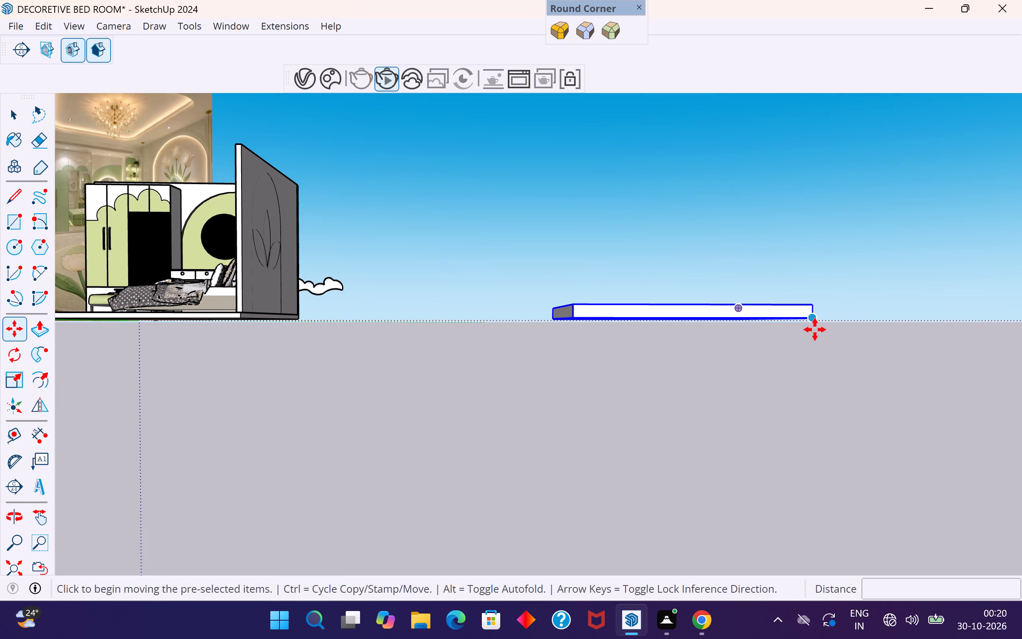
click(815, 323)
scroll(900, 342, down, 6)
scroll(534, 173, up, 4)
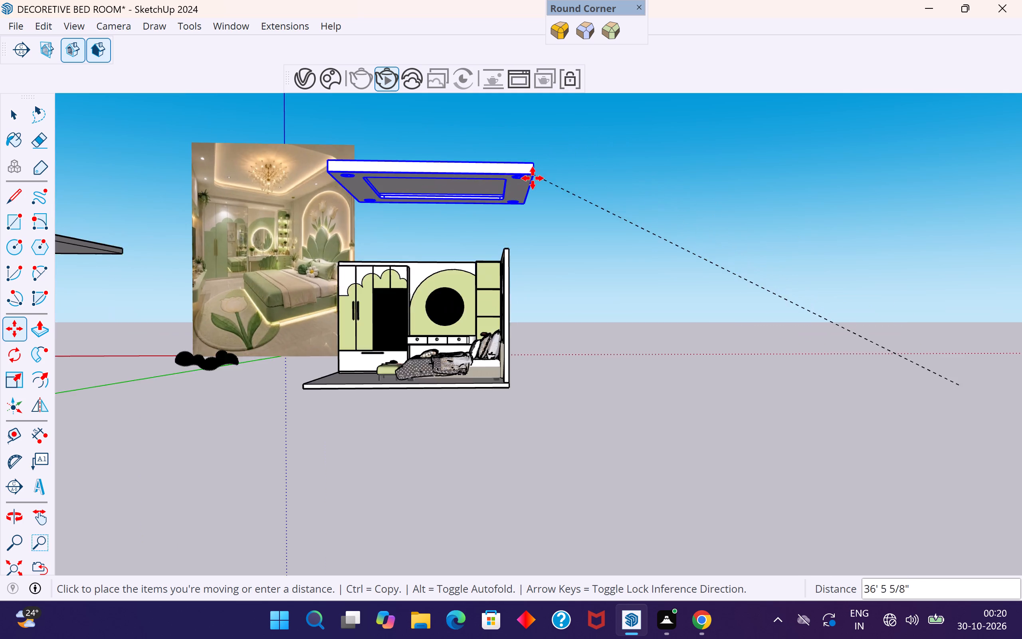
scroll(533, 178, up, 6)
scroll(492, 311, up, 5)
middle_drag(492, 311, 490, 324)
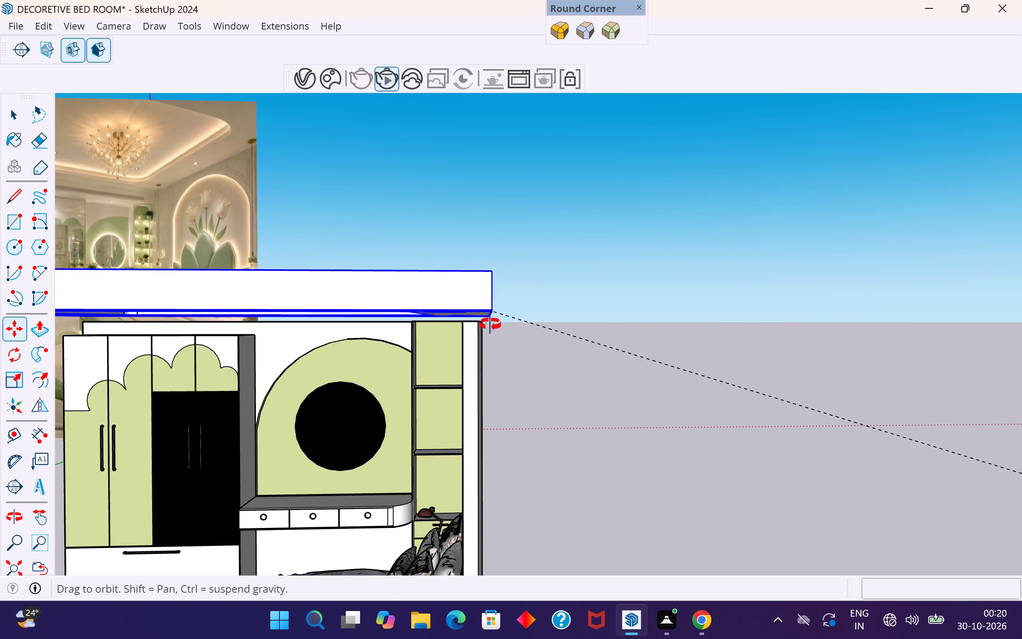
middle_drag(490, 324, 483, 373)
click(465, 409)
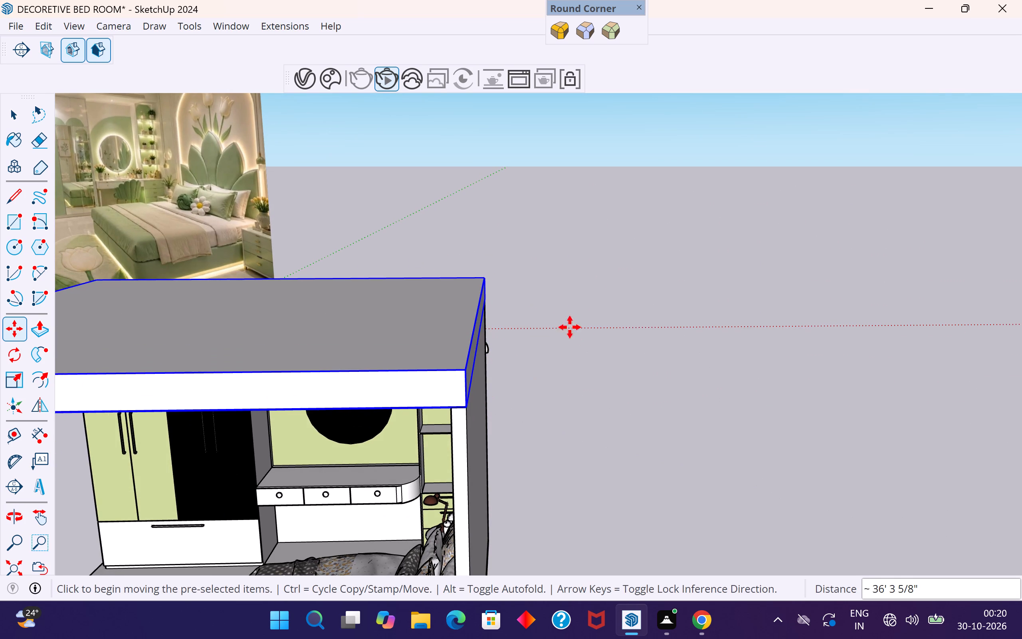
click(8, 120)
click(605, 201)
Shift the ceiling slab about 4" by its lower corner to line up with the top corner of the wardrobe-side wall.
scroll(731, 219, down, 6)
middle_drag(476, 377, 680, 235)
scroll(642, 249, up, 3)
middle_drag(627, 254, 590, 218)
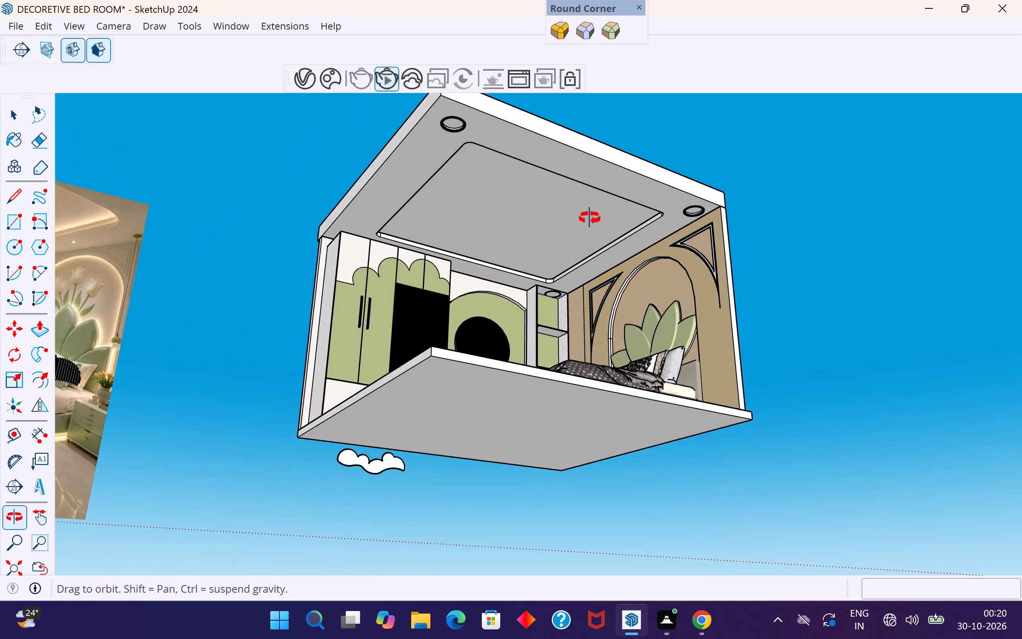
middle_drag(590, 218, 917, 386)
scroll(539, 367, up, 1)
middle_drag(539, 367, 606, 401)
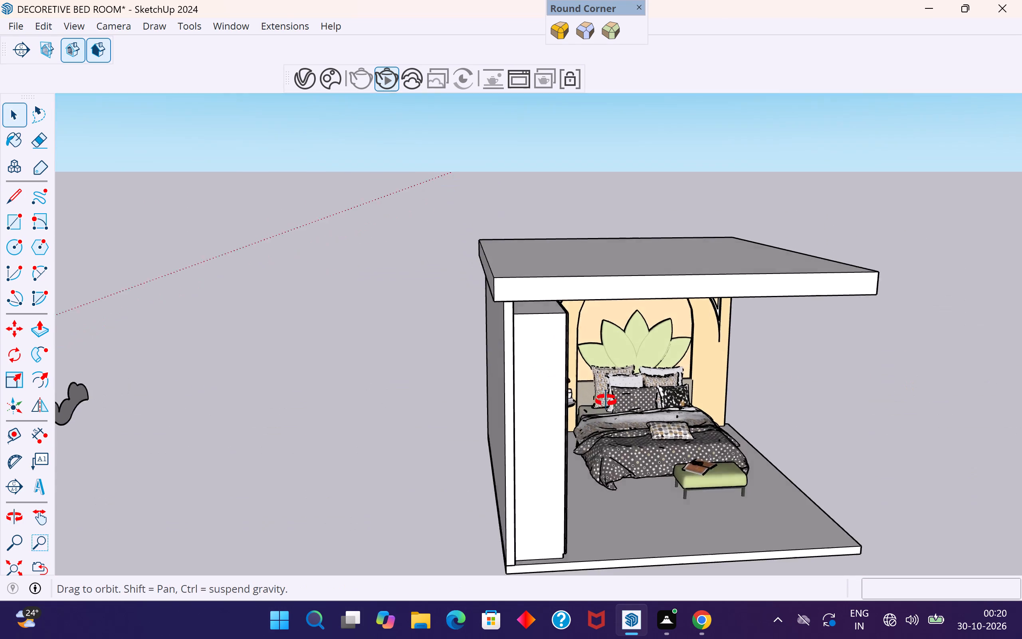
middle_drag(606, 401, 729, 376)
scroll(687, 297, up, 4)
click(672, 284)
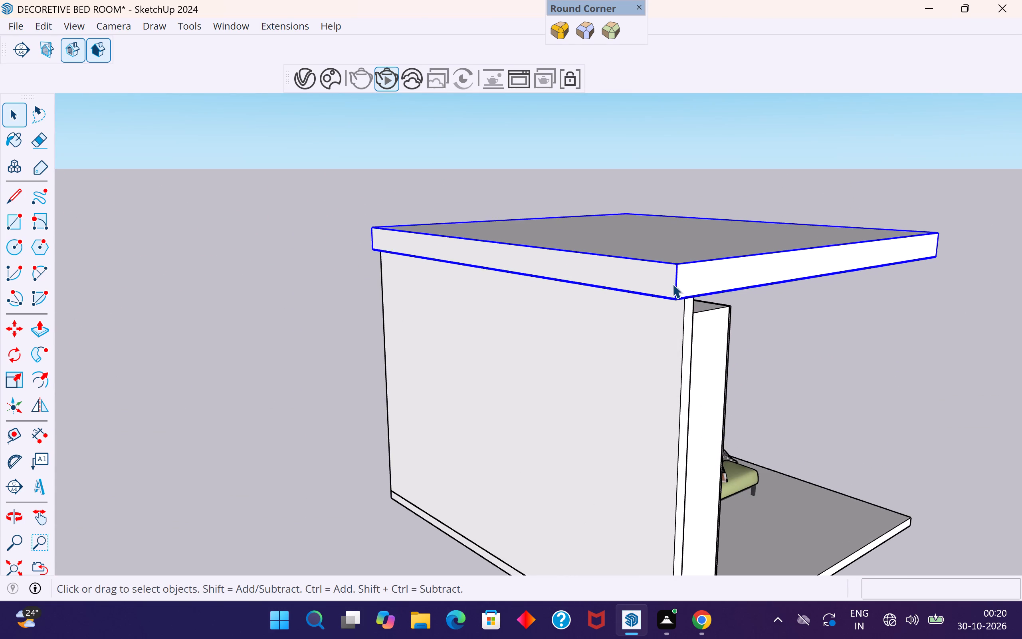
scroll(674, 296, up, 6)
middle_drag(679, 302, 682, 273)
scroll(682, 273, up, 1)
key(m)
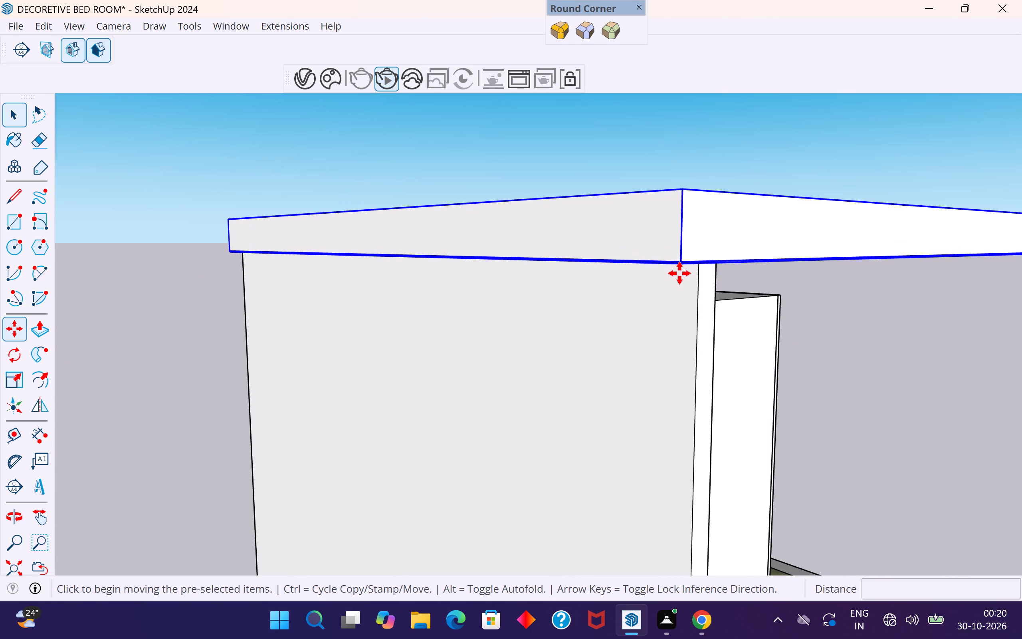
click(679, 260)
scroll(703, 259, up, 3)
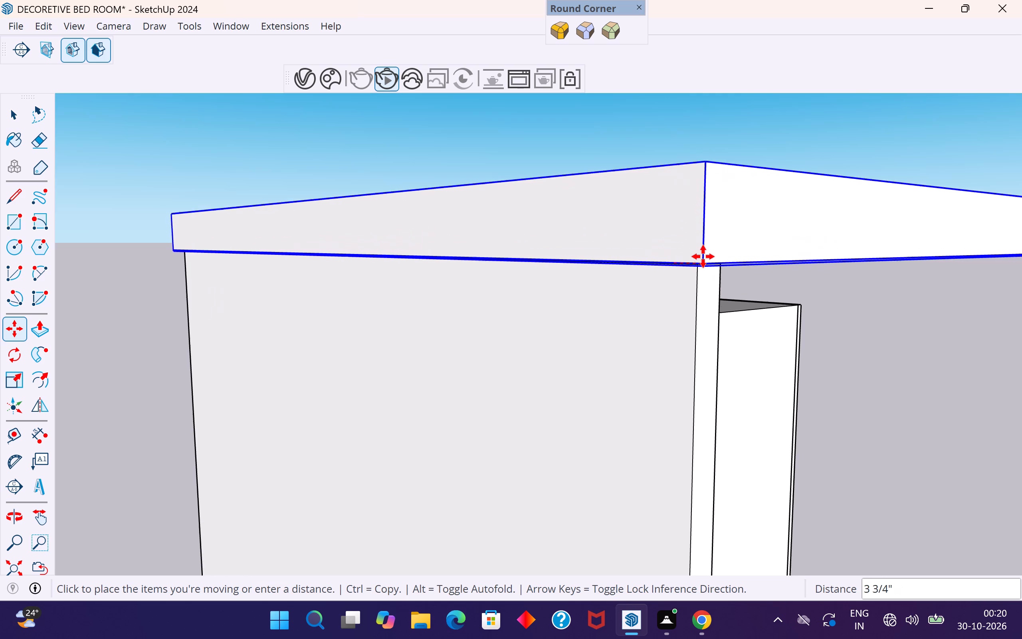
middle_drag(703, 254, 665, 208)
scroll(646, 197, up, 8)
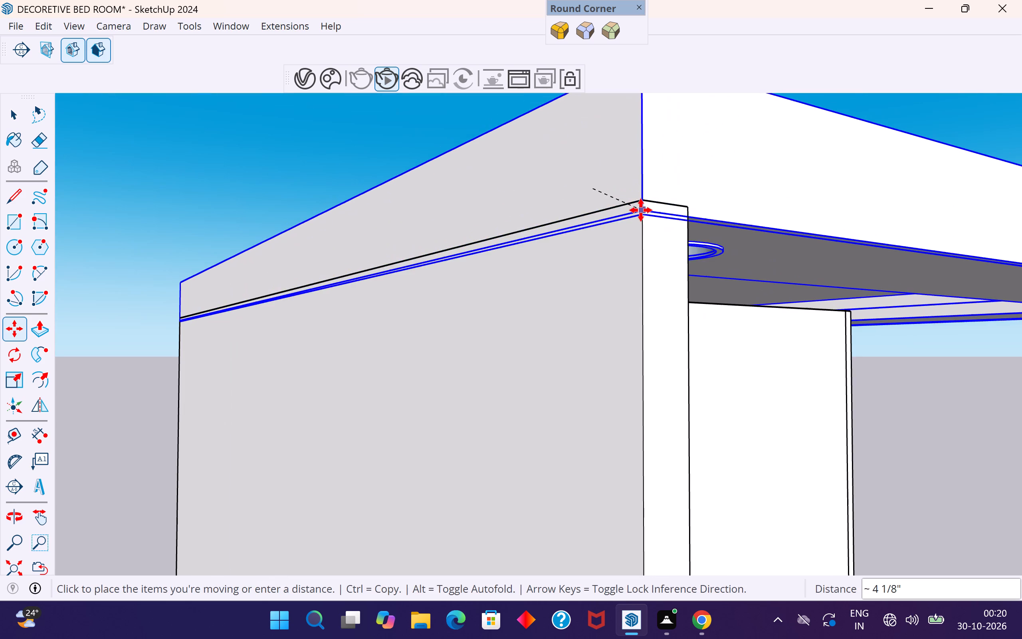
scroll(641, 204, up, 8)
middle_drag(641, 204, 509, 232)
scroll(505, 227, up, 2)
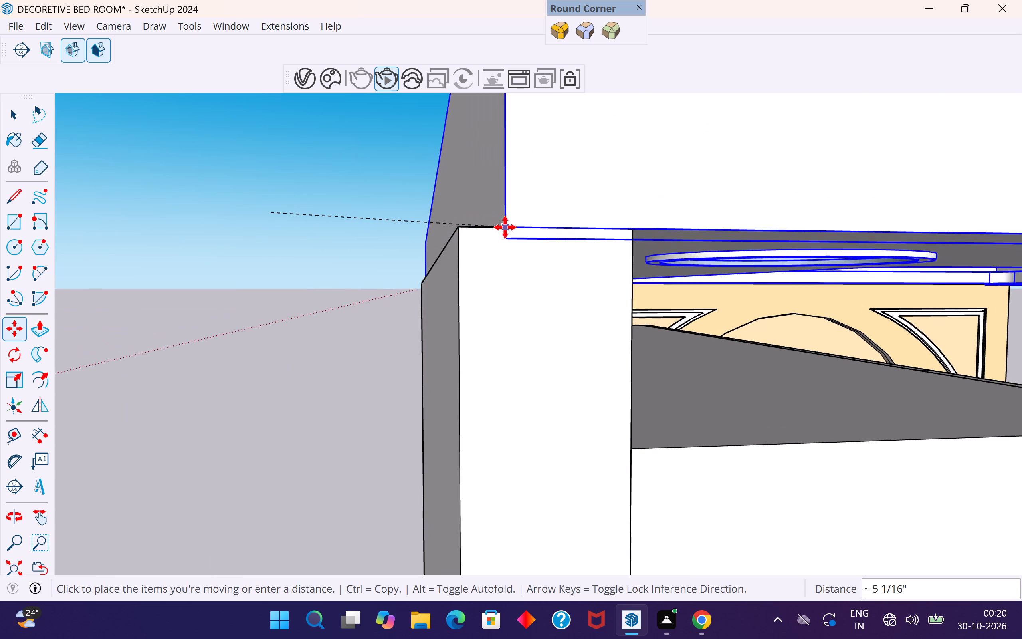
scroll(505, 227, up, 6)
click(429, 228)
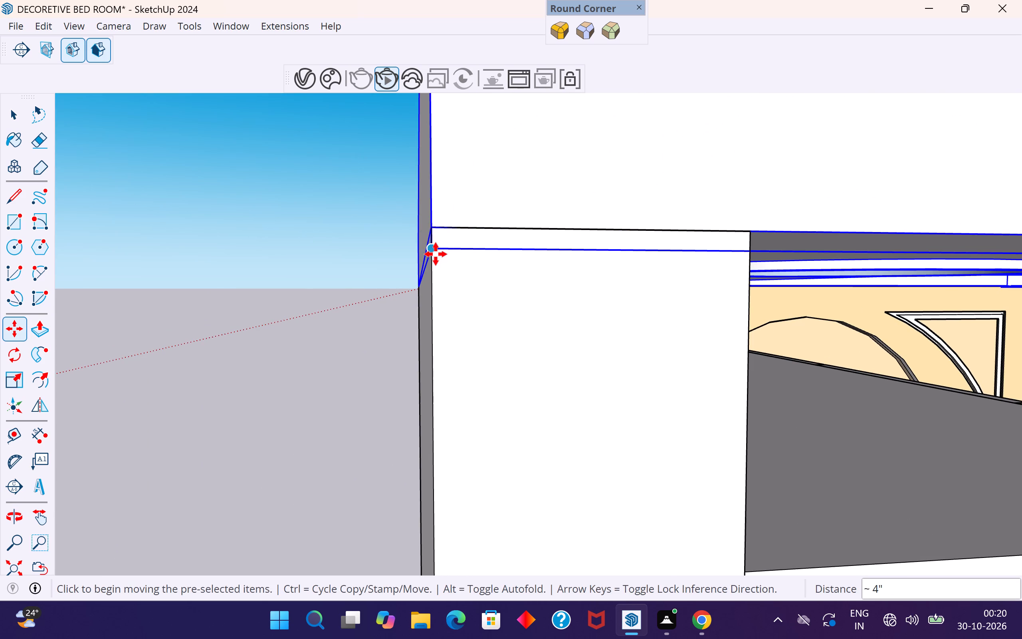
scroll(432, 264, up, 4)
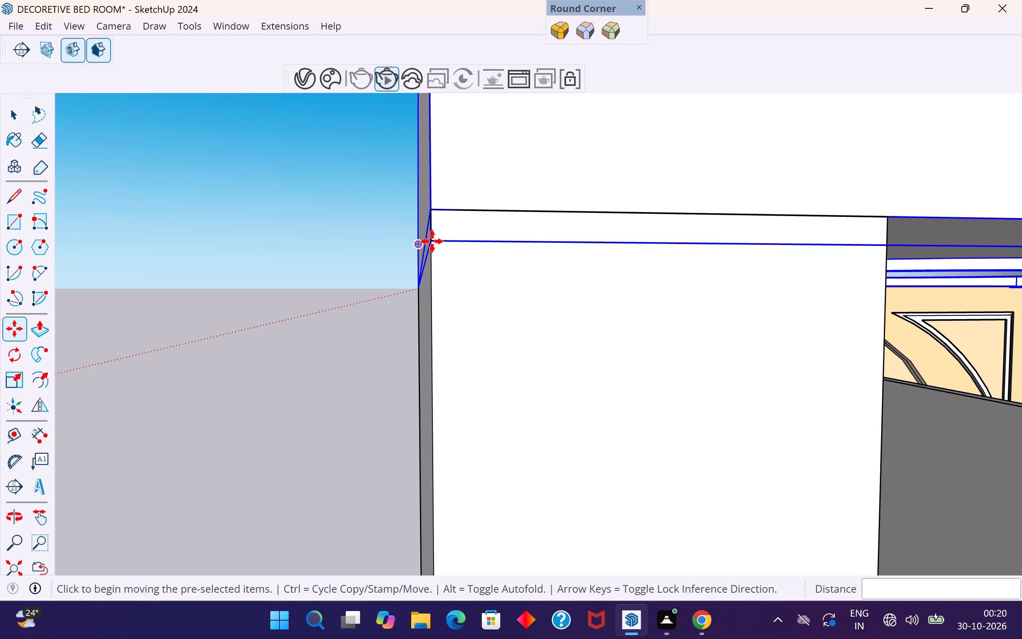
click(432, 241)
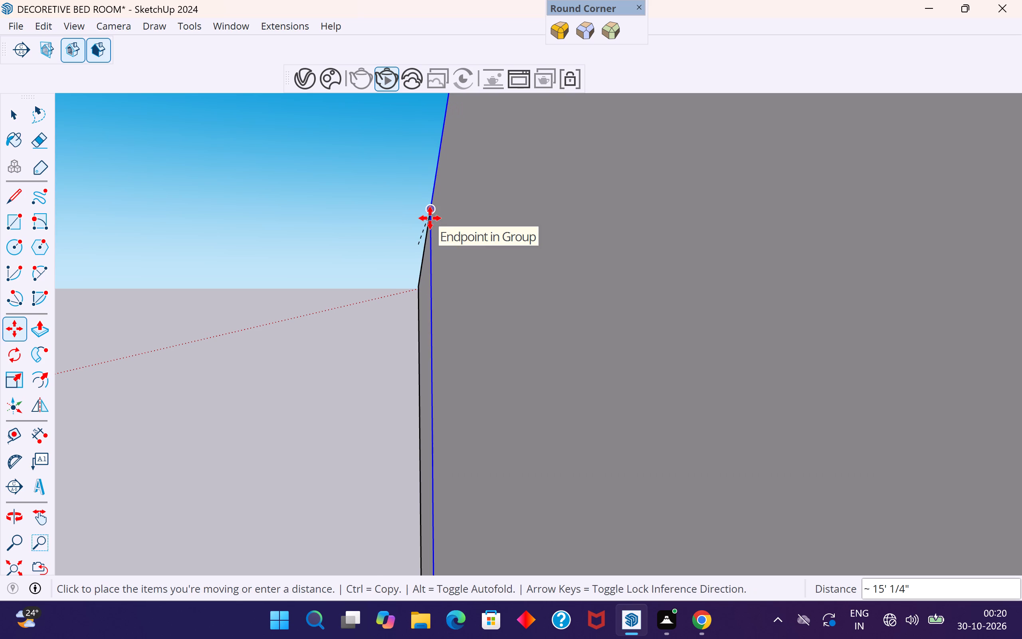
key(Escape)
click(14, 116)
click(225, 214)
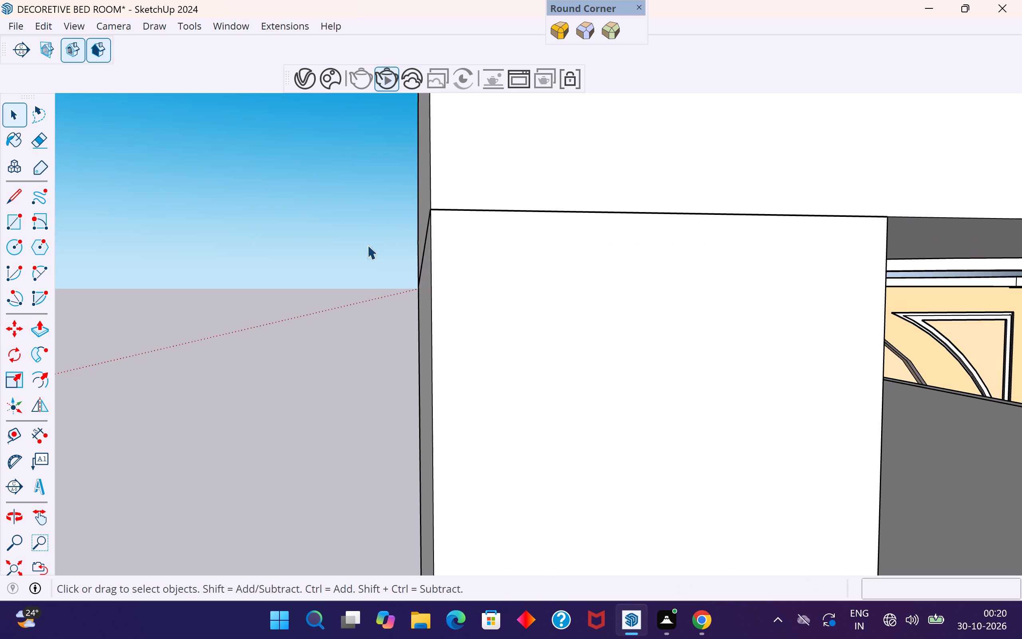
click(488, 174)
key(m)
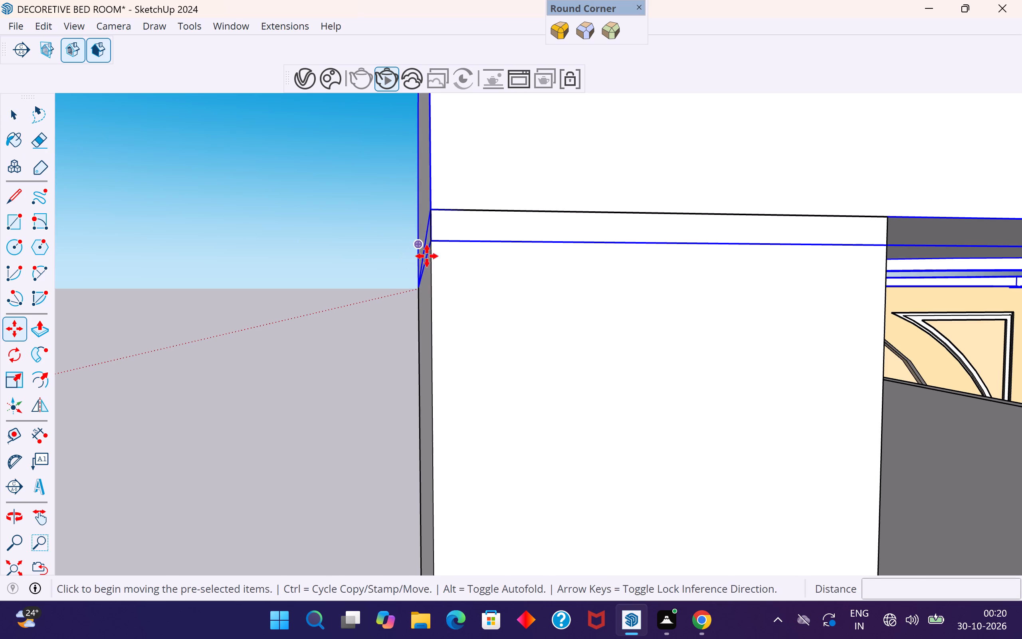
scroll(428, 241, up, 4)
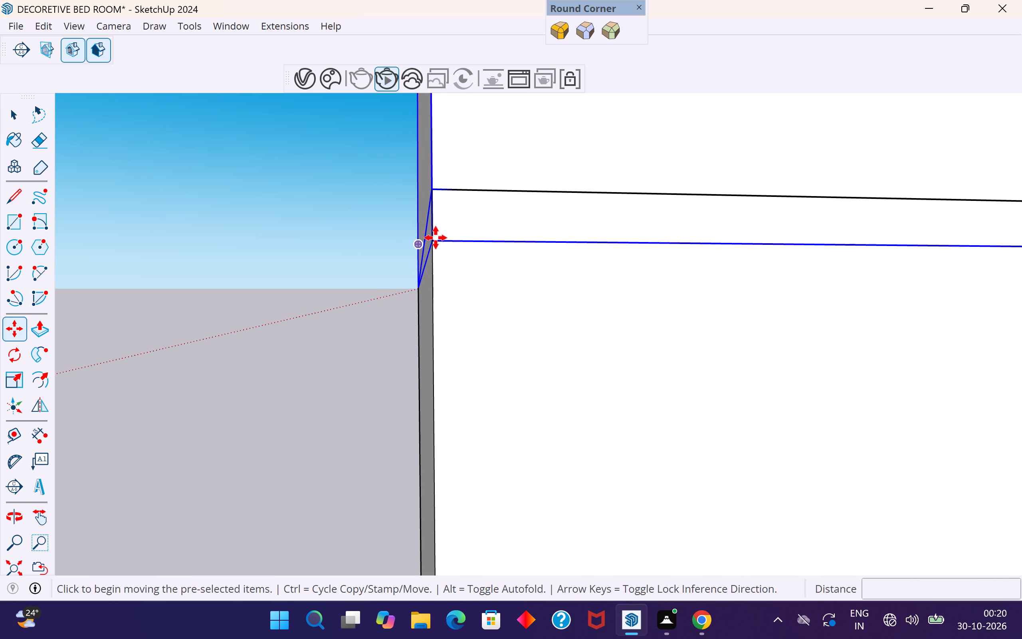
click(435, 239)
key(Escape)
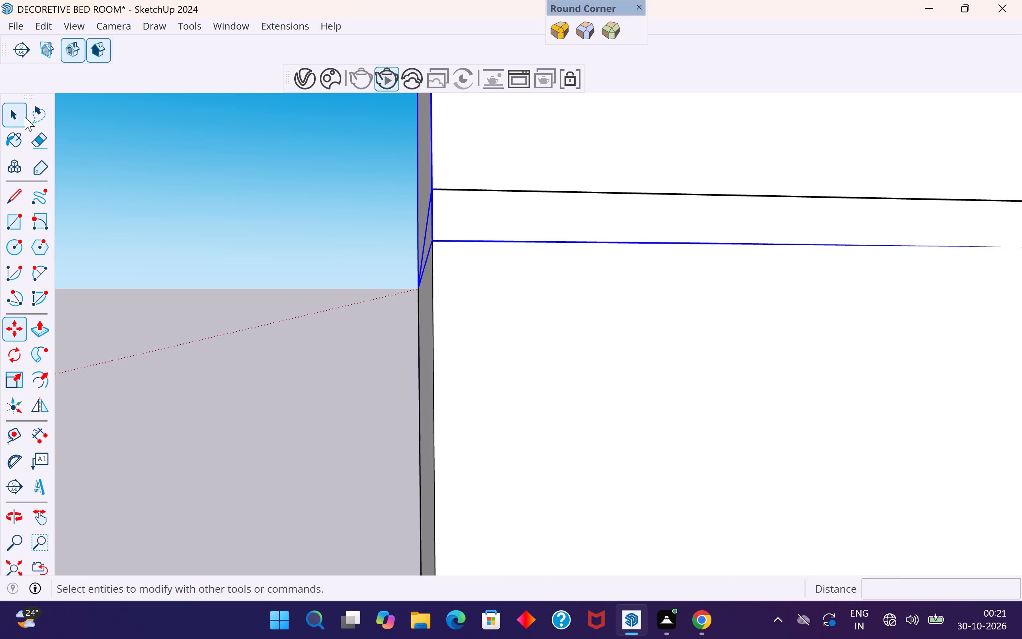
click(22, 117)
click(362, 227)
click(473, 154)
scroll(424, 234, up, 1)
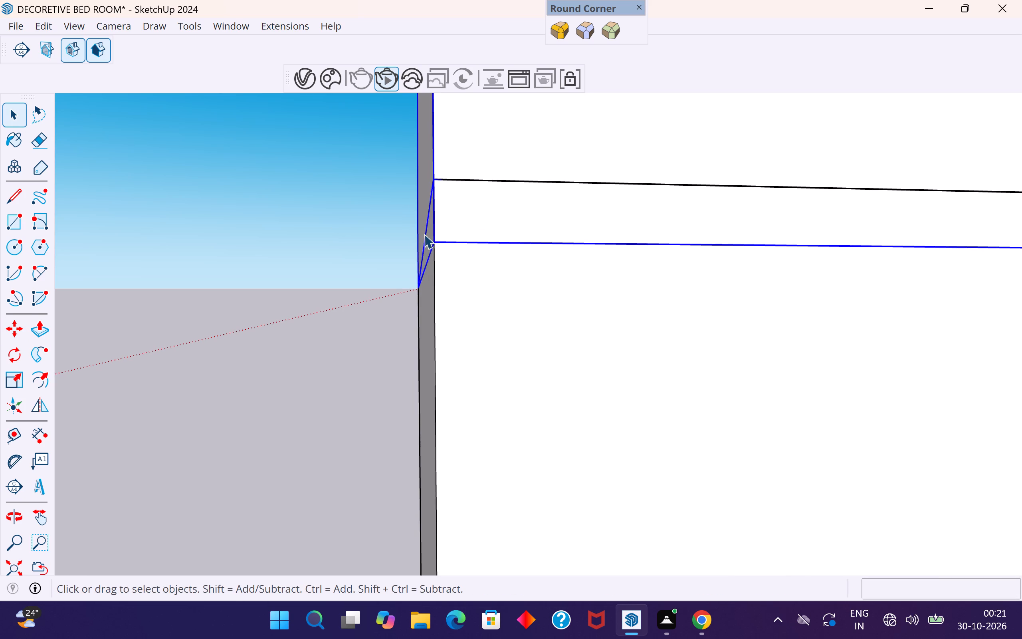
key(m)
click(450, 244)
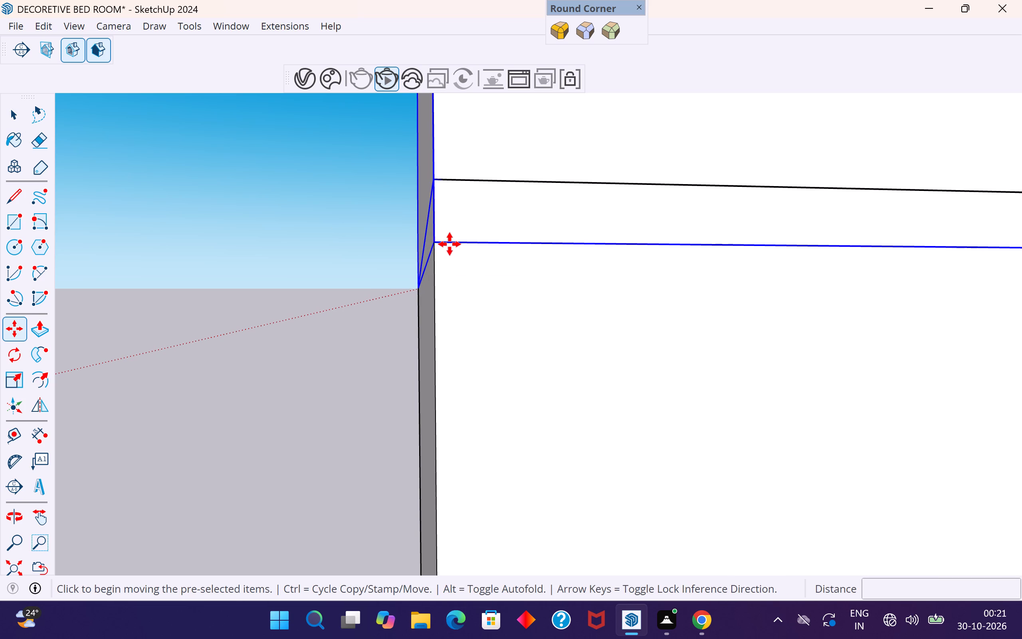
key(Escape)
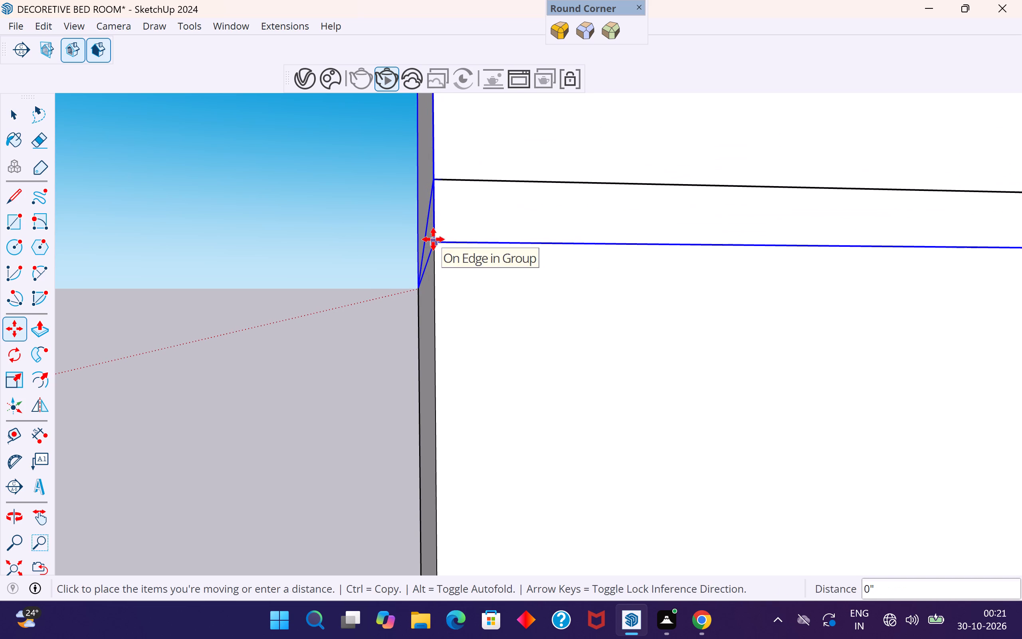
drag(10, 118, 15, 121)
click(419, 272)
Examine the joint between the ceiling slab and the outer corner of the wardrobe-side wall, and deselect the slab.
scroll(405, 284, down, 4)
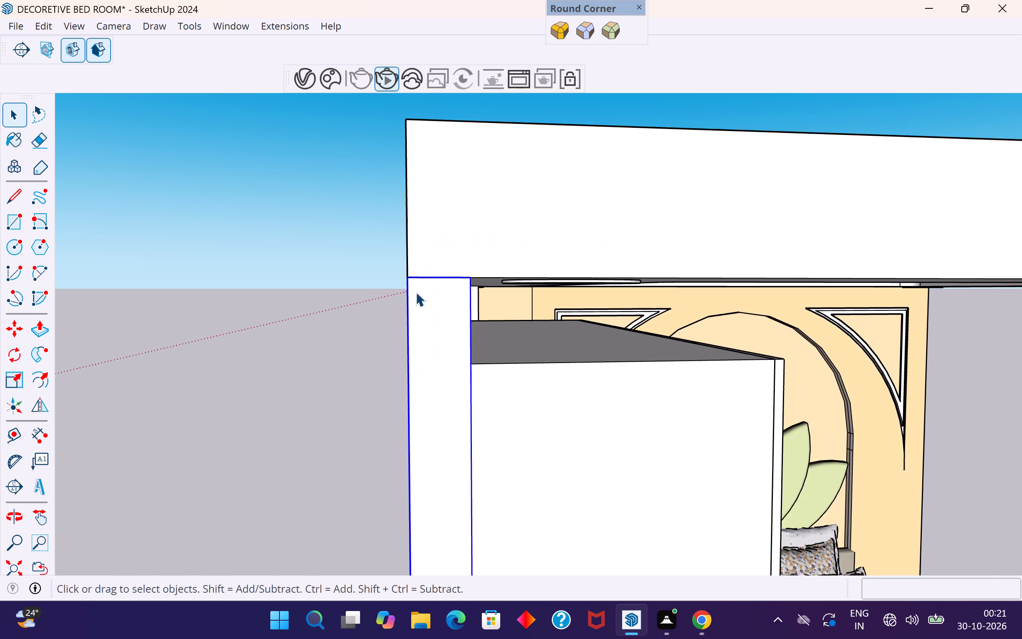
middle_drag(423, 298, 533, 397)
click(526, 343)
middle_drag(602, 414, 597, 405)
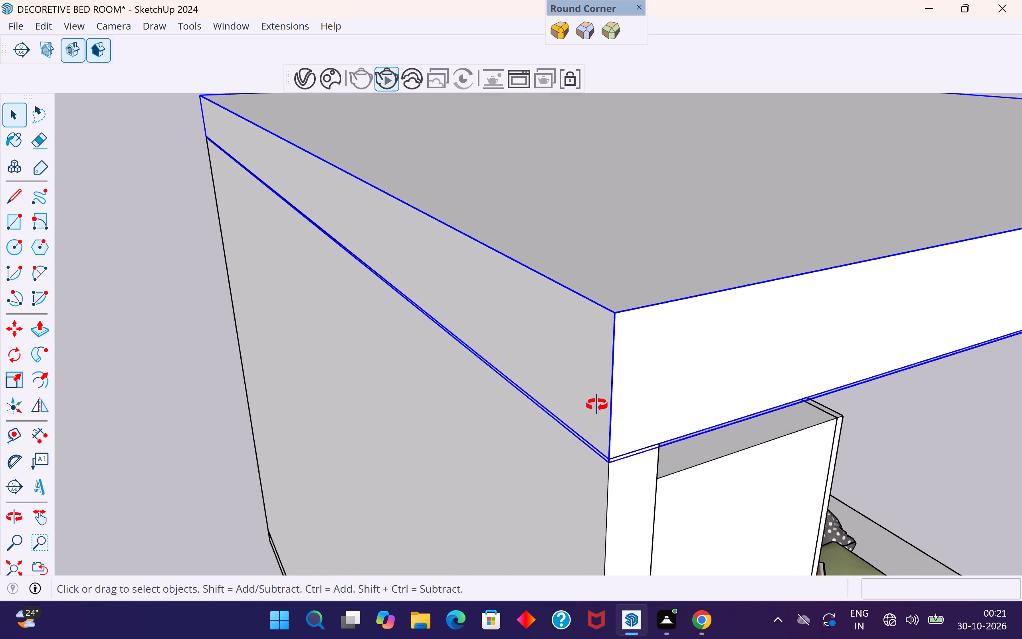
middle_drag(597, 405, 568, 323)
scroll(581, 284, up, 1)
scroll(539, 251, up, 3)
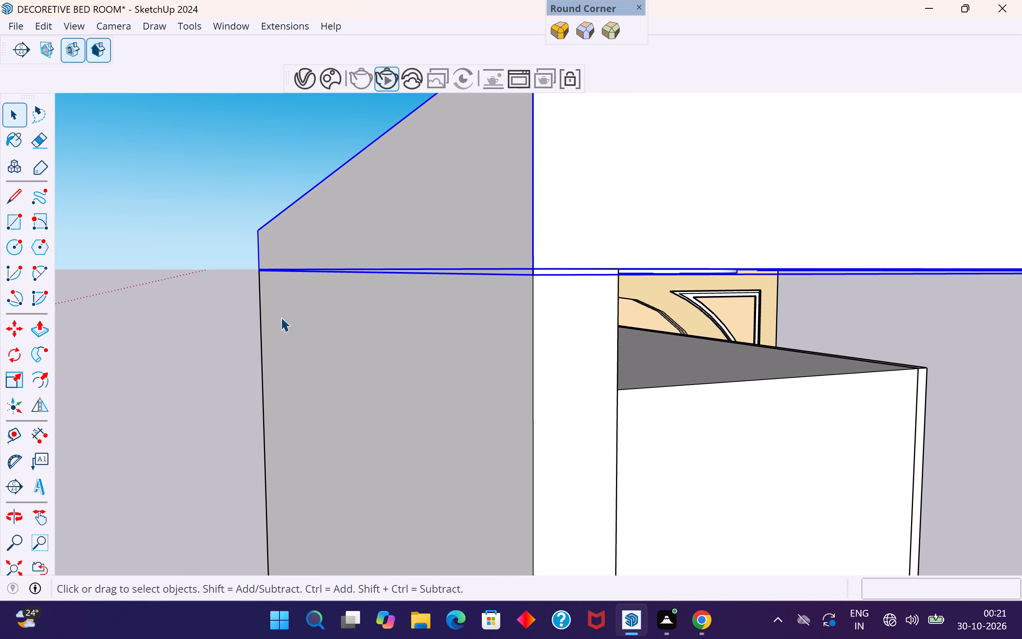
click(228, 331)
Inspect the ceiling from below inside the room, including the recessed tray and the downlight above the corner shelves.
scroll(215, 334, down, 9)
scroll(242, 448, down, 9)
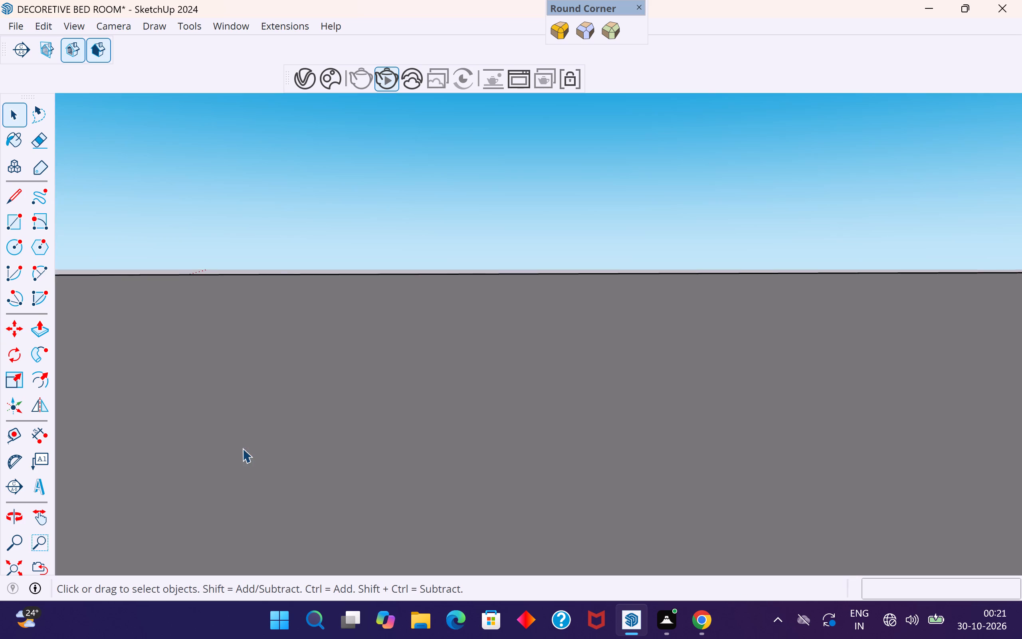
scroll(242, 448, down, 20)
scroll(242, 448, down, 20)
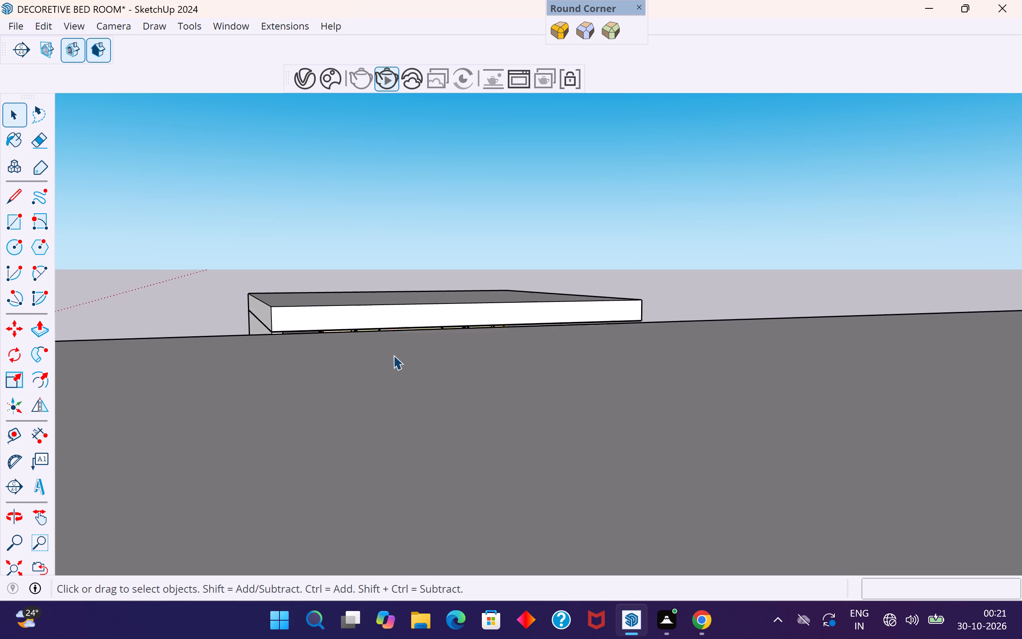
scroll(393, 355, down, 2)
scroll(393, 355, up, 1)
scroll(393, 355, down, 20)
scroll(393, 355, down, 8)
middle_drag(607, 335, 363, 390)
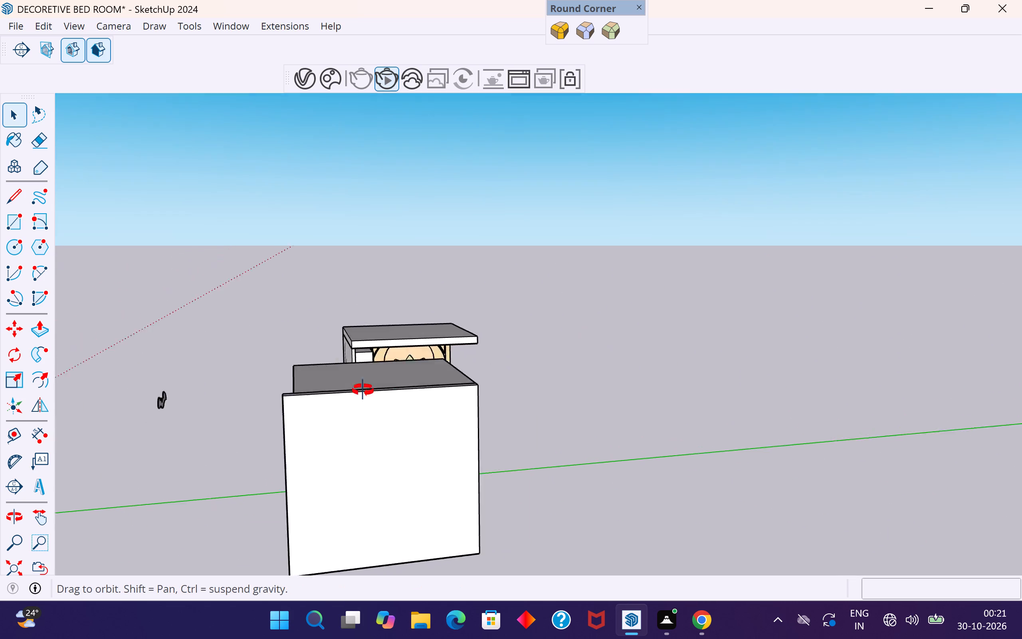
middle_drag(363, 390, 238, 311)
scroll(504, 373, up, 8)
middle_drag(505, 329, 509, 244)
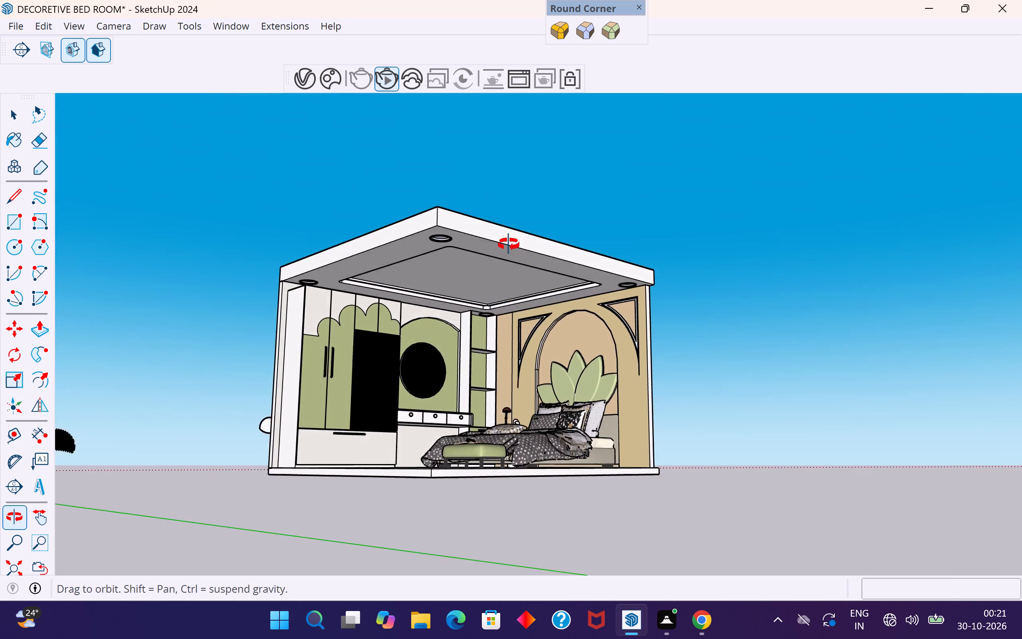
middle_drag(509, 244, 389, 203)
scroll(501, 177, up, 1)
scroll(497, 359, up, 4)
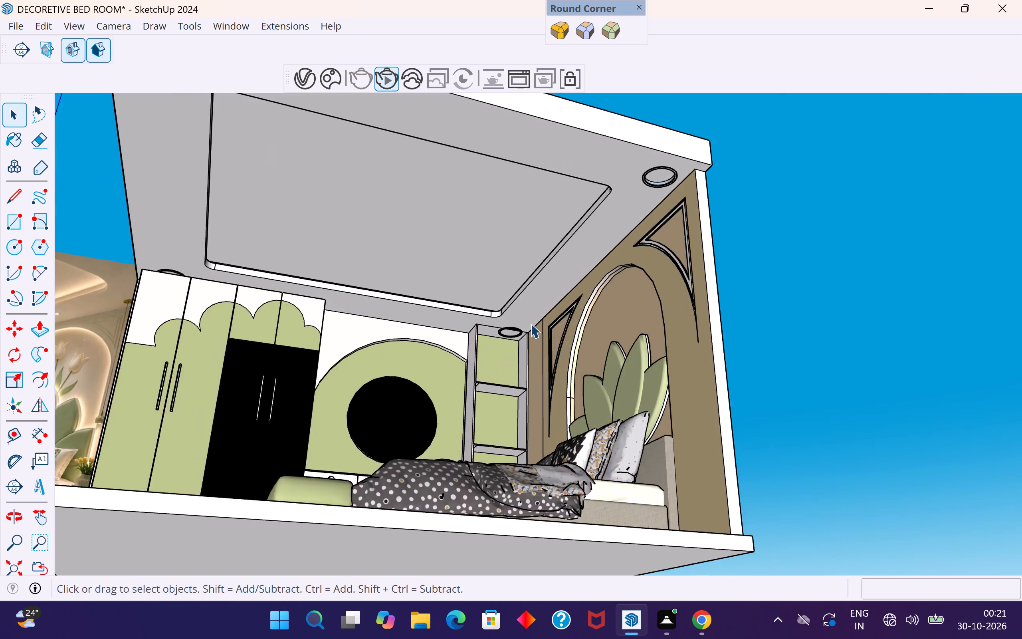
scroll(531, 323, up, 16)
middle_drag(505, 328, 557, 335)
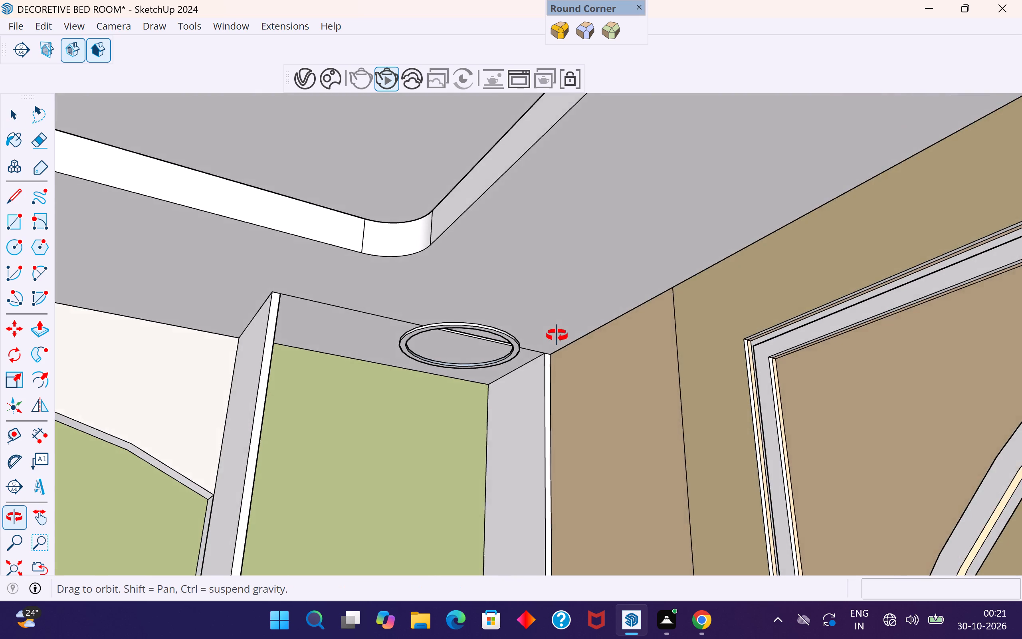
middle_drag(557, 335, 486, 331)
scroll(521, 403, down, 9)
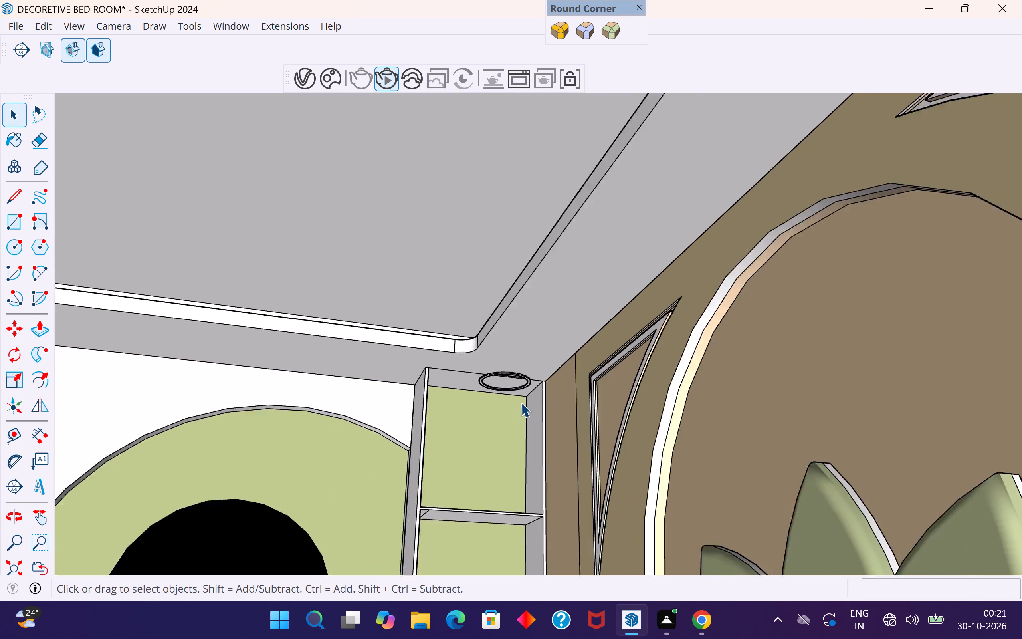
Delete the top face of the corner shelf unit beneath the ceiling downlight, along with its leftover front edge.
scroll(521, 403, down, 10)
scroll(274, 391, up, 5)
middle_drag(267, 372, 484, 429)
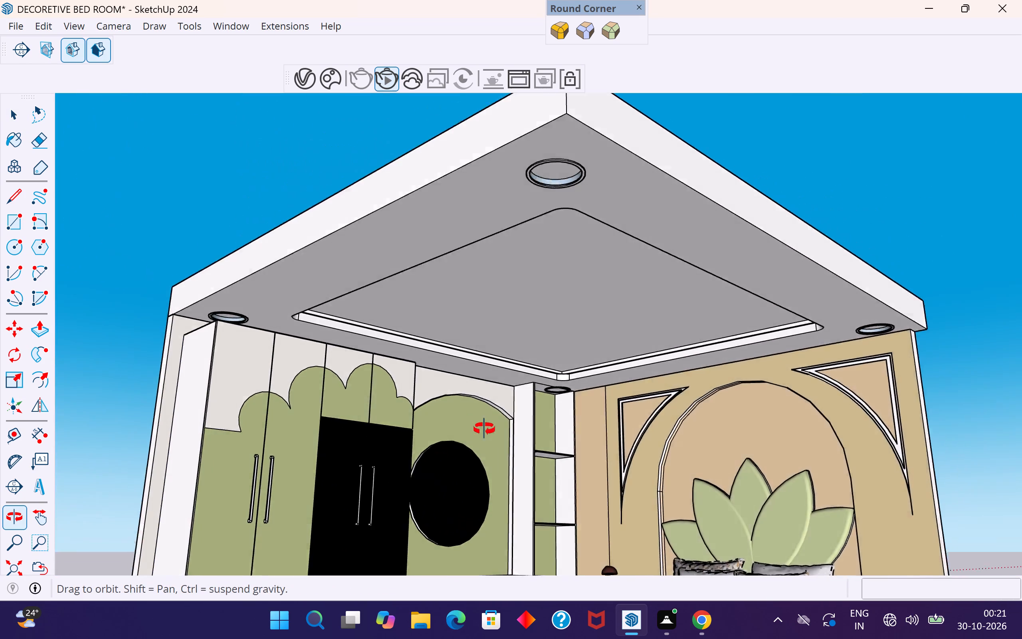
middle_drag(484, 429, 482, 420)
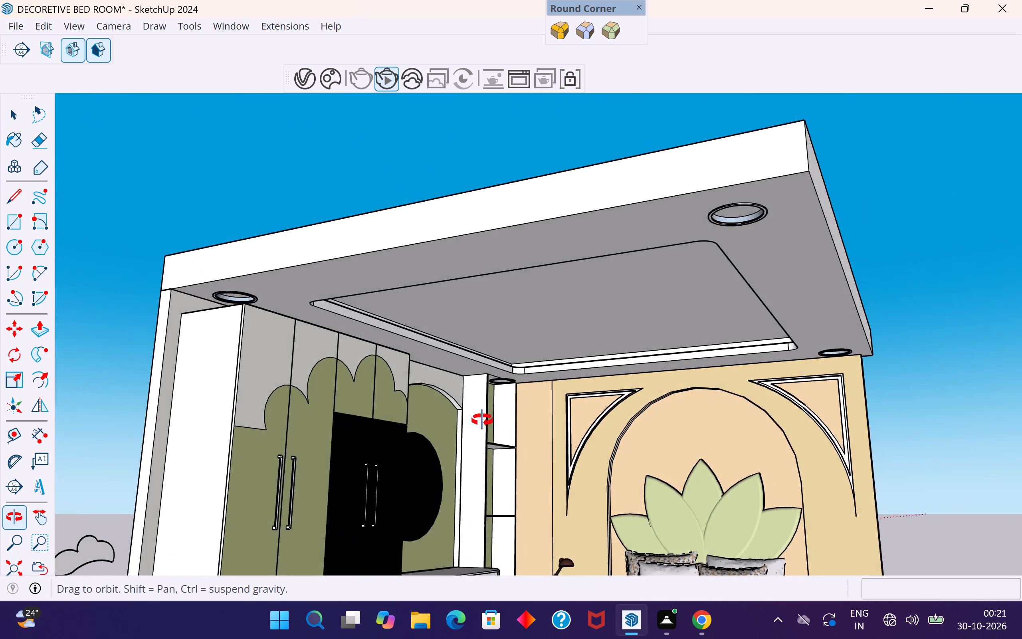
middle_drag(482, 420, 301, 406)
scroll(637, 413, up, 9)
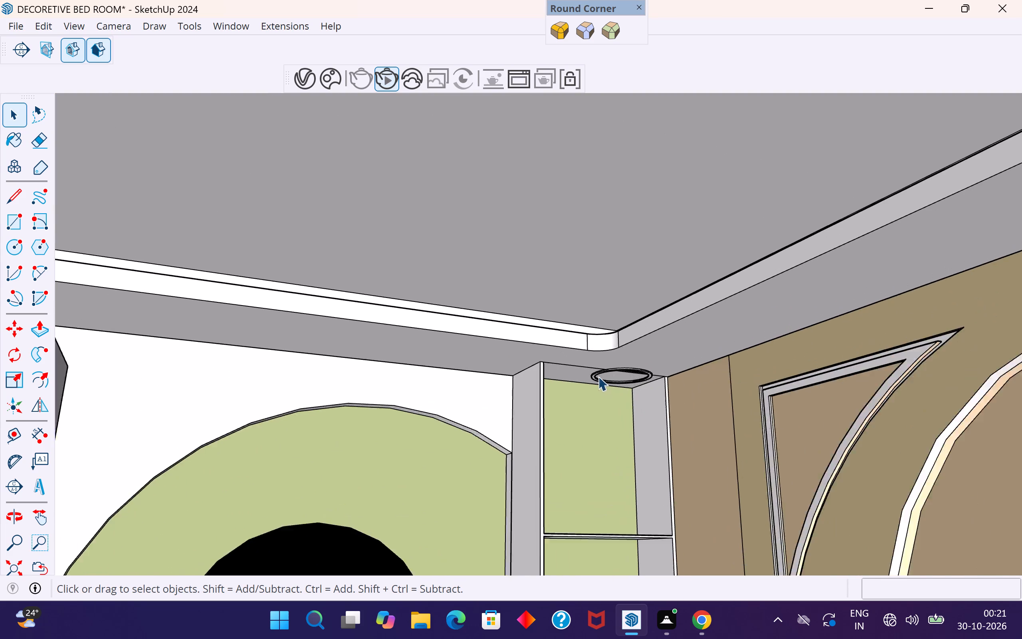
scroll(598, 376, up, 4)
click(582, 356)
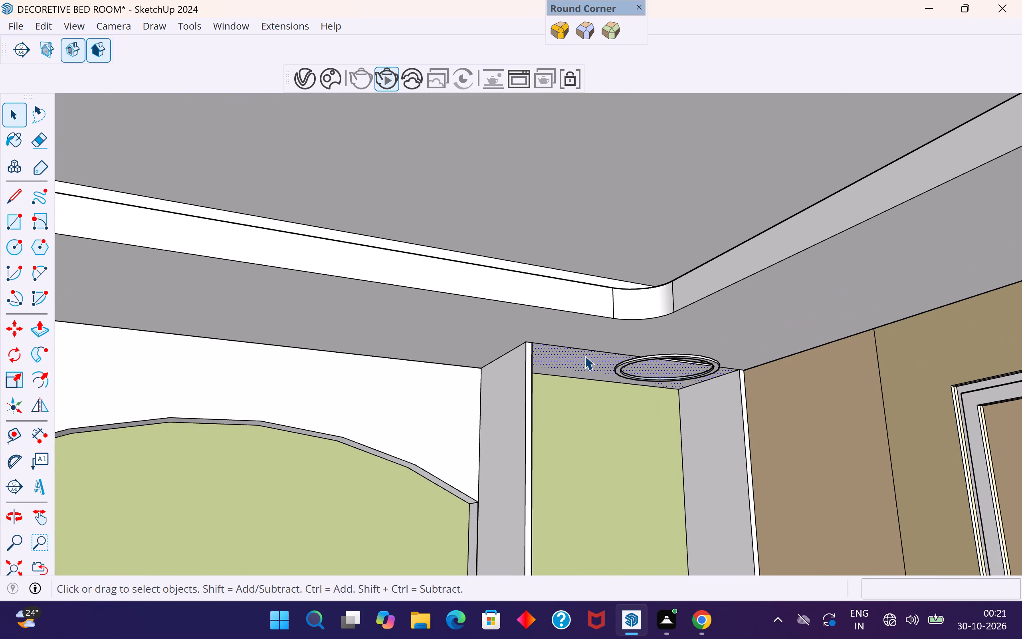
key(Delete)
key(ctrl+super+F24)
click(609, 353)
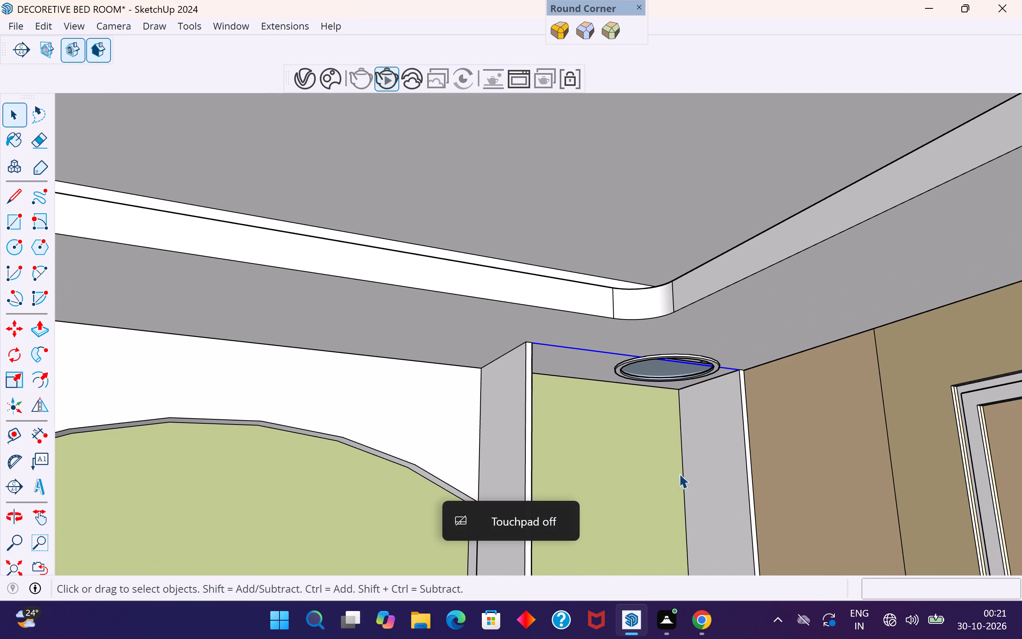
key(ctrl+super+F24)
key(ctrl+super+F24)
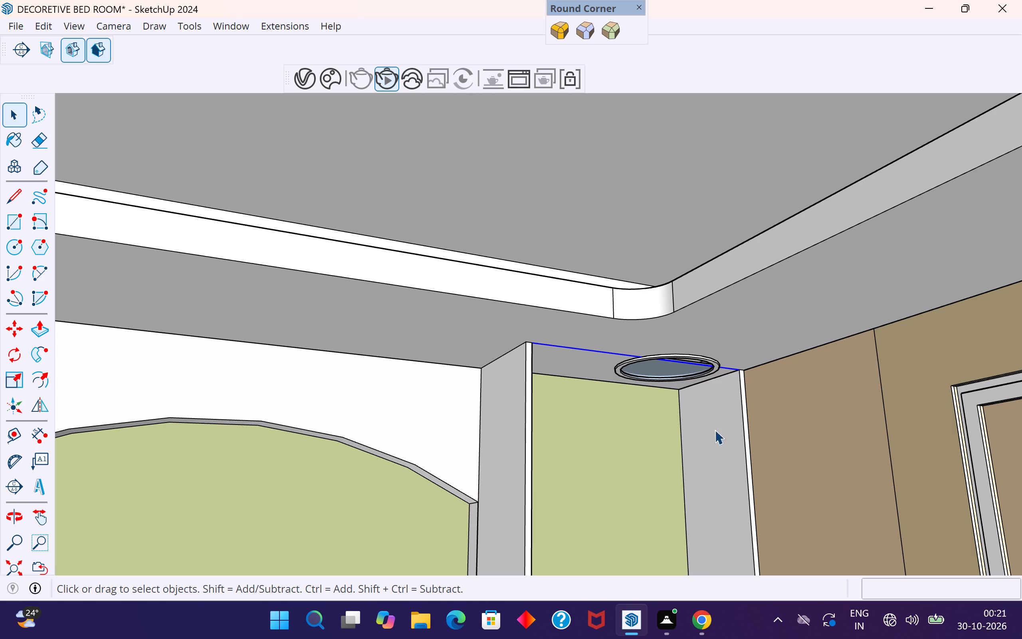
click(713, 423)
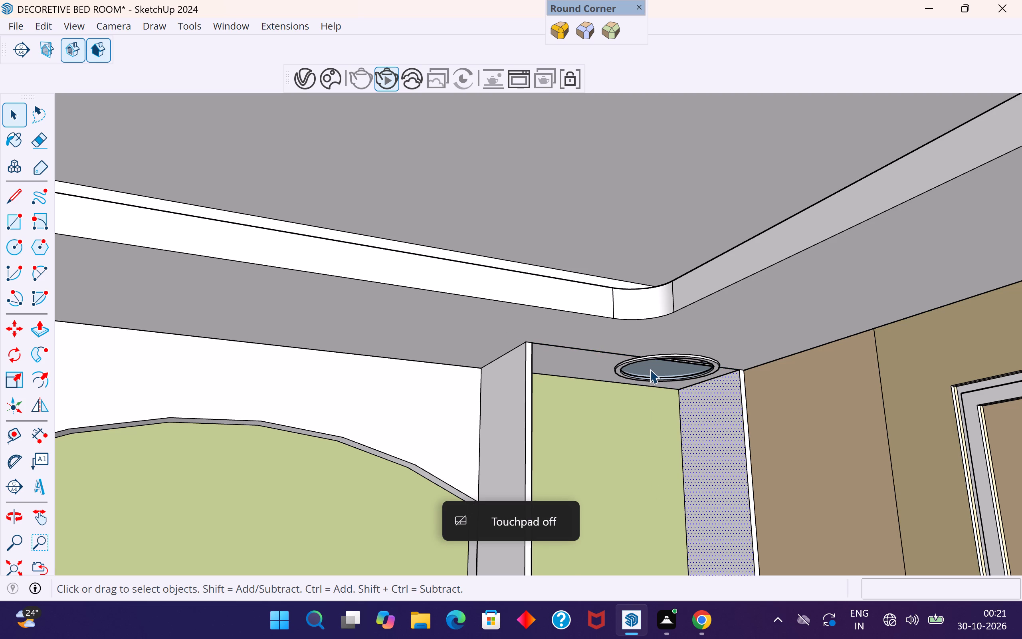
click(611, 353)
key(Delete)
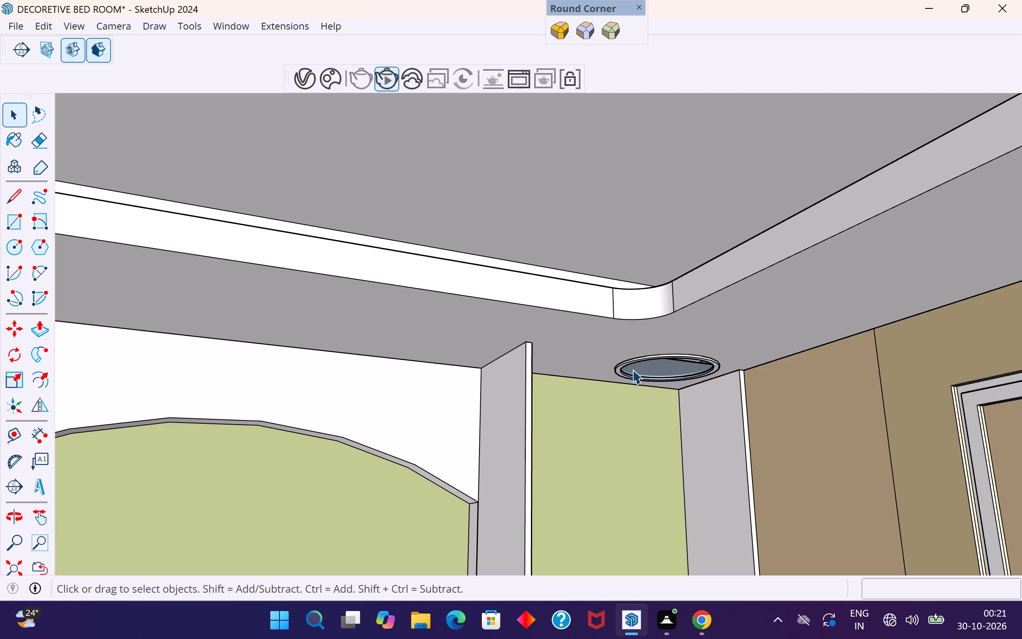
Delete the face and straight edge cutting across the opening of the downlight above the corner shelves.
scroll(678, 408, down, 3)
middle_drag(691, 378, 711, 312)
scroll(678, 391, up, 9)
middle_drag(685, 387, 696, 337)
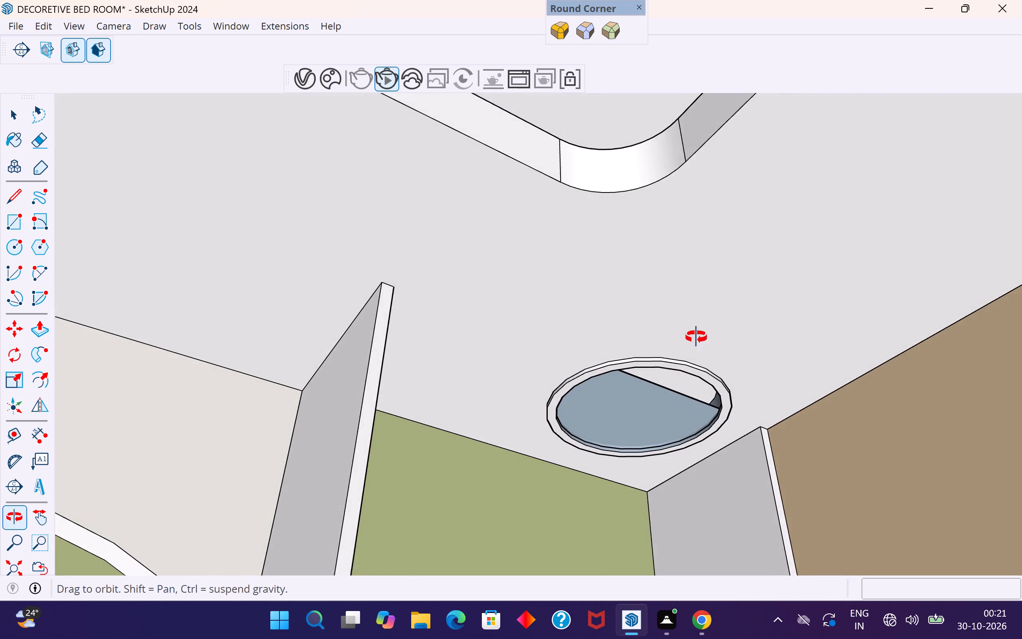
middle_drag(696, 337, 704, 345)
scroll(681, 419, up, 7)
middle_drag(673, 413, 794, 287)
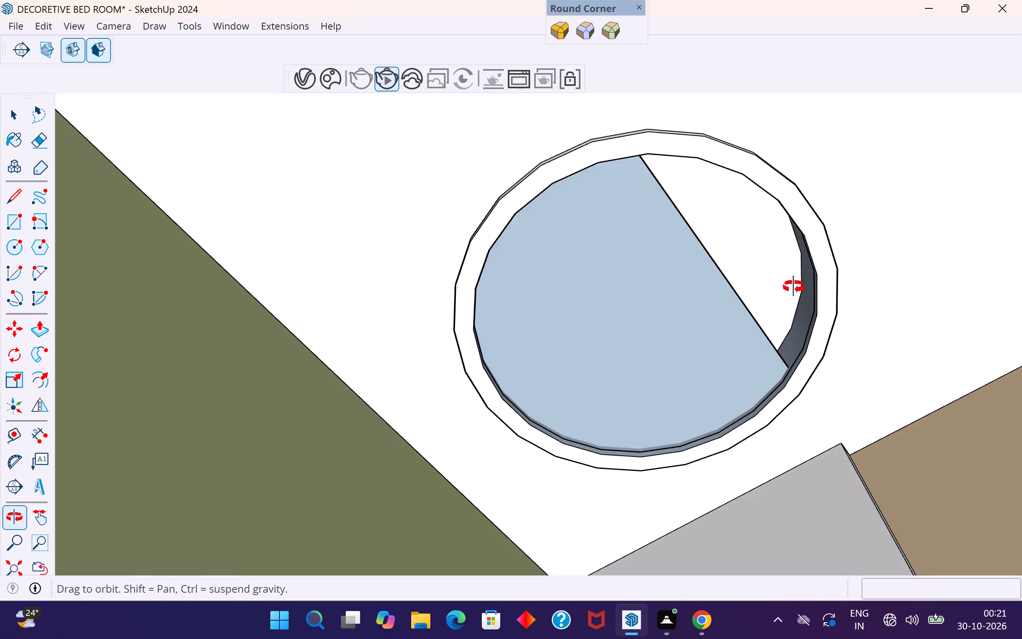
middle_drag(794, 287, 888, 296)
click(735, 336)
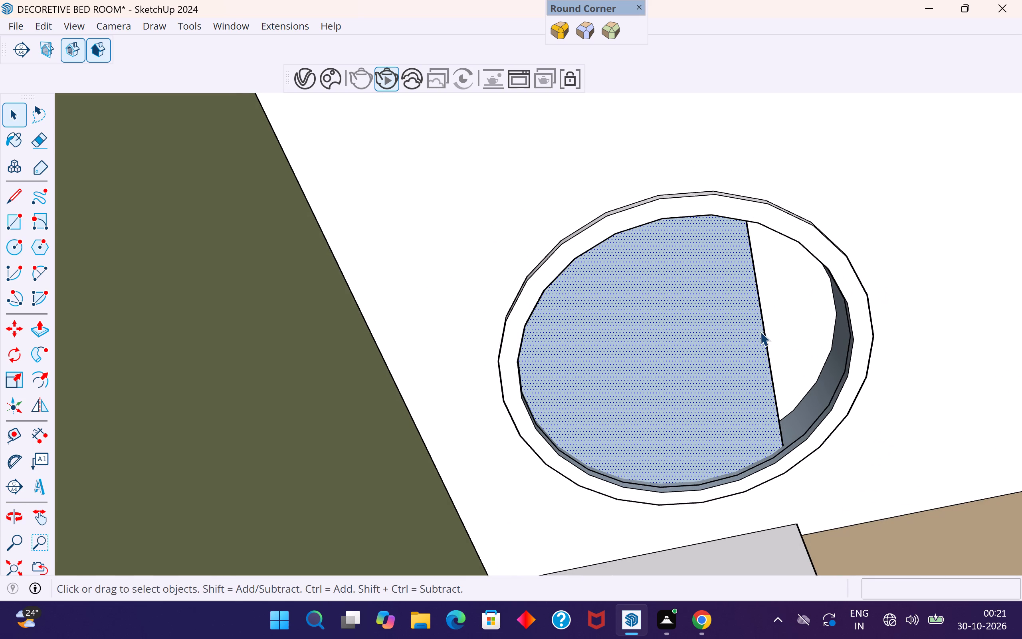
key(Delete)
click(765, 331)
key(Delete)
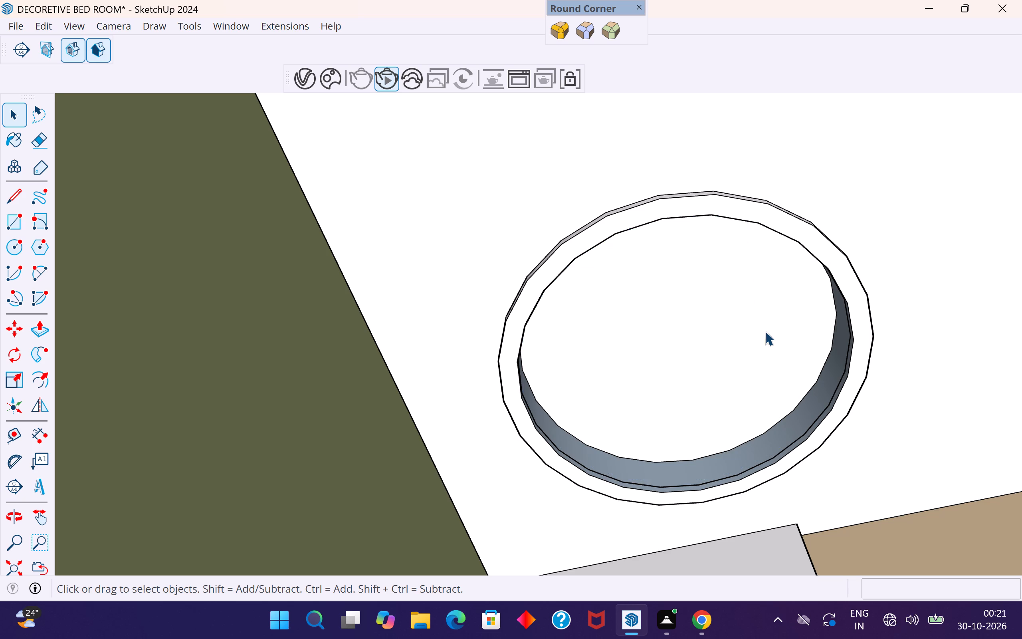
Bring the whole model back into view and check the four ceiling downlights and the recessed tray from below.
scroll(734, 400, down, 6)
scroll(735, 402, down, 20)
scroll(735, 402, down, 7)
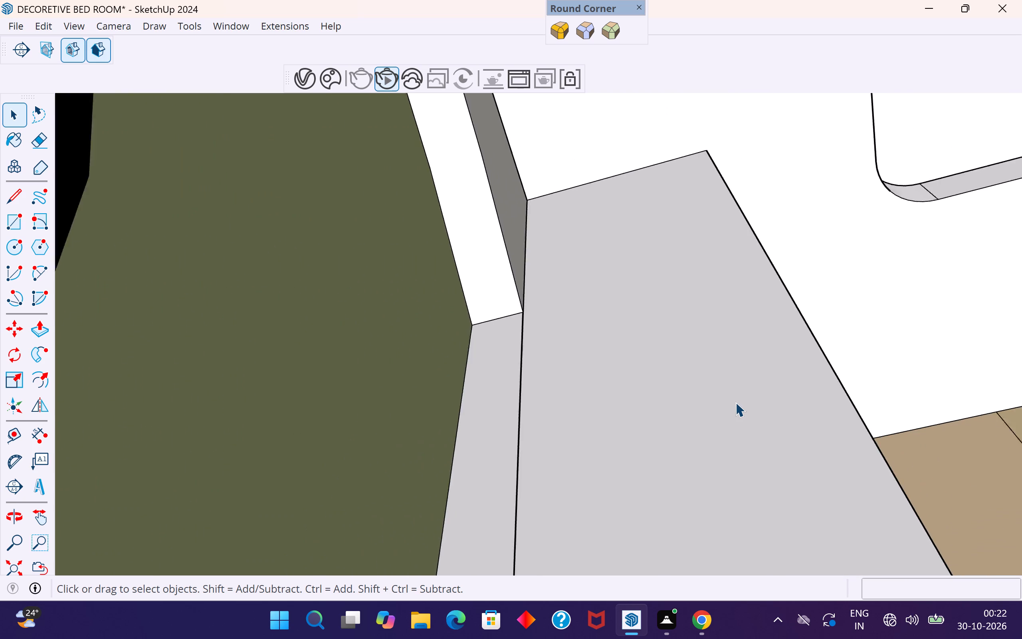
scroll(735, 402, down, 20)
scroll(735, 402, down, 3)
scroll(559, 505, down, 9)
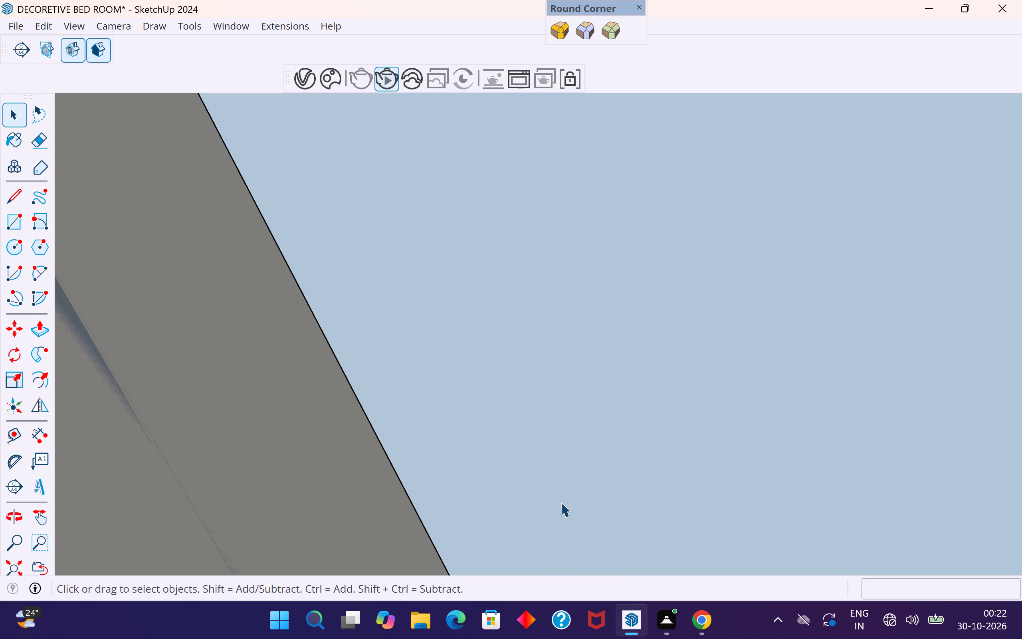
scroll(561, 502, down, 10)
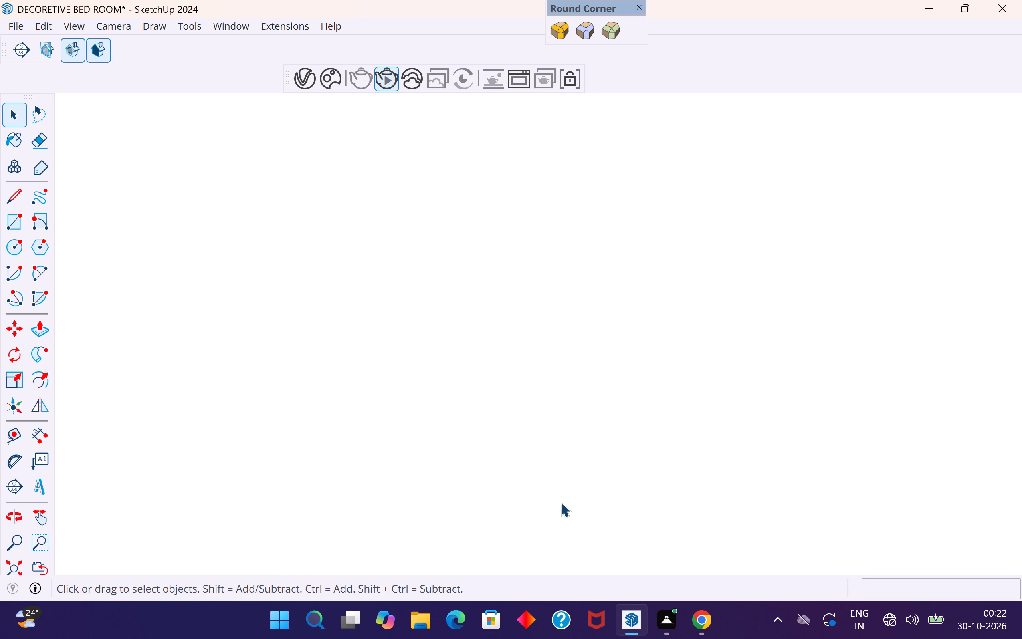
scroll(560, 504, down, 7)
scroll(529, 487, down, 11)
scroll(572, 437, down, 12)
scroll(572, 437, up, 1)
scroll(567, 431, down, 9)
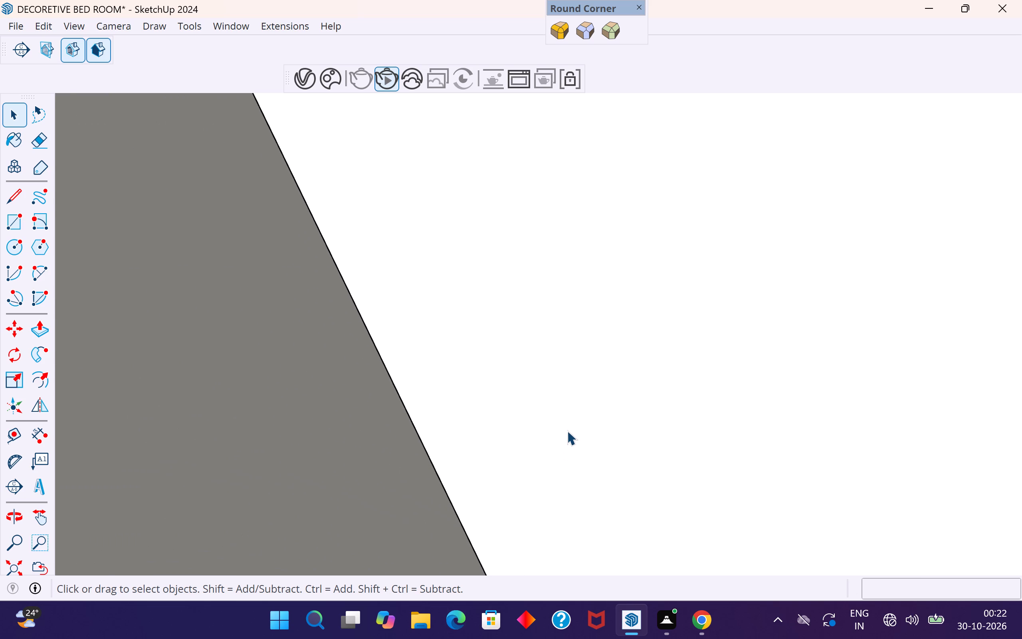
scroll(567, 431, down, 7)
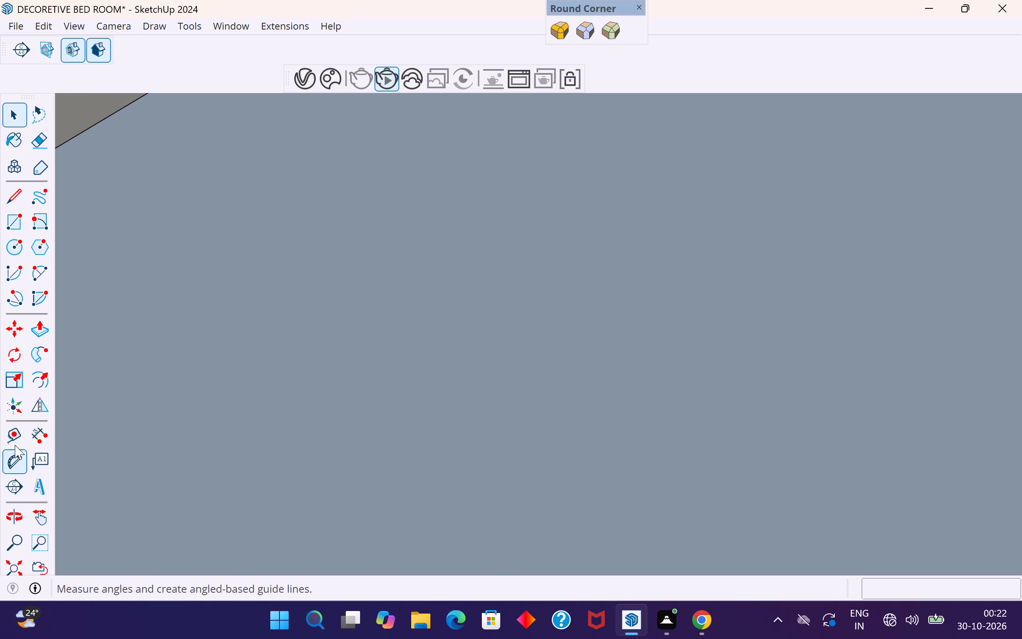
click(6, 568)
scroll(286, 423, down, 6)
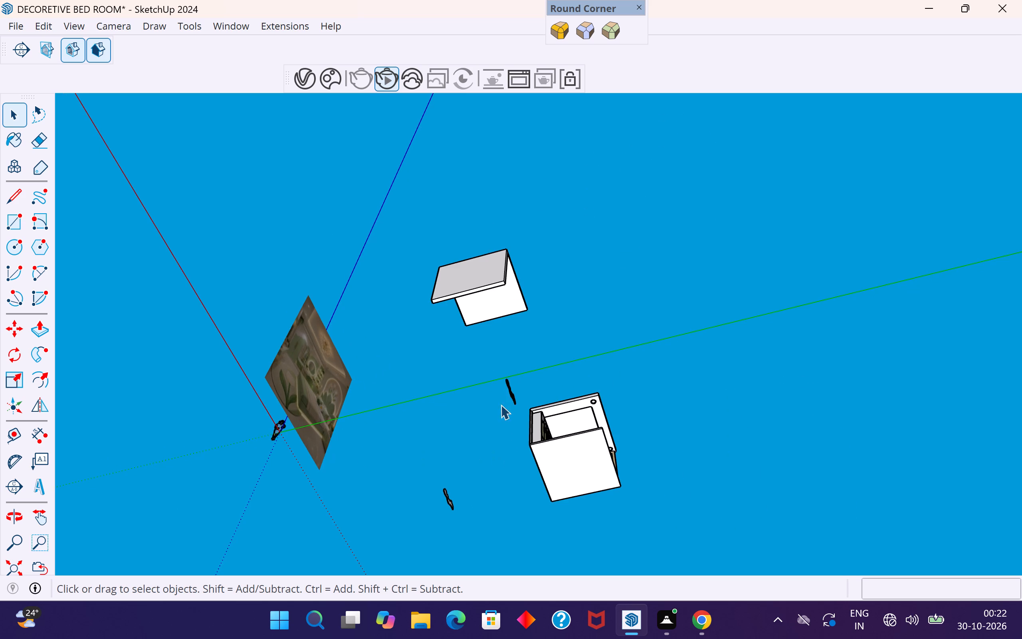
scroll(576, 405, down, 6)
click(582, 505)
middle_drag(719, 347, 894, 389)
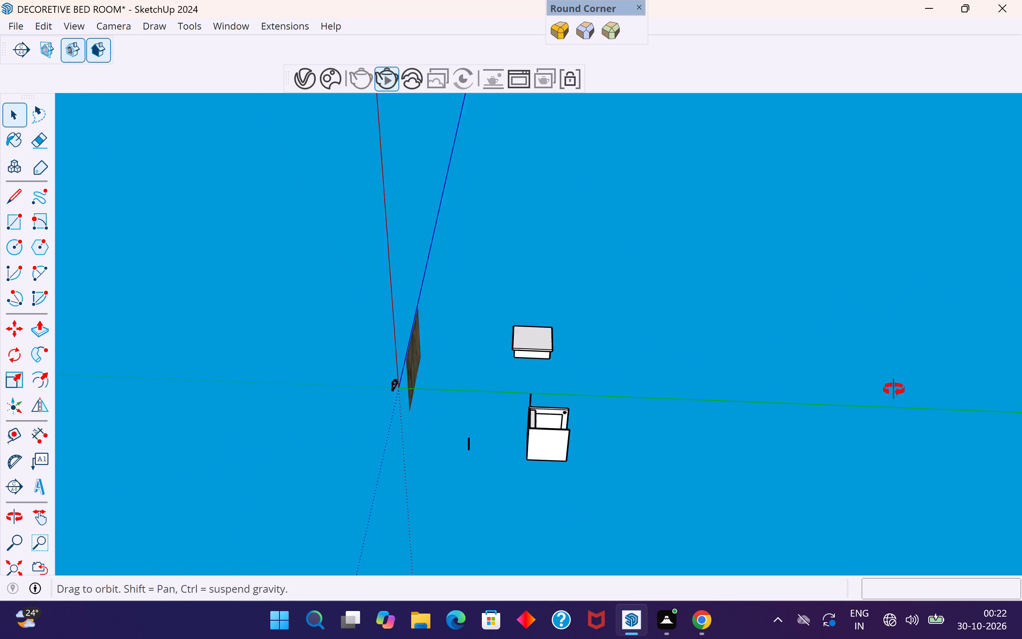
middle_drag(894, 389, 878, 619)
click(626, 343)
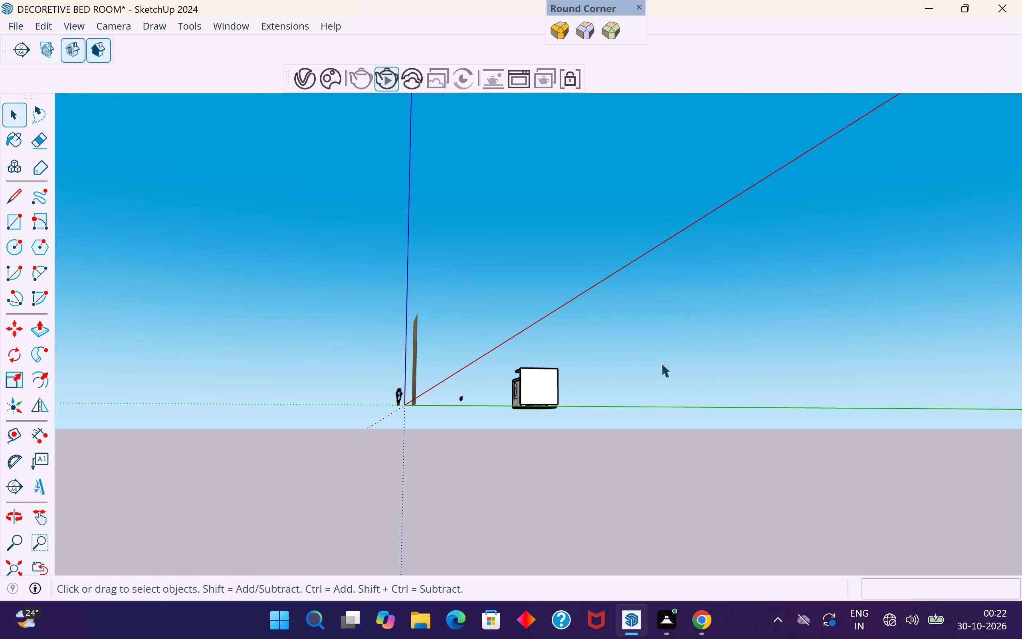
middle_drag(661, 363, 453, 433)
scroll(564, 363, up, 14)
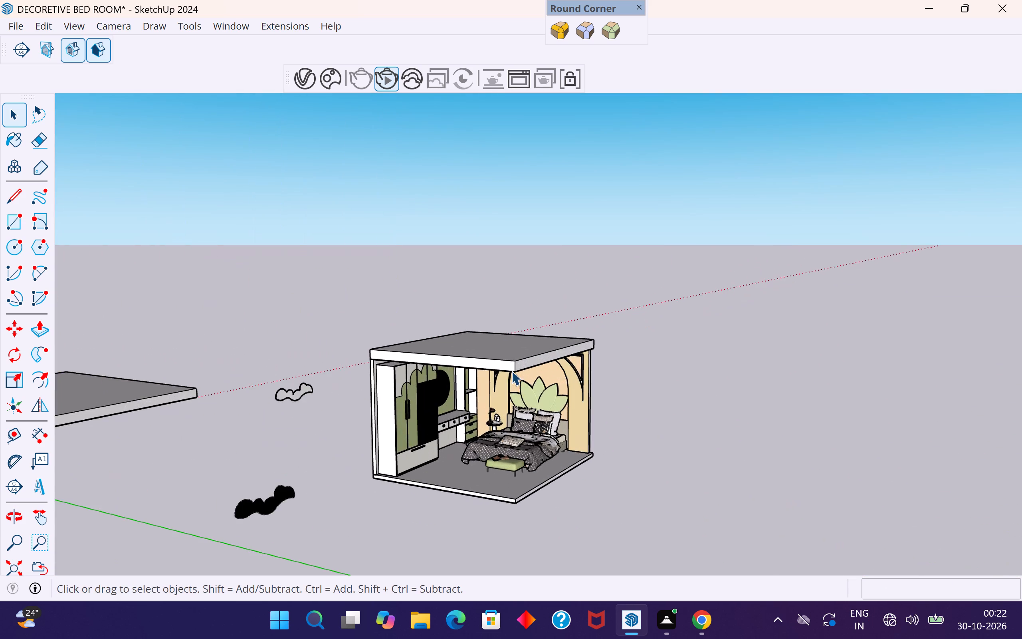
scroll(511, 371, up, 4)
middle_drag(492, 388, 465, 290)
scroll(477, 339, up, 10)
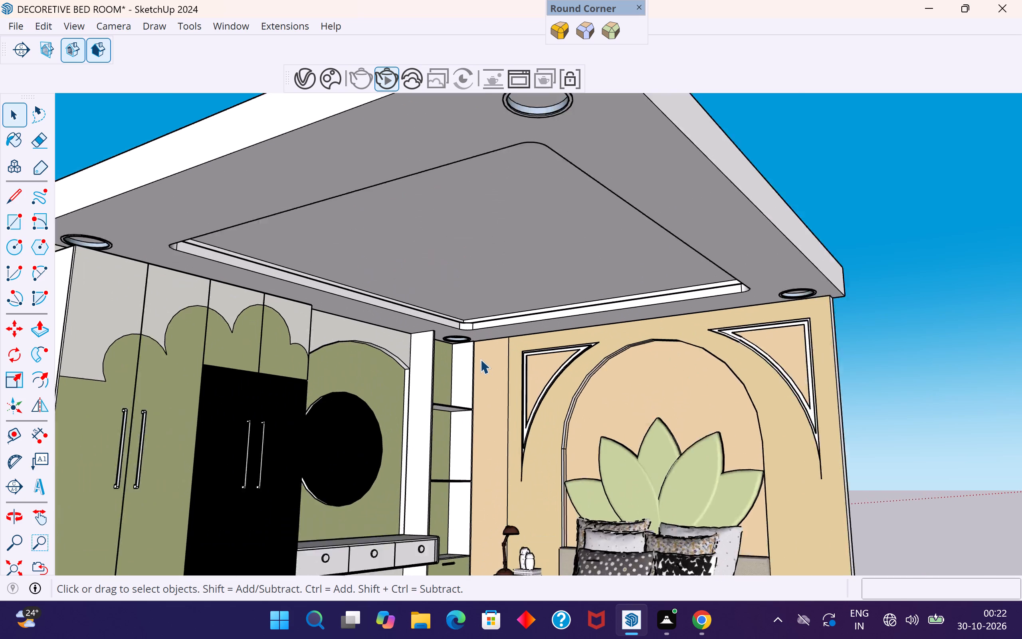
Examine the assembled room beside the reference image, from a low corner view showing the ceiling, wardrobe wall and bed.
scroll(480, 359, down, 3)
middle_drag(494, 383, 389, 421)
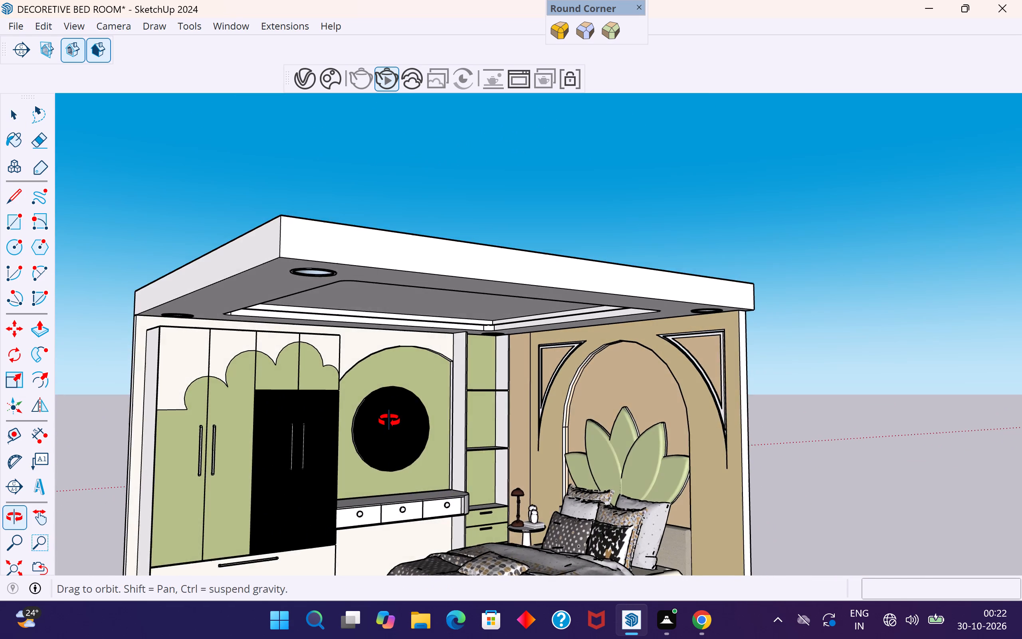
middle_drag(389, 421, 389, 421)
scroll(540, 270, down, 4)
middle_drag(535, 353, 400, 348)
scroll(626, 303, down, 4)
scroll(460, 414, up, 4)
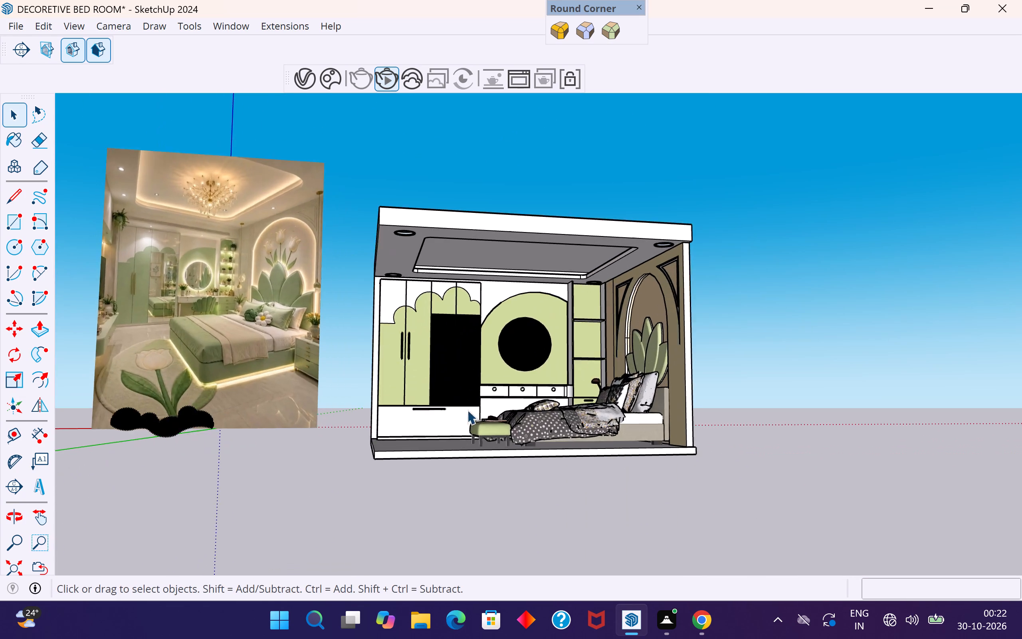
scroll(467, 410, up, 2)
middle_drag(486, 392, 515, 362)
scroll(475, 446, up, 2)
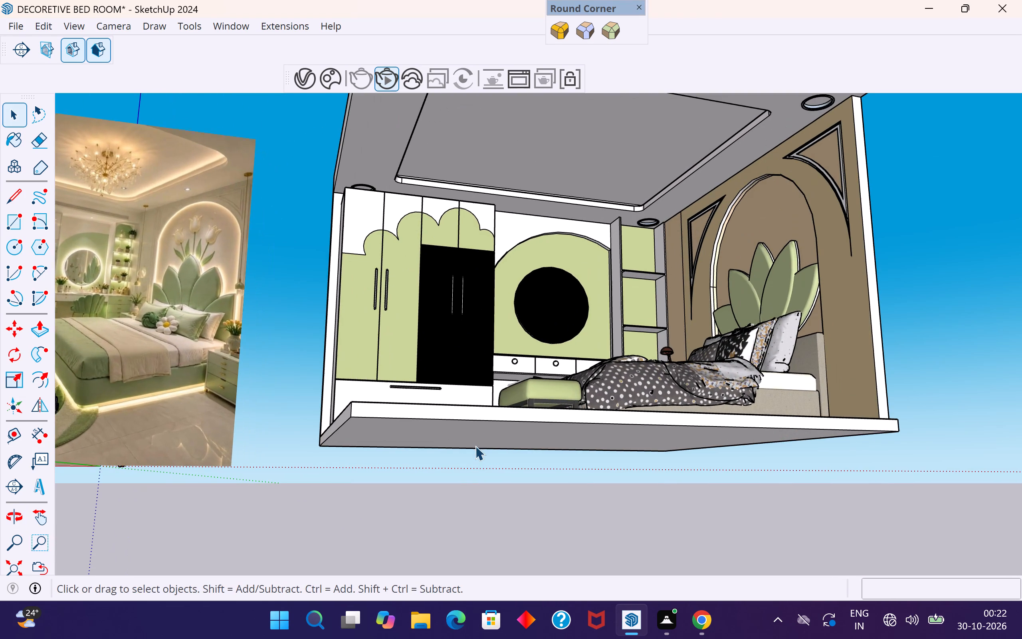
scroll(401, 626, down, 4)
scroll(444, 502, down, 5)
middle_drag(488, 434, 511, 385)
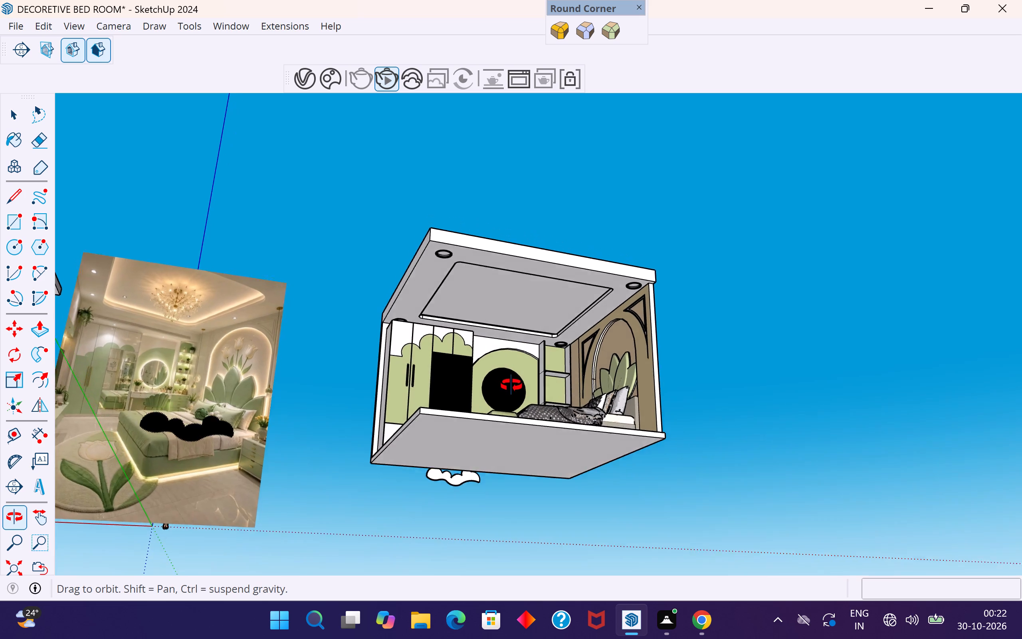
middle_drag(511, 385, 513, 387)
scroll(511, 361, up, 2)
middle_drag(511, 358, 532, 385)
scroll(540, 327, up, 2)
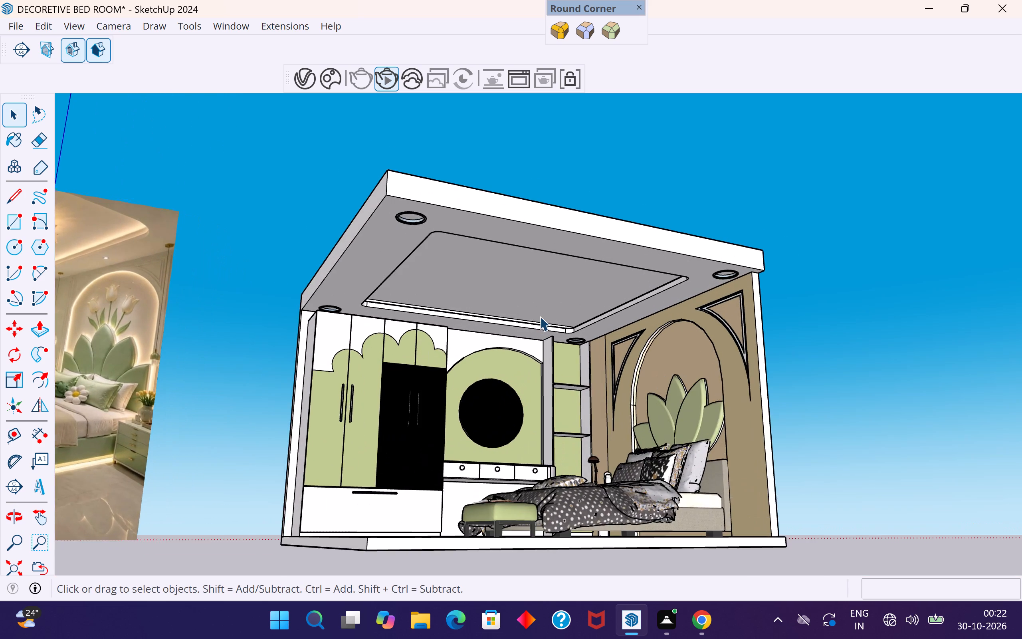
scroll(540, 316, up, 1)
middle_drag(539, 316, 539, 327)
scroll(539, 327, up, 1)
scroll(559, 288, down, 3)
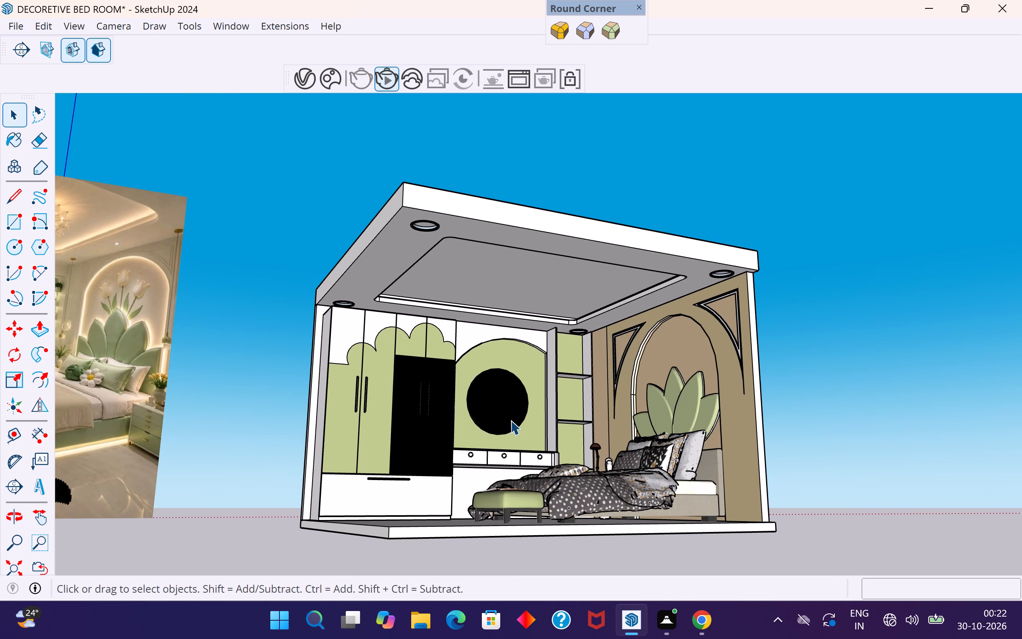
scroll(513, 457, up, 2)
Stop the running interactive V-Ray render and start a production render of the room, showing the full frame.
click(302, 90)
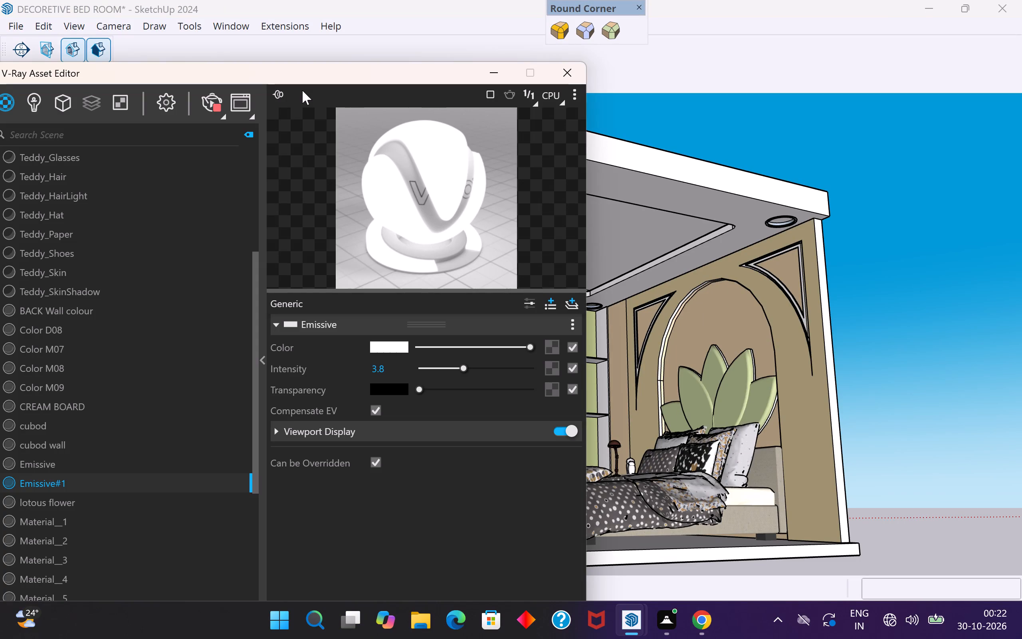
drag(357, 73, 733, 100)
click(593, 133)
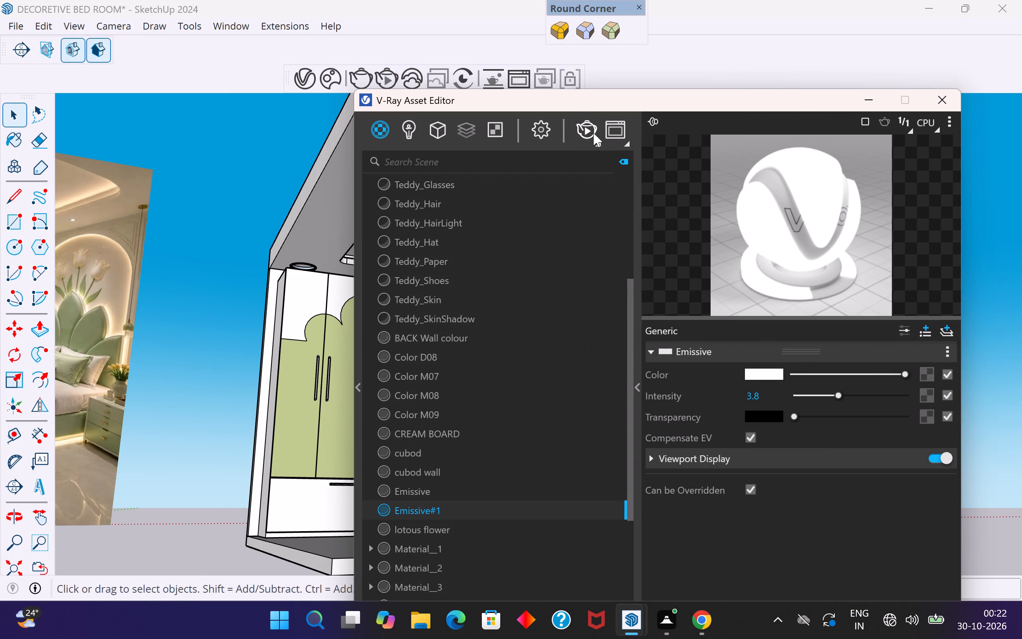
click(600, 144)
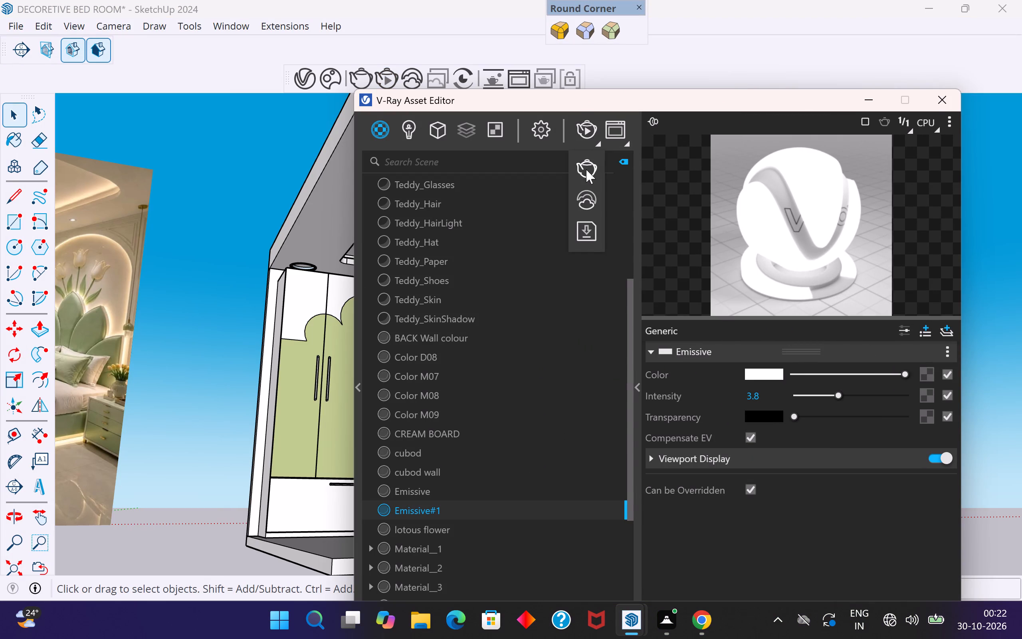
click(586, 171)
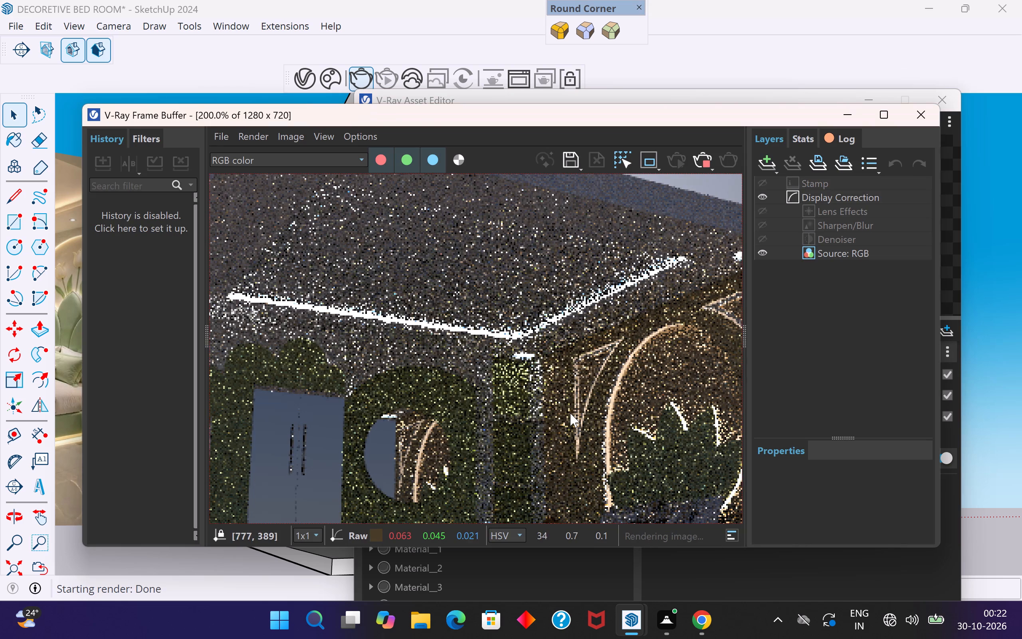
scroll(570, 413, down, 1)
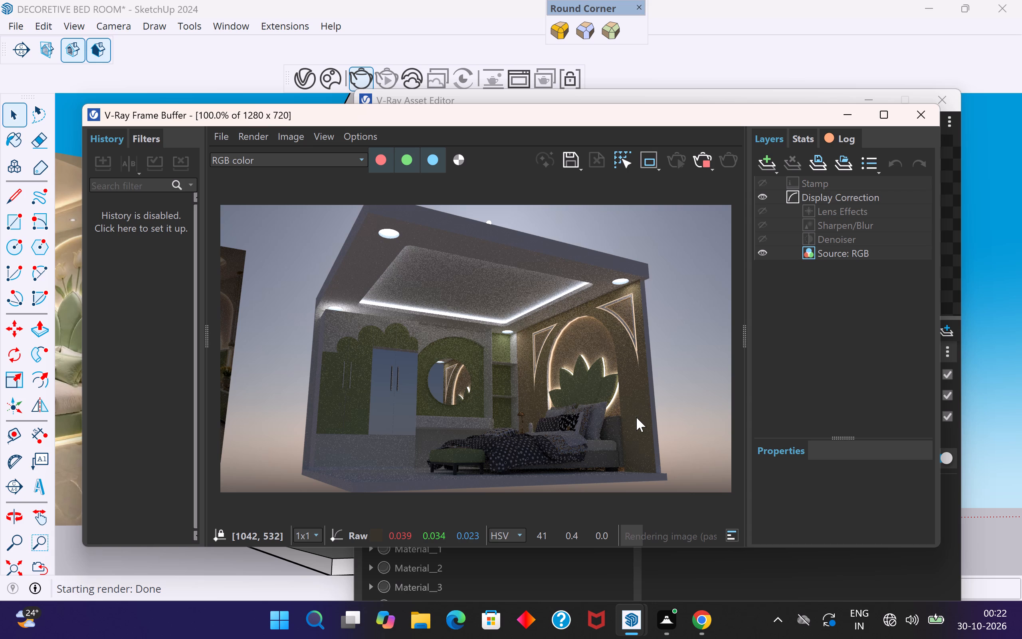
Examine the production render of the room at full-window size, including the ceiling, wardrobe downlight and bed area, and close the V-Ray windows.
scroll(636, 417, down, 1)
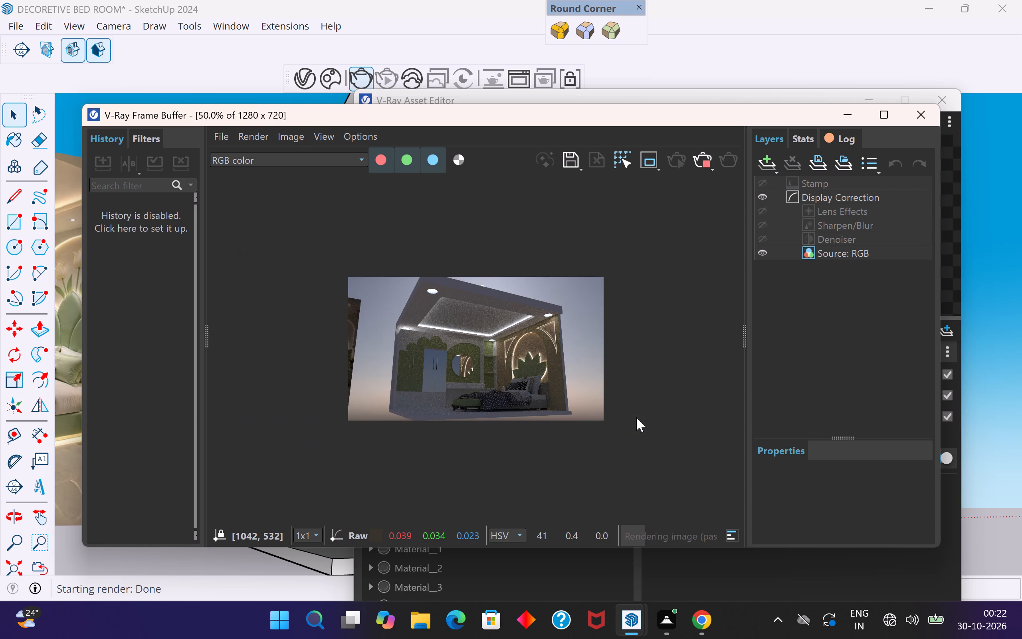
scroll(442, 434, up, 1)
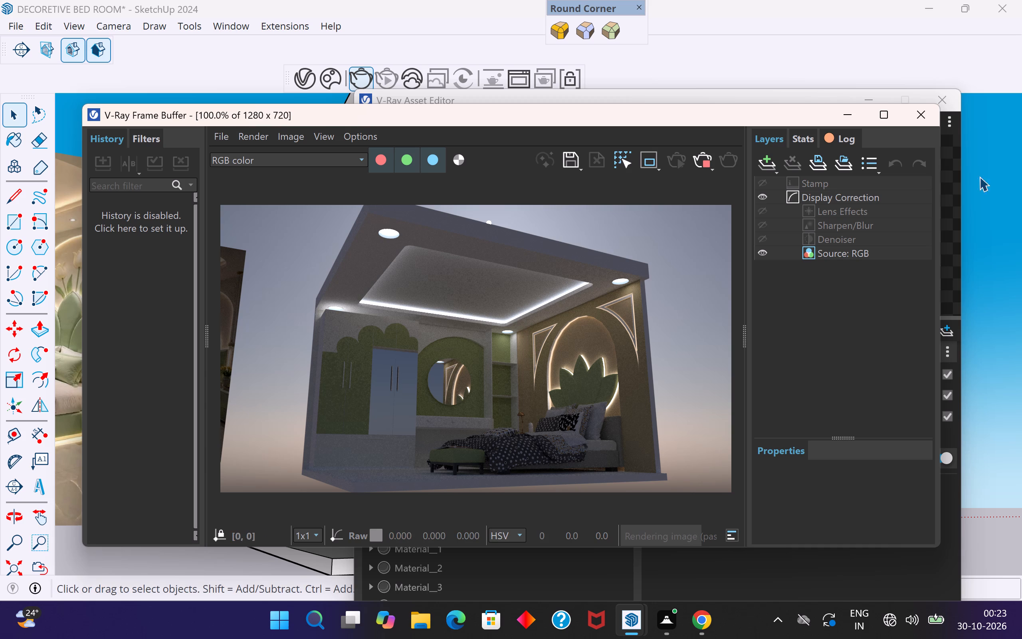
click(881, 112)
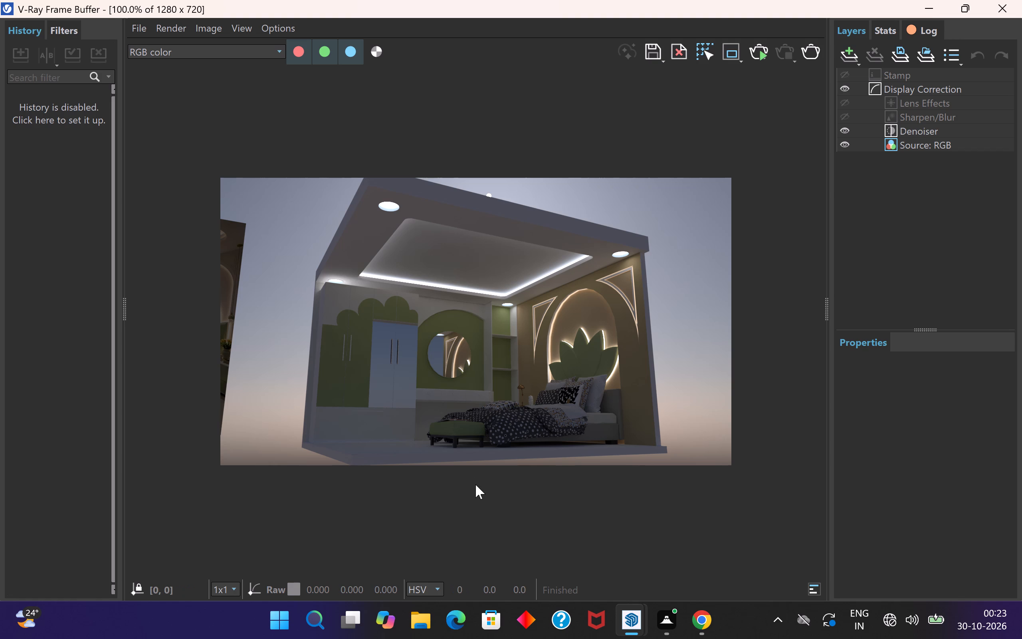
scroll(497, 454, up, 1)
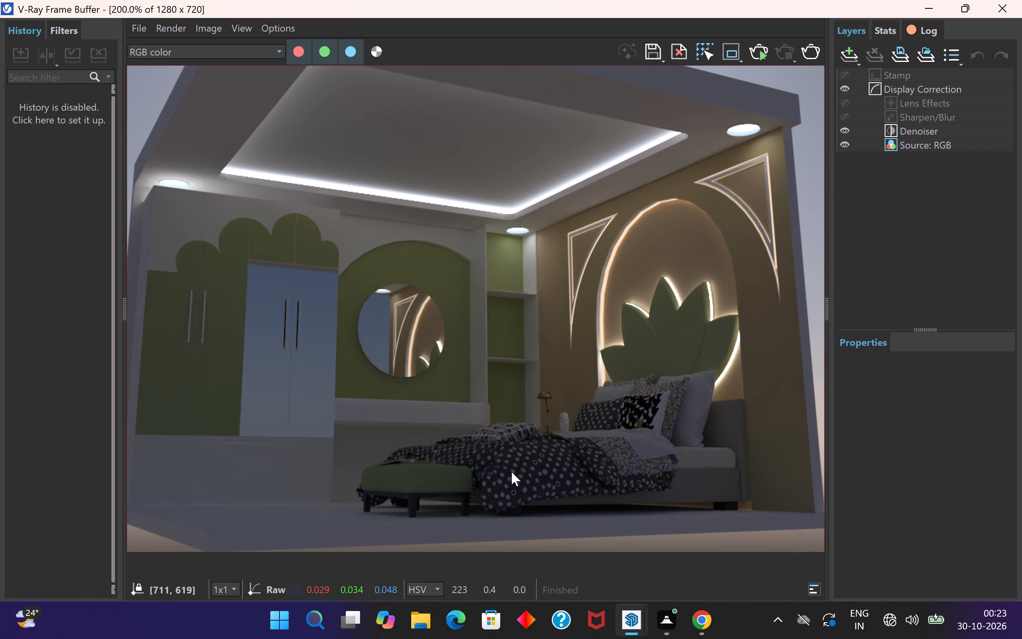
scroll(511, 472, down, 1)
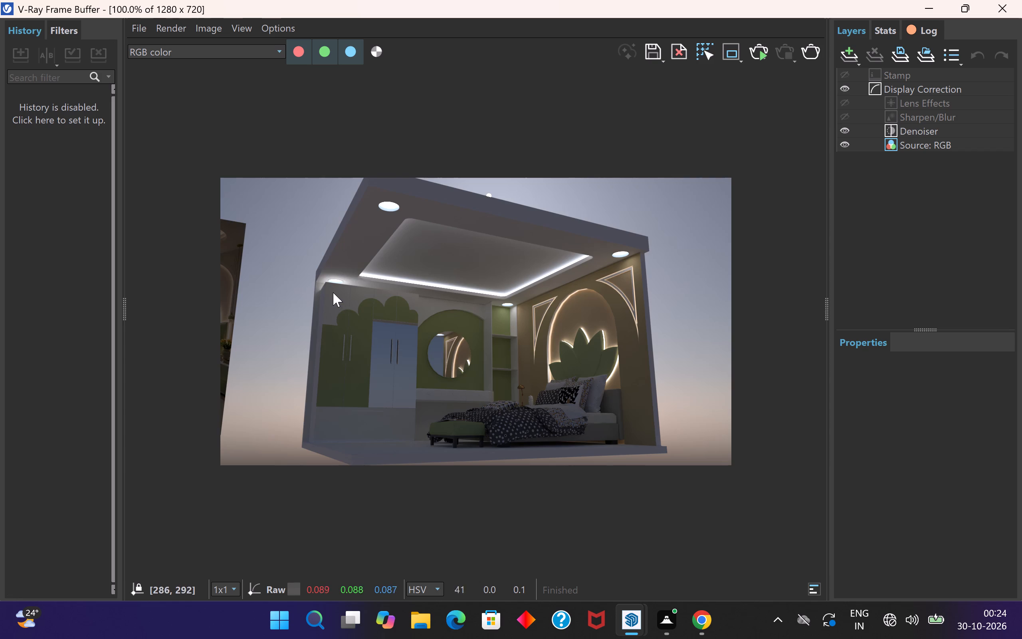
scroll(328, 287, up, 2)
middle_drag(338, 293, 391, 373)
scroll(367, 341, down, 1)
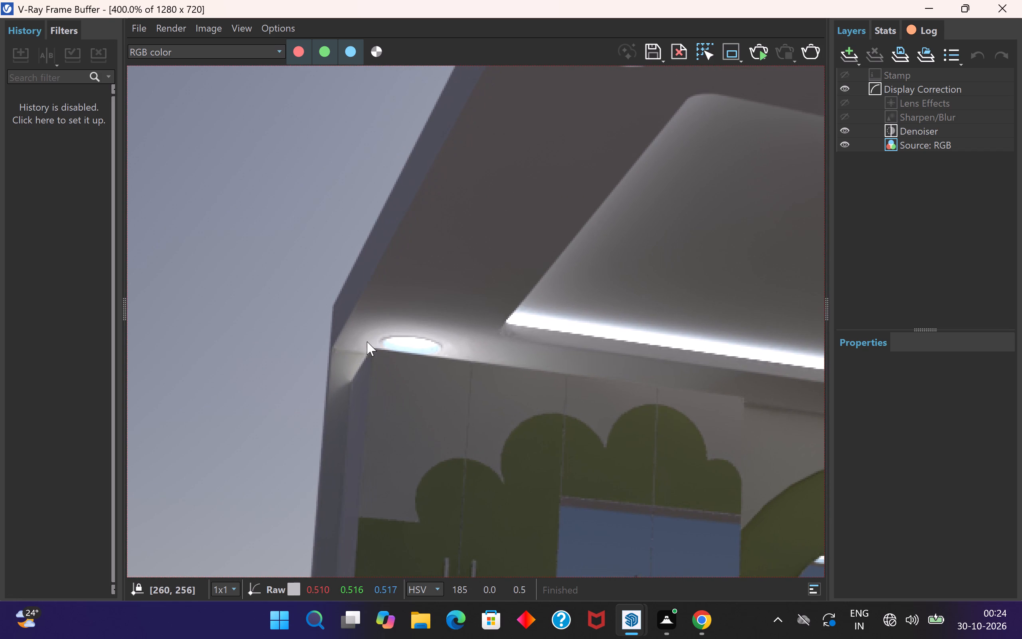
scroll(367, 341, down, 2)
scroll(367, 341, up, 2)
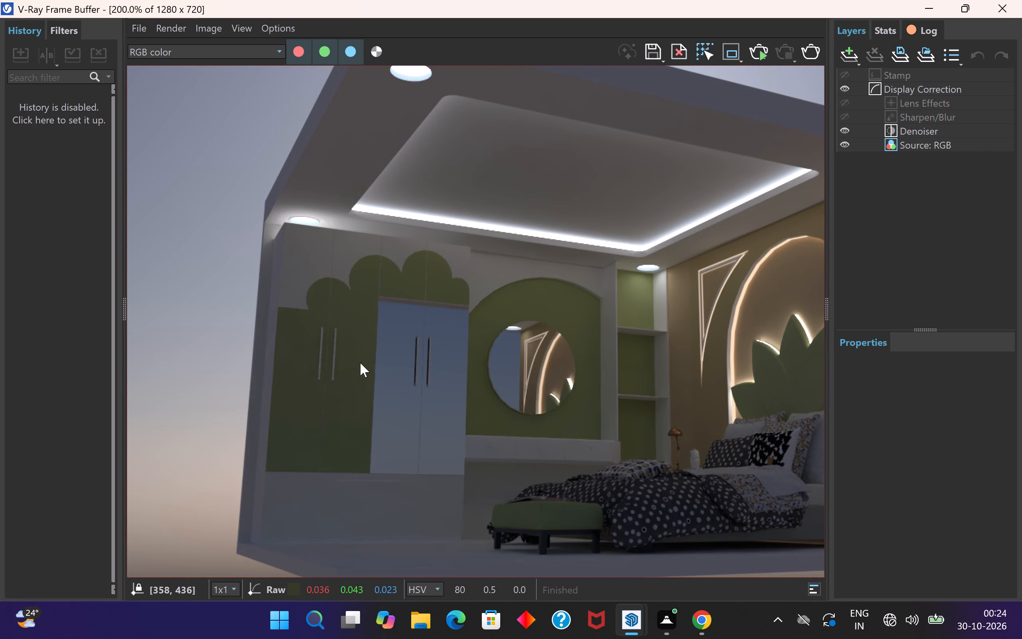
scroll(360, 363, down, 1)
middle_drag(368, 348, 390, 363)
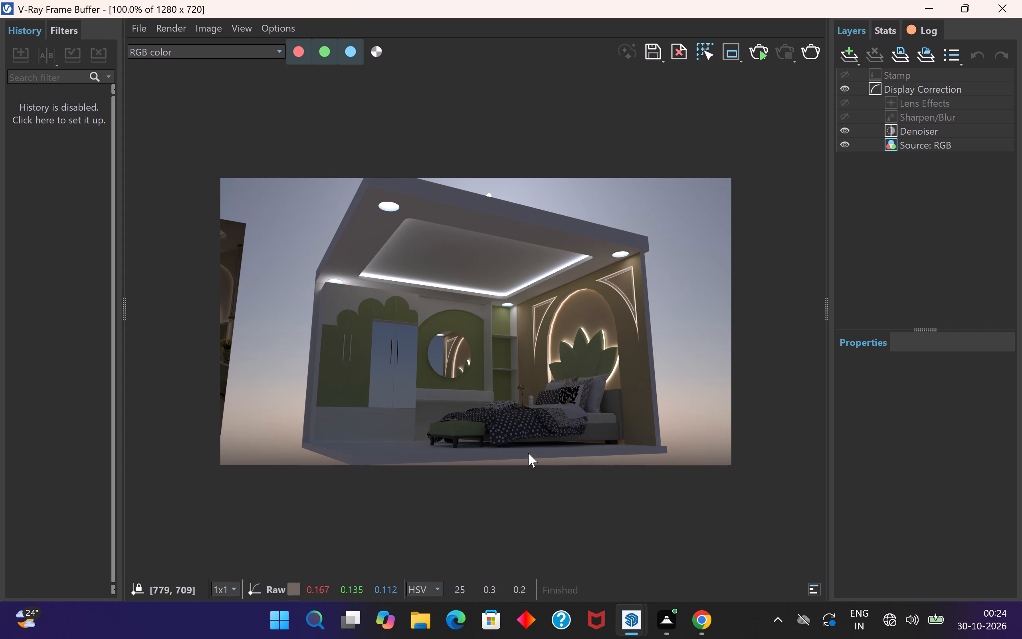
scroll(461, 264, up, 1)
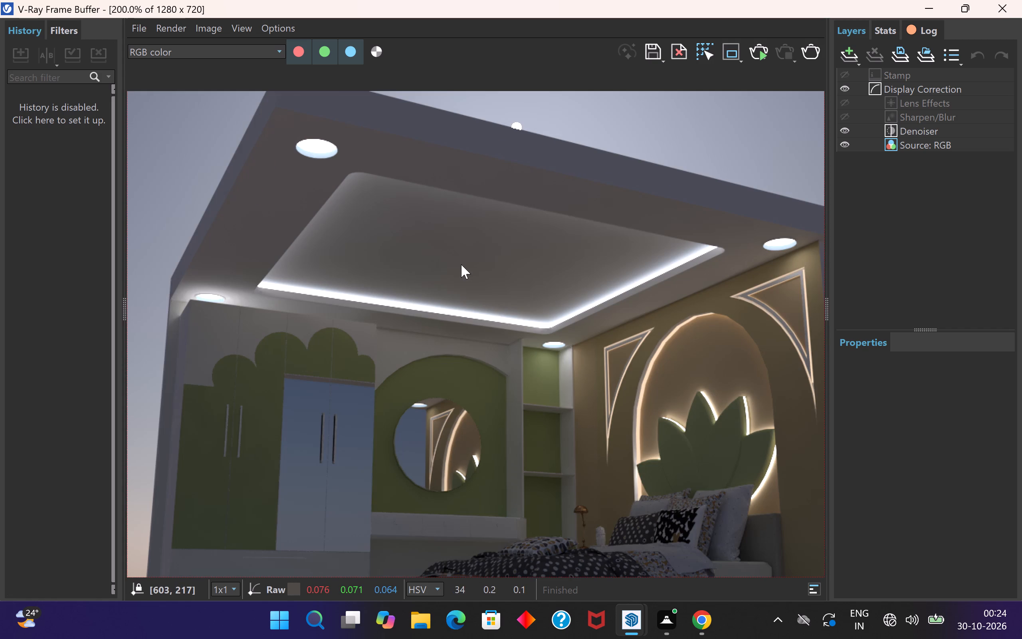
scroll(461, 264, down, 1)
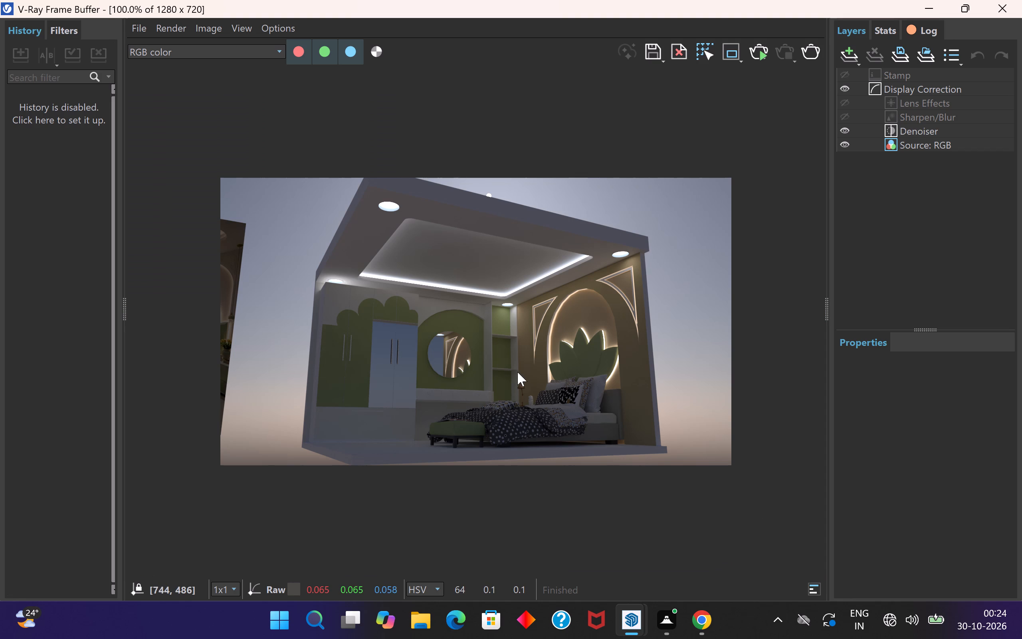
click(1009, 12)
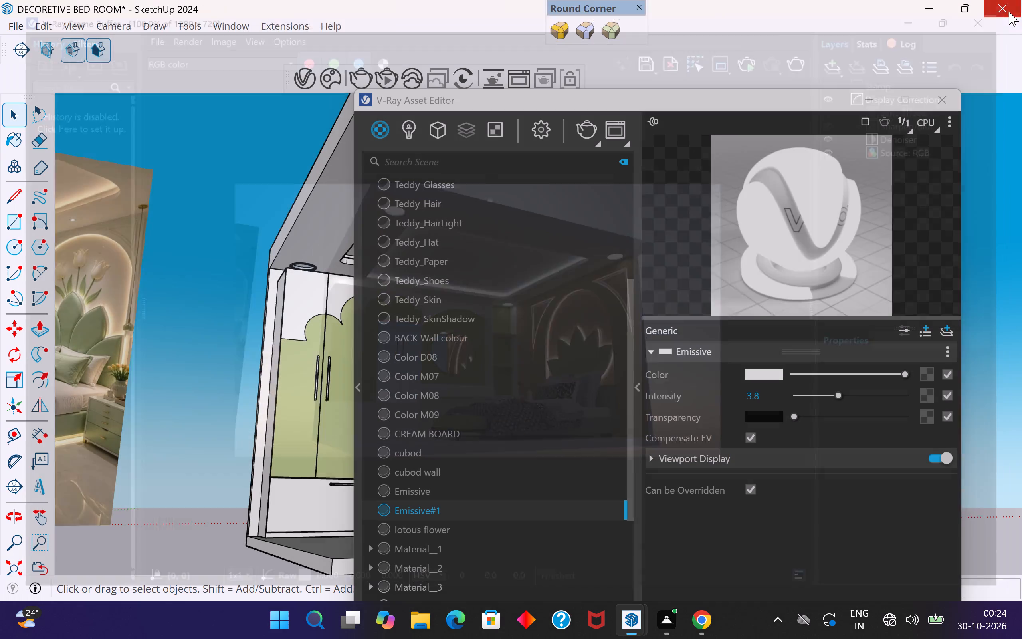
click(239, 367)
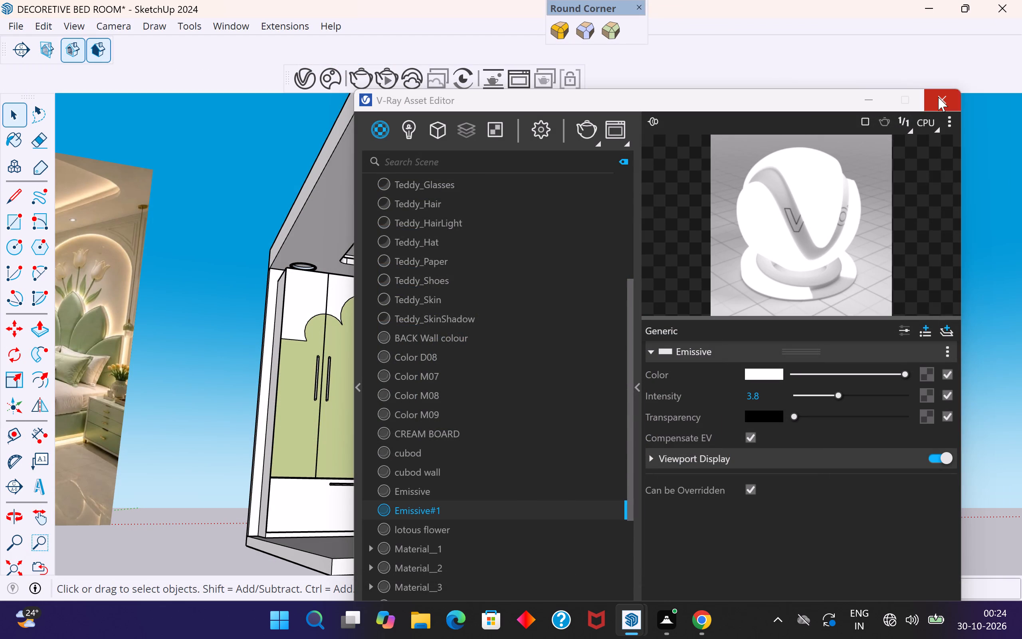
click(938, 97)
Move the fluted cloud-shaped panel from outside the room onto the wardrobe's lower drawer front, about 15' away, placing it by its lower corner.
middle_drag(825, 306, 697, 503)
scroll(818, 264, down, 5)
scroll(414, 385, up, 1)
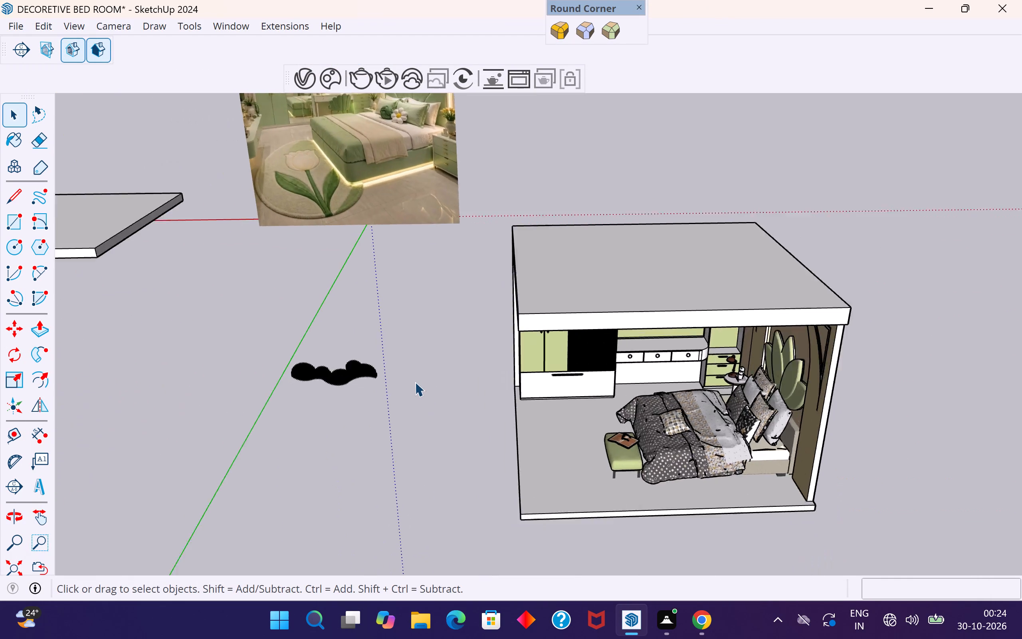
scroll(415, 382, up, 7)
click(320, 373)
middle_drag(320, 373, 601, 345)
scroll(423, 435, up, 2)
scroll(419, 484, up, 2)
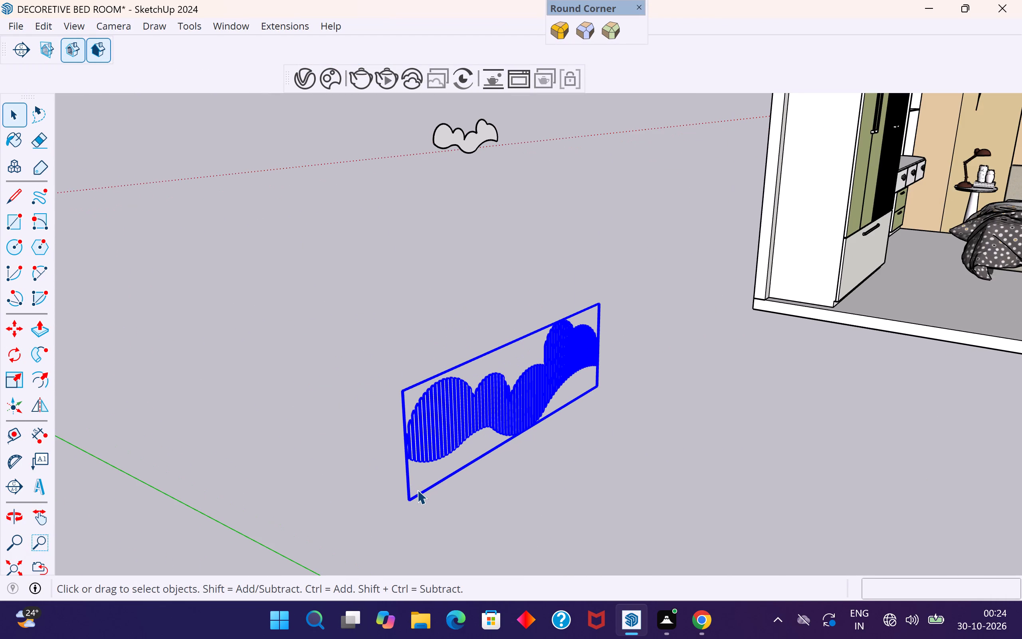
key(m)
click(411, 503)
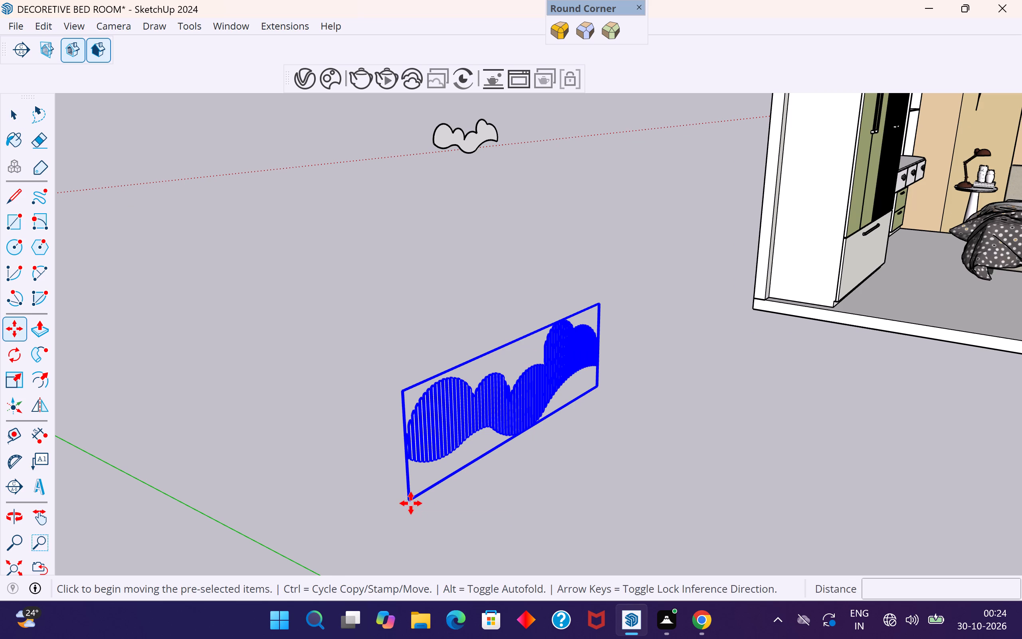
scroll(411, 503, down, 4)
scroll(695, 365, up, 7)
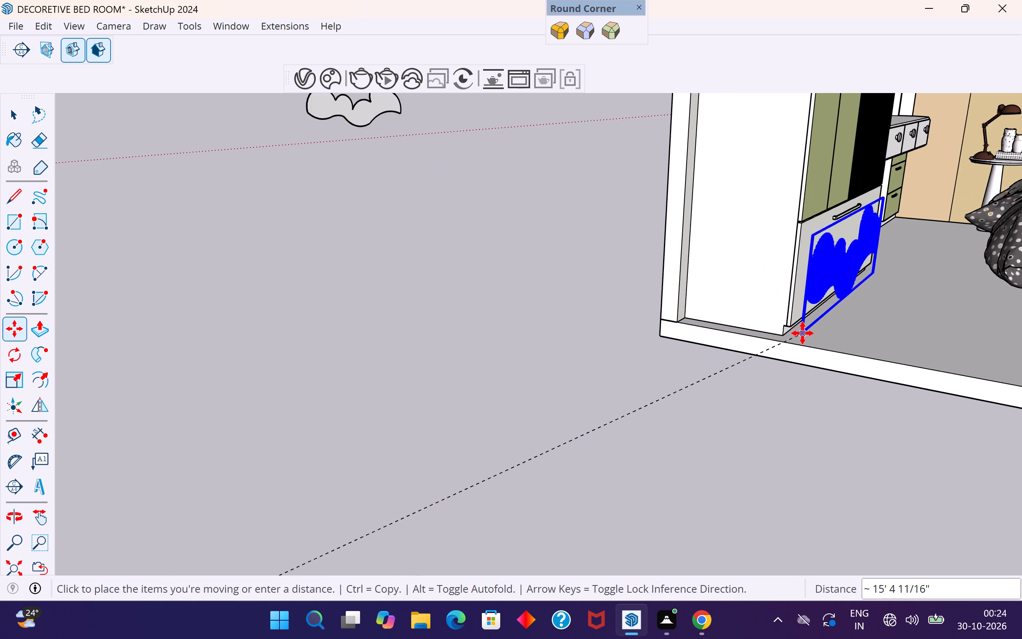
scroll(802, 333, up, 7)
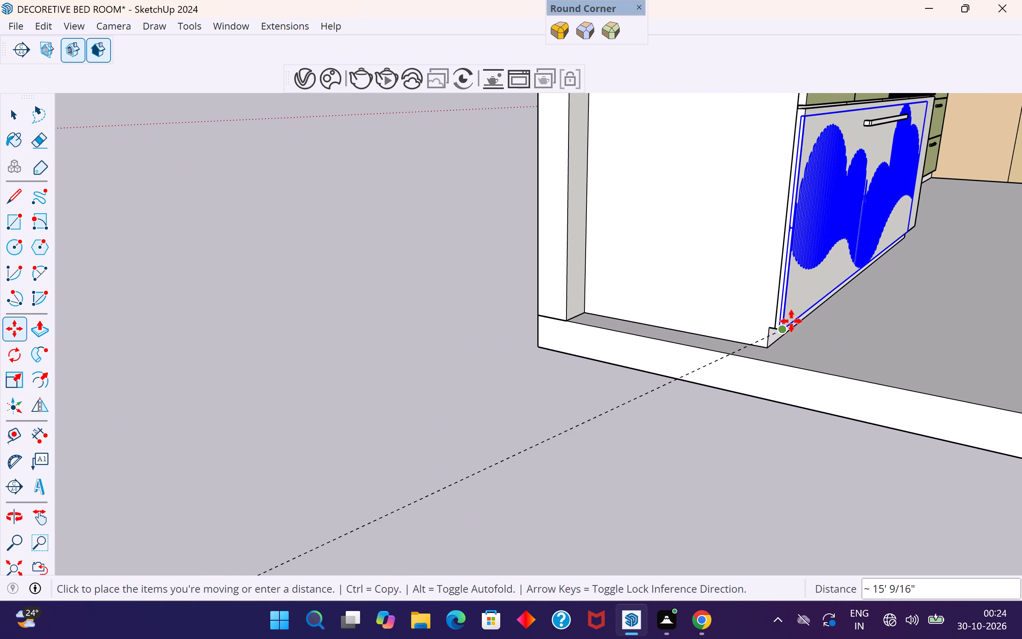
click(791, 321)
click(24, 114)
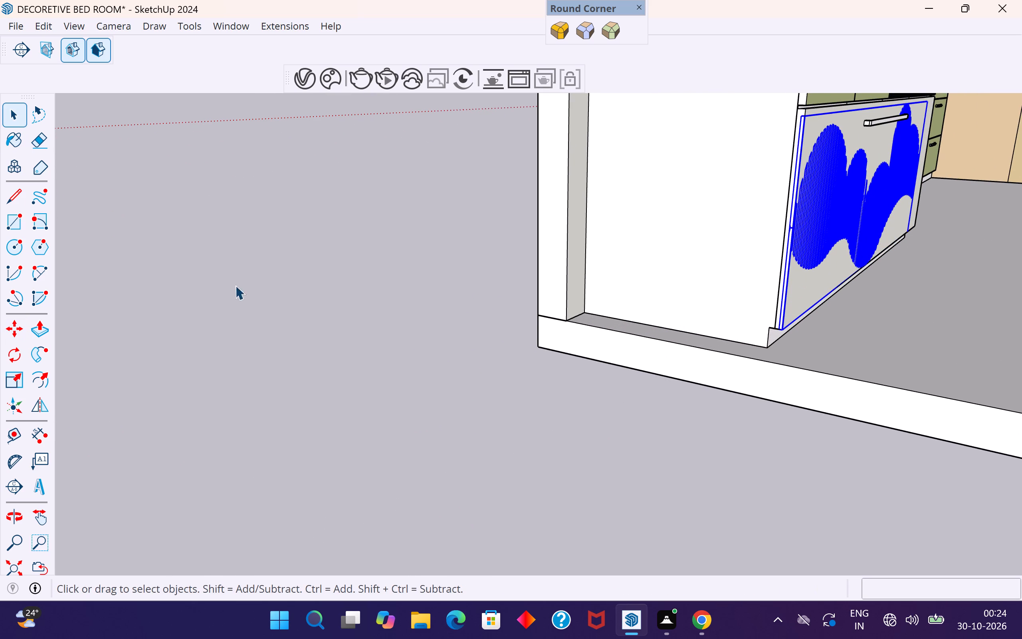
click(411, 415)
Pull the fluted panel 1 3/8" out of the drawer front and set it back about 1 1/16" so its back meets the face.
middle_drag(606, 399, 159, 443)
scroll(115, 212, down, 2)
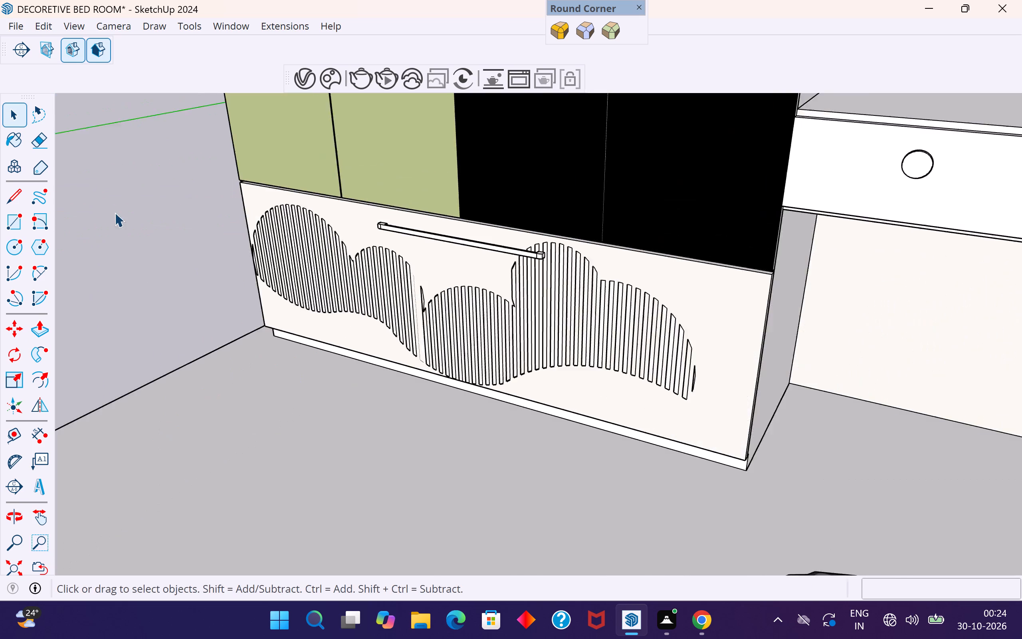
scroll(115, 212, down, 3)
middle_drag(180, 280, 0, 303)
click(443, 258)
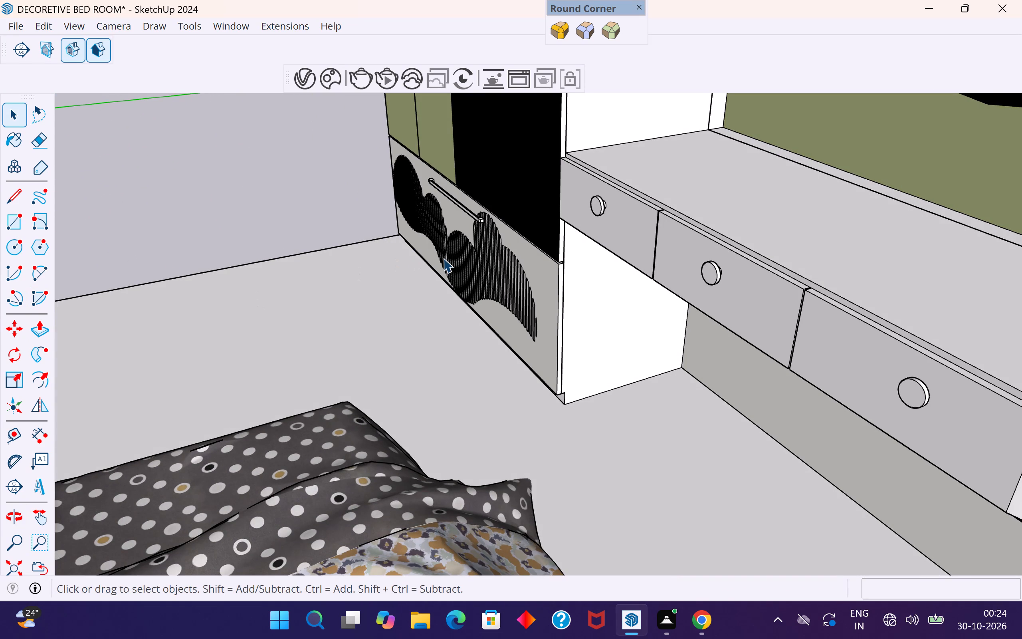
middle_drag(527, 304, 461, 298)
scroll(519, 353, up, 6)
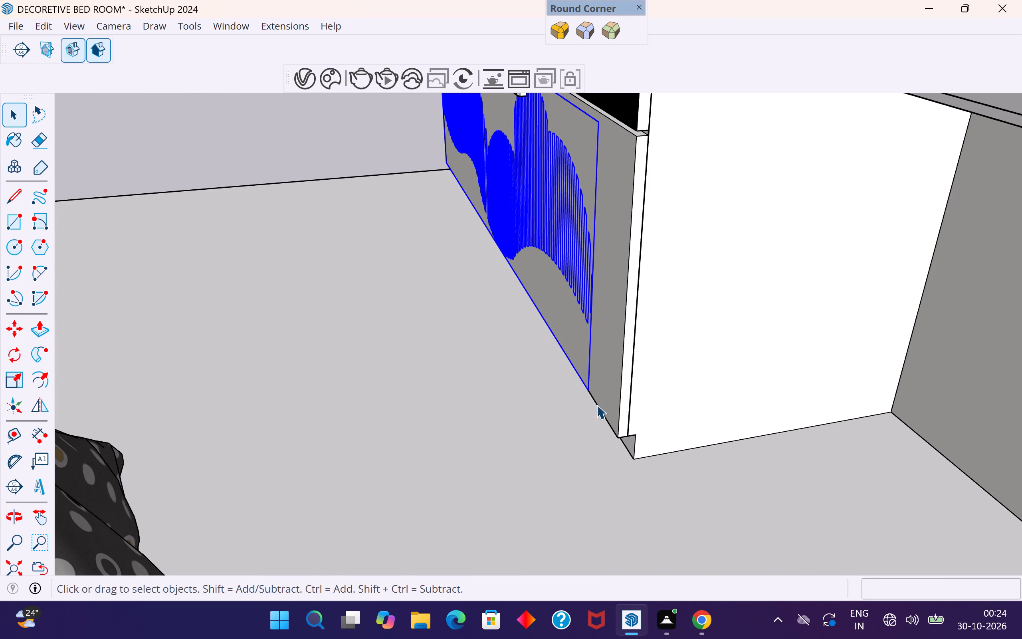
key(m)
click(584, 394)
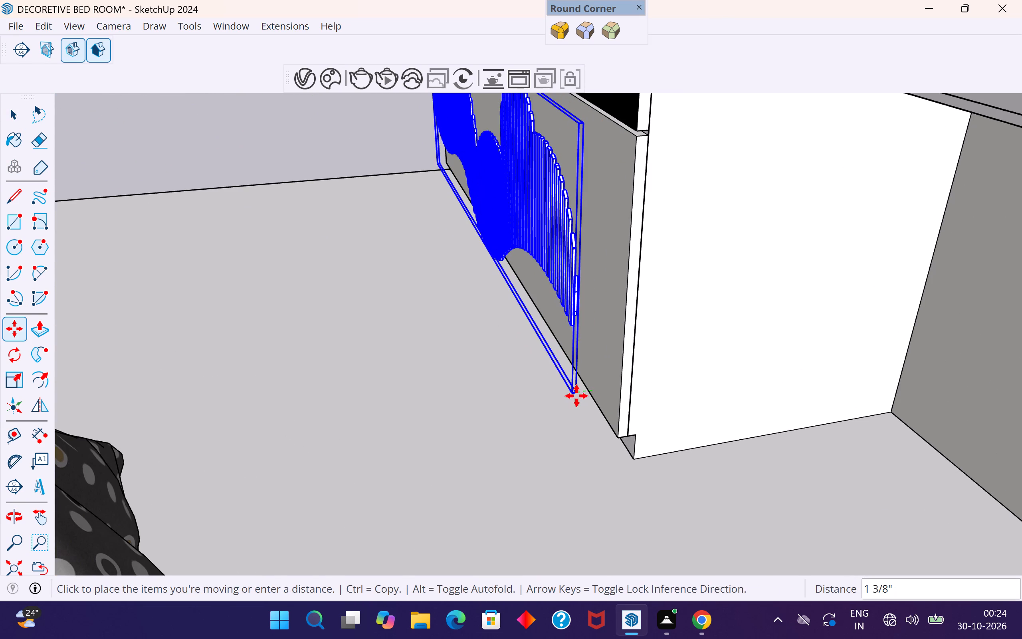
scroll(576, 396, up, 3)
click(576, 396)
scroll(579, 399, up, 7)
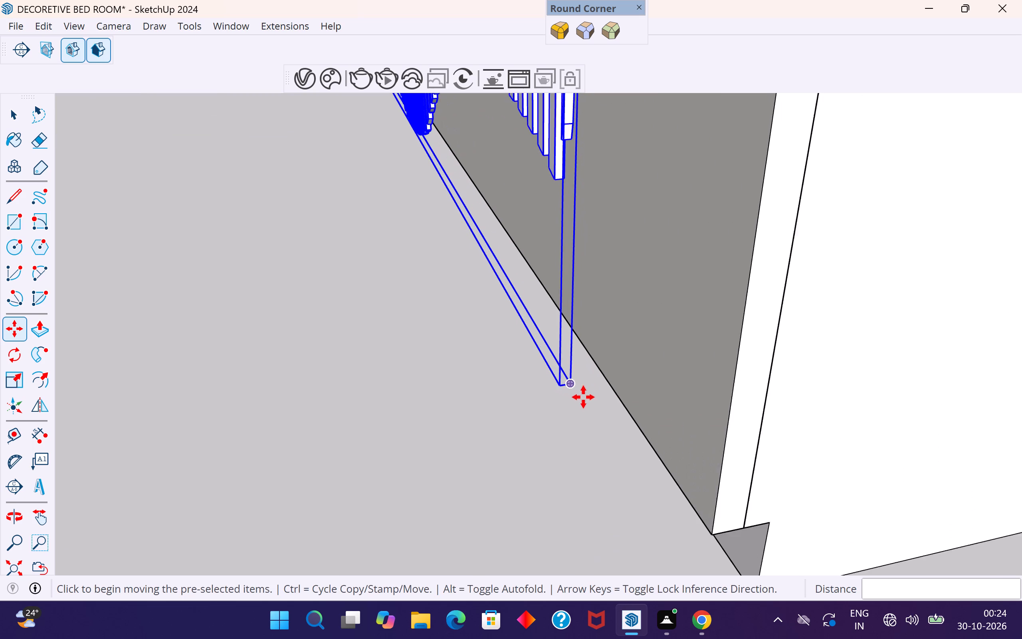
click(567, 384)
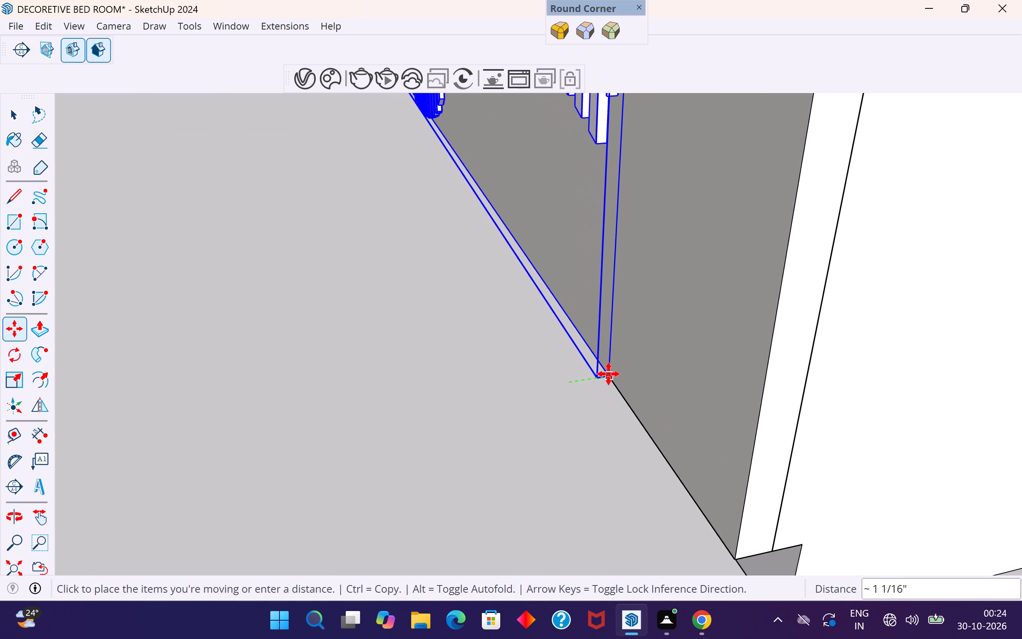
click(608, 374)
scroll(641, 436, down, 20)
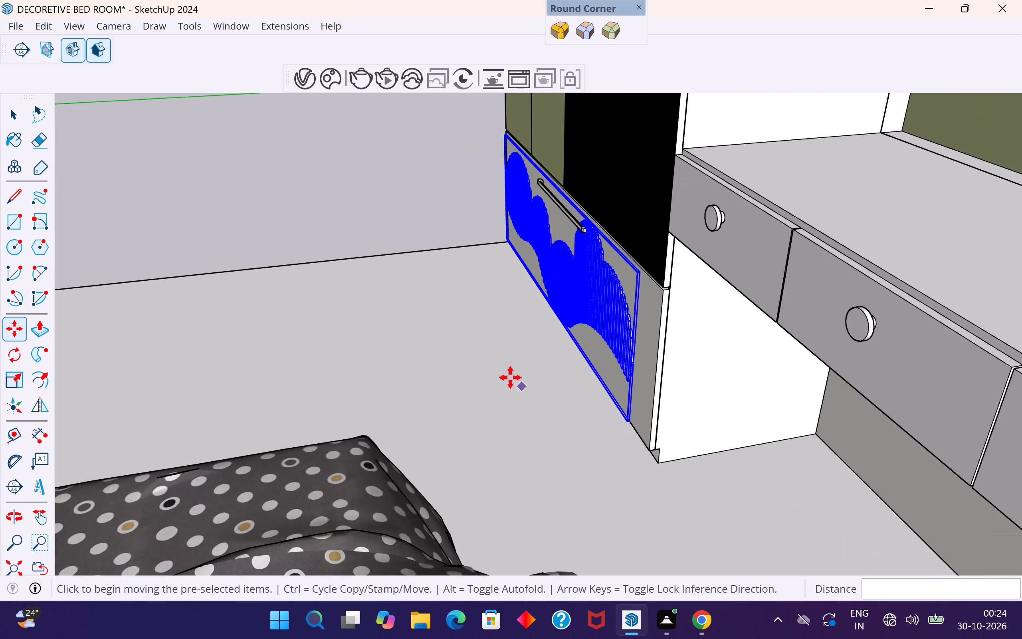
Slide the fluted panel 5 1/8" along the wardrobe's drawer front towards the dressing table end.
scroll(525, 356, down, 5)
middle_drag(527, 325, 957, 259)
scroll(1021, 242, down, 5)
middle_drag(306, 427, 389, 427)
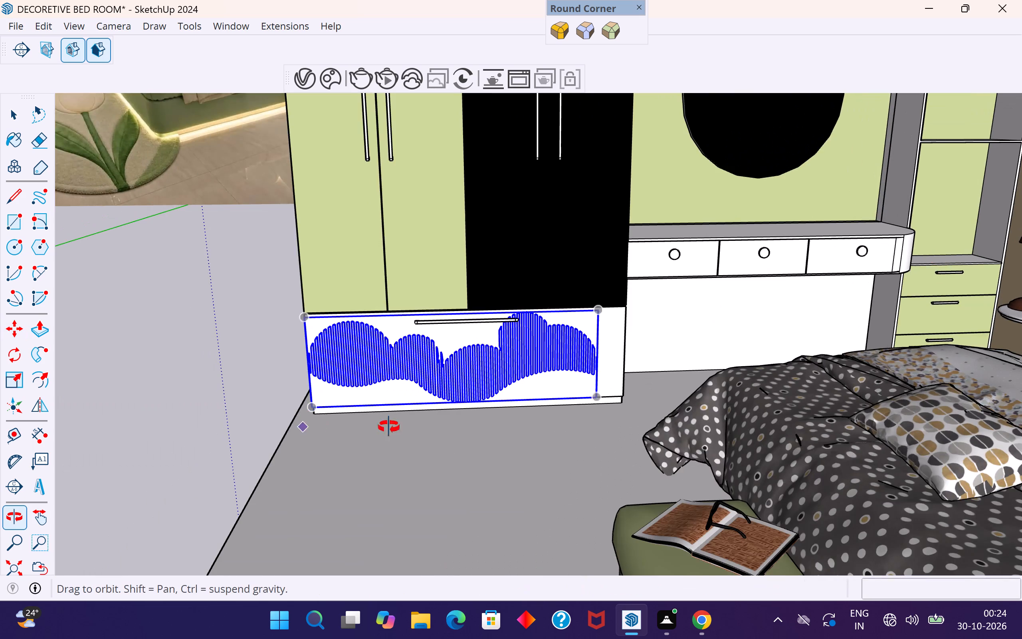
middle_drag(389, 427, 368, 433)
scroll(622, 382, up, 8)
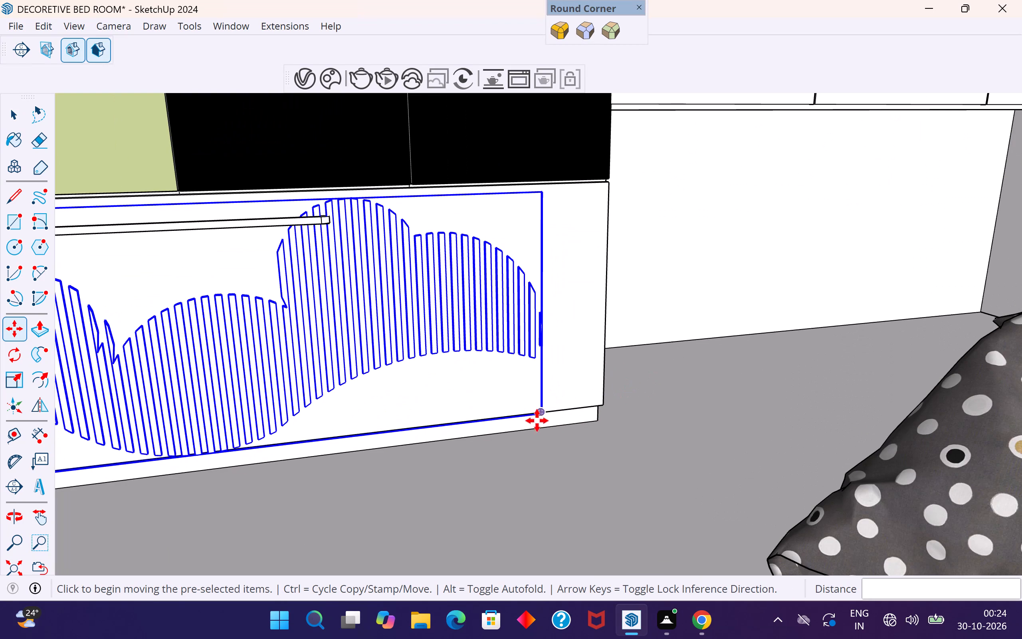
click(540, 419)
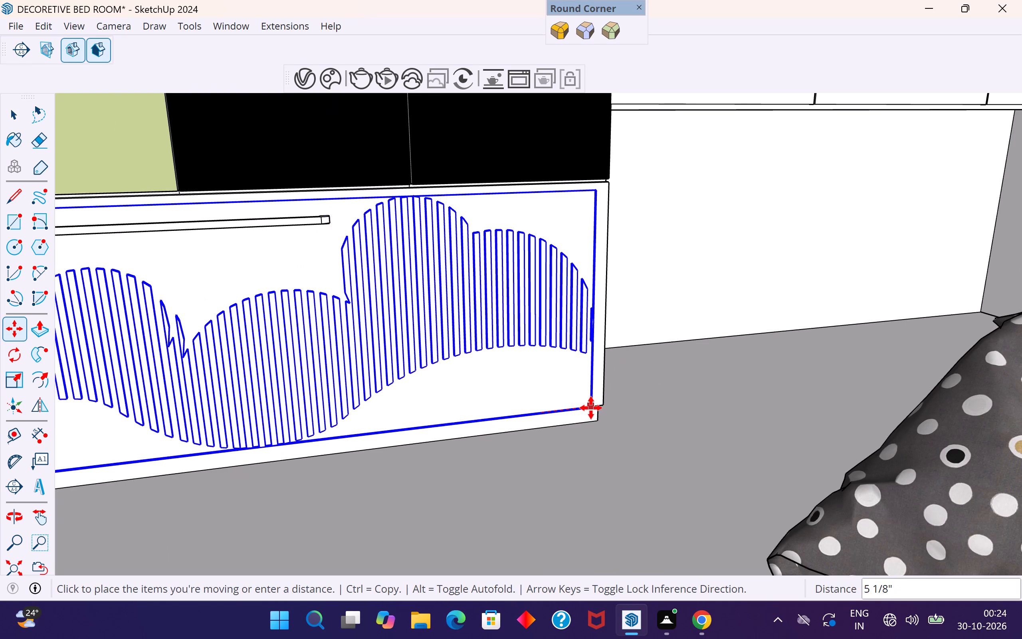
click(591, 408)
scroll(590, 407, down, 5)
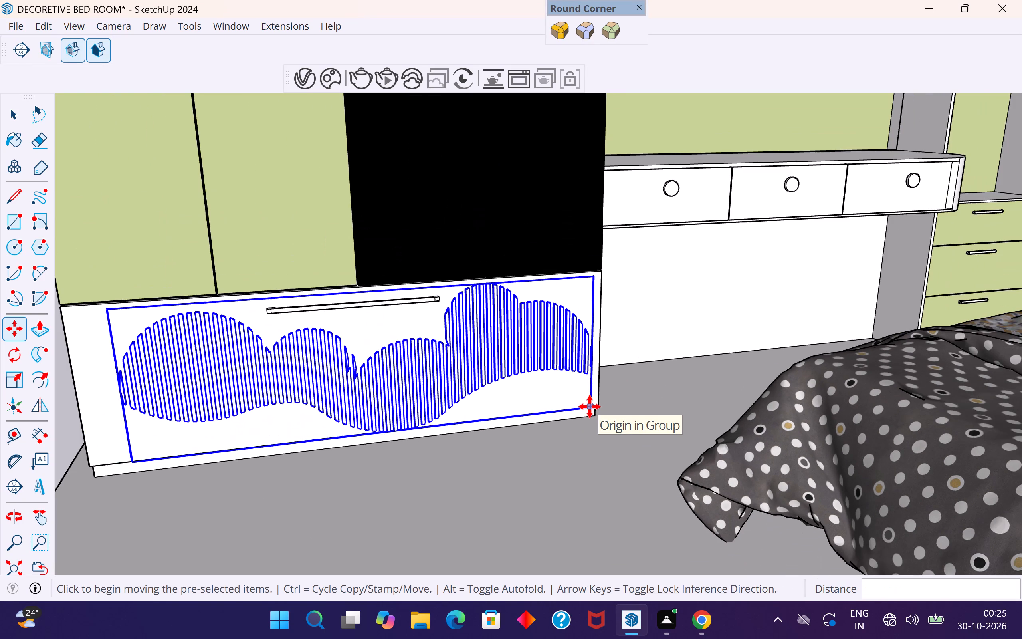
Pull the fluted panel 1 1/8" out from the wardrobe's drawer front and set it back 1 1/8" so its back corner meets the lower edge.
click(133, 464)
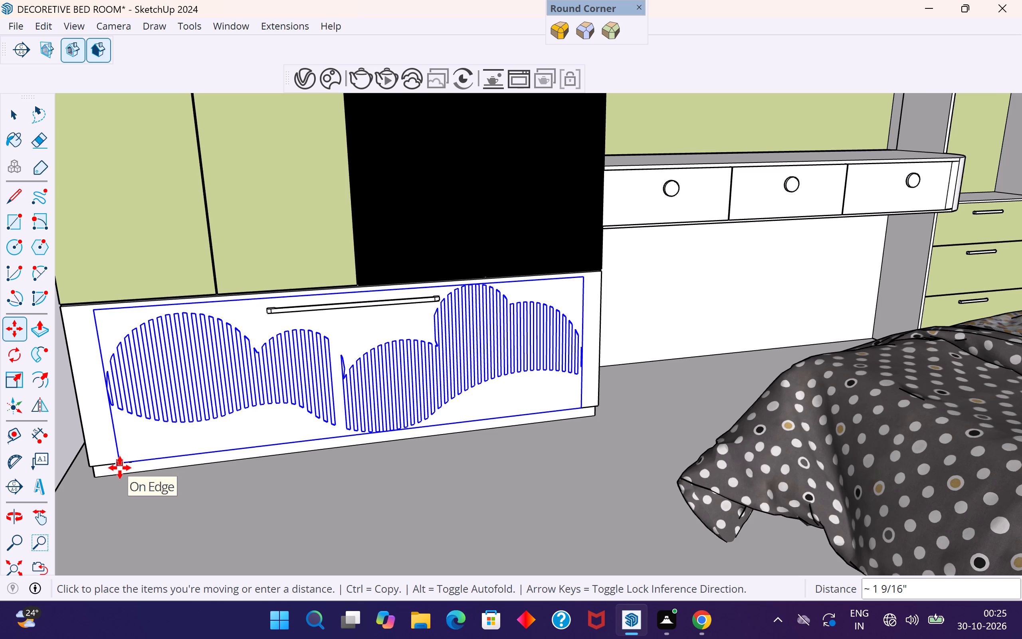
scroll(120, 468, up, 2)
middle_drag(120, 468, 331, 378)
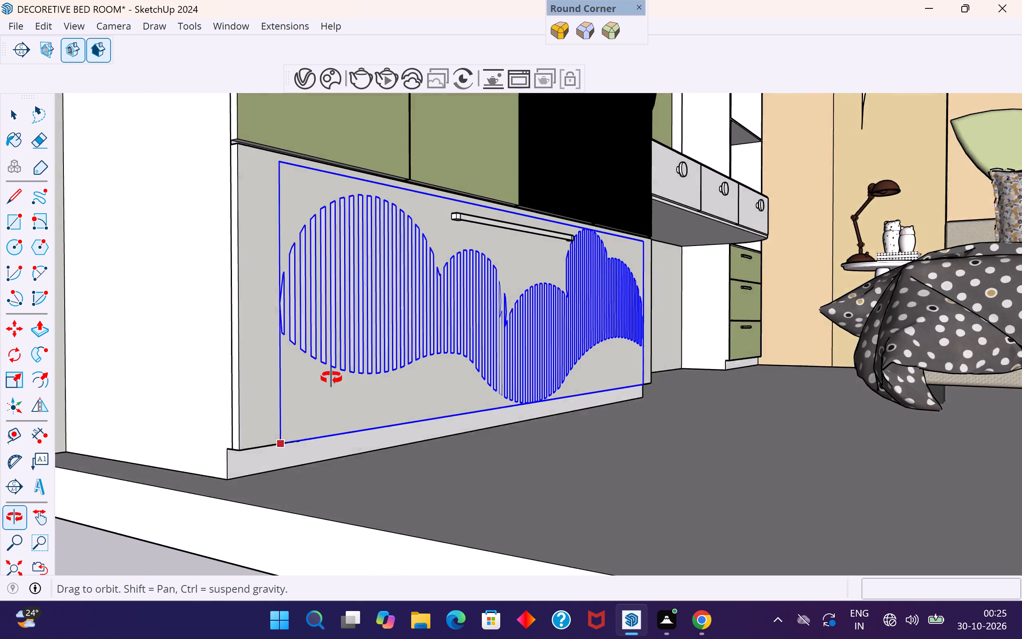
middle_drag(331, 378, 351, 391)
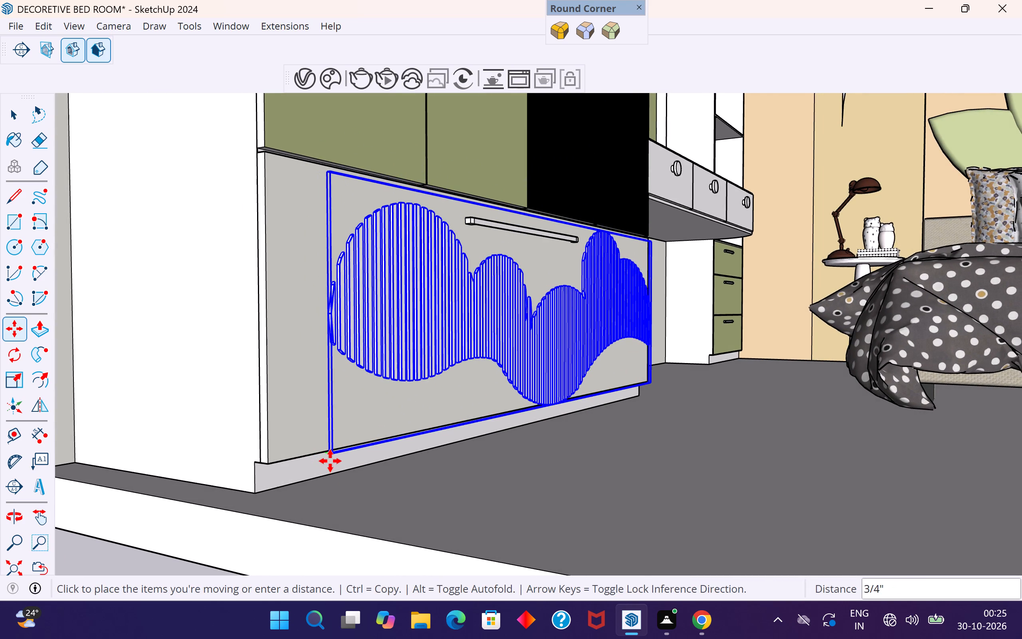
scroll(330, 461, up, 3)
middle_drag(332, 461, 404, 465)
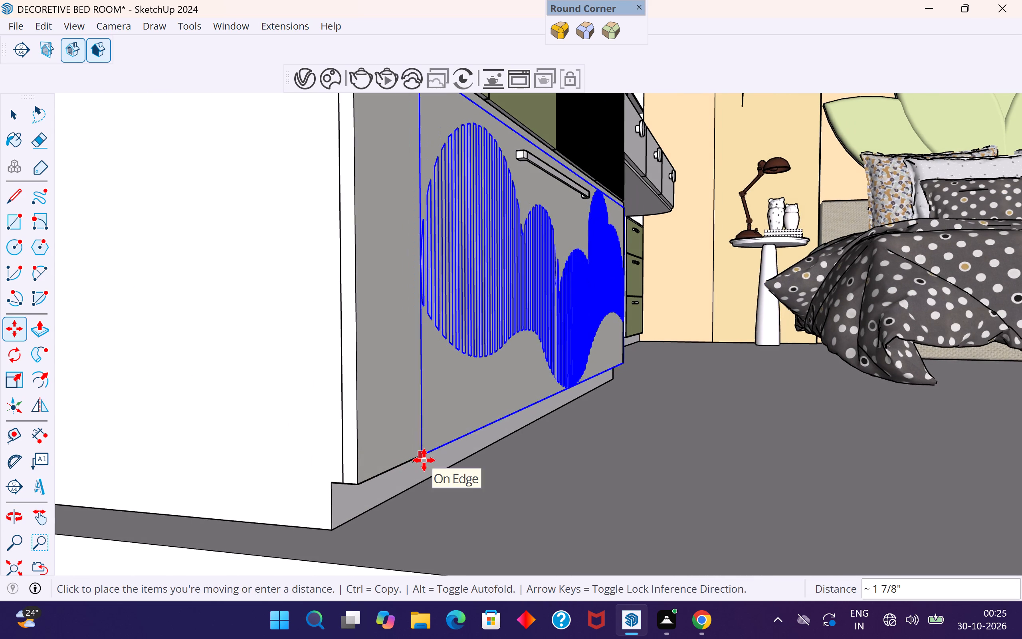
scroll(432, 472, up, 3)
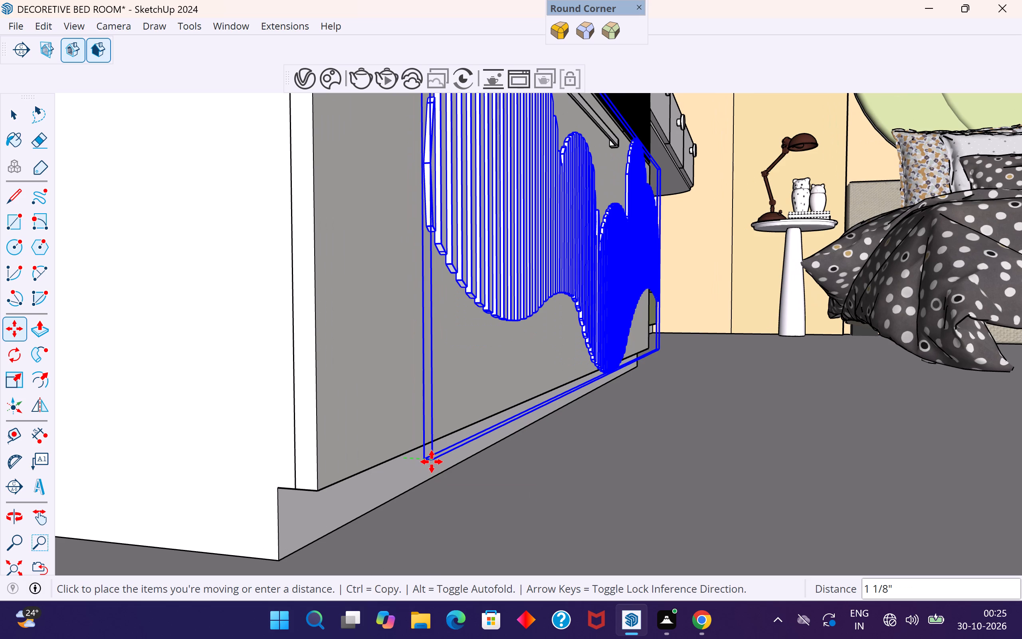
click(432, 462)
scroll(416, 470, up, 4)
click(426, 456)
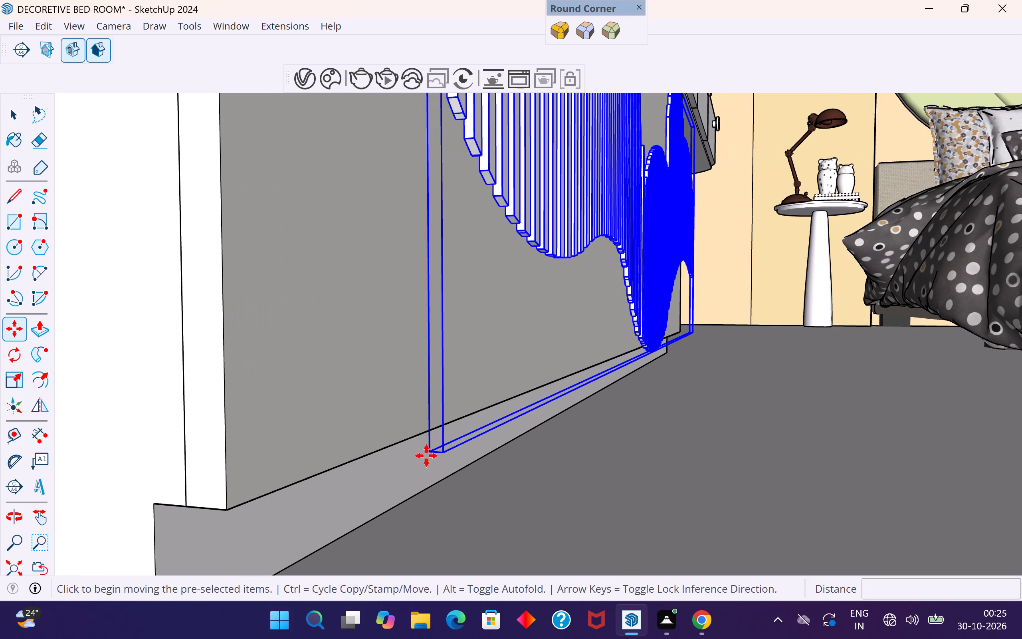
scroll(357, 464, up, 6)
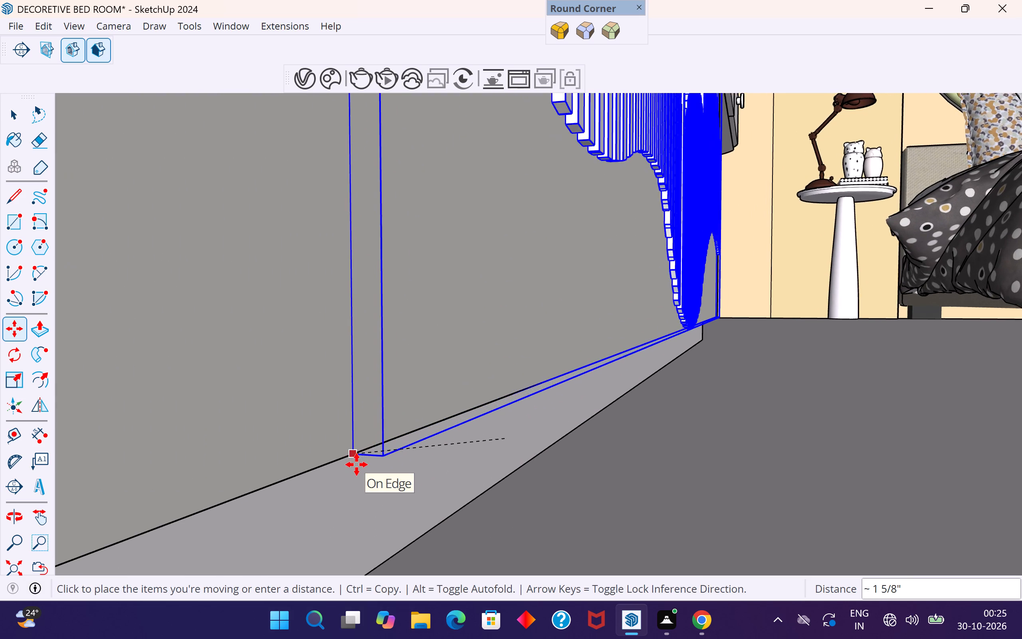
scroll(357, 464, up, 2)
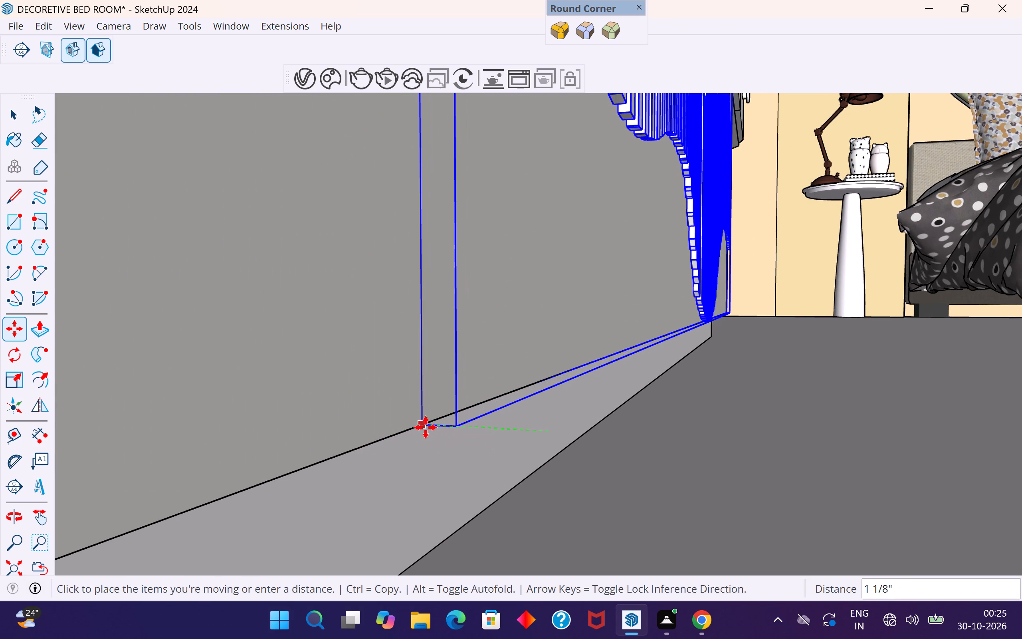
click(426, 427)
click(21, 124)
scroll(518, 327, down, 9)
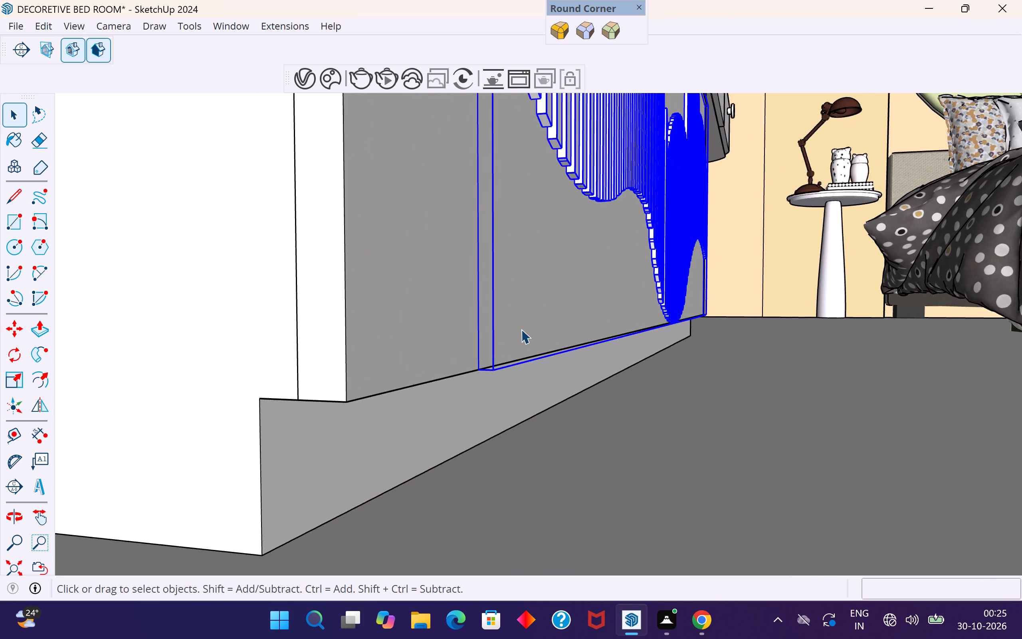
scroll(521, 329, down, 3)
scroll(433, 390, down, 13)
click(364, 490)
Scale the fluted panel's width by 1.08 along the red axis, stretching it to the drawer front's outer side edge away from the dressing table.
middle_drag(537, 352, 501, 433)
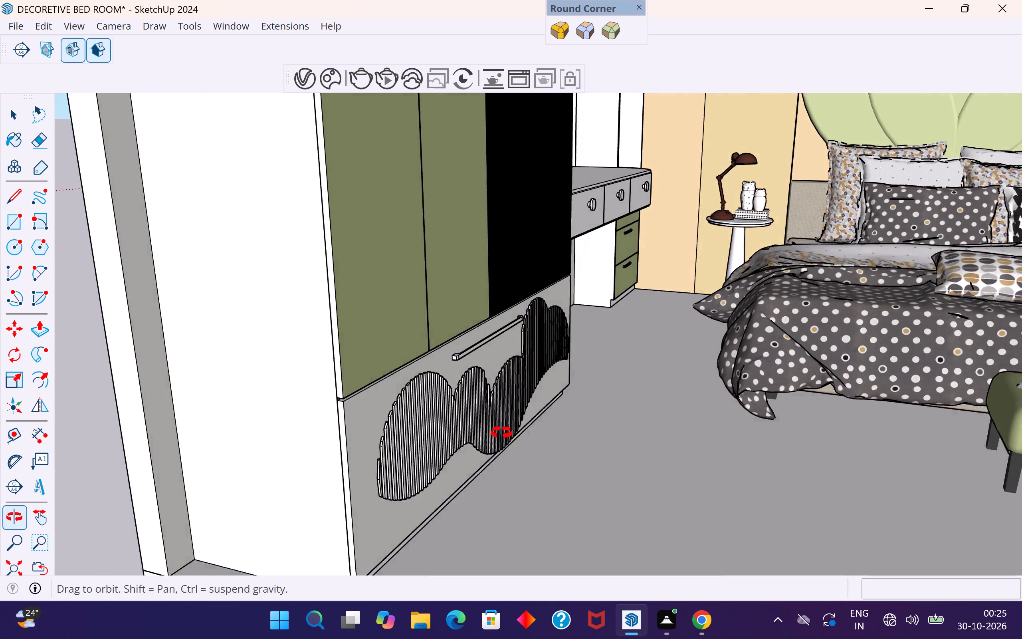
middle_drag(501, 433, 476, 391)
scroll(316, 419, up, 3)
click(317, 389)
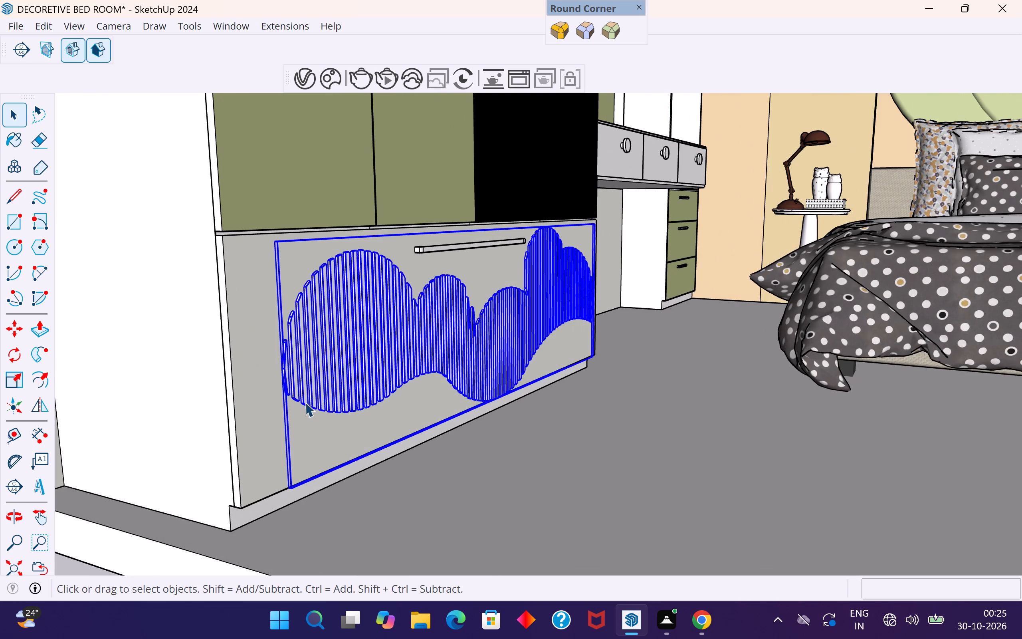
scroll(303, 404, up, 4)
middle_drag(302, 409, 305, 508)
scroll(380, 296, down, 3)
middle_drag(387, 298, 358, 280)
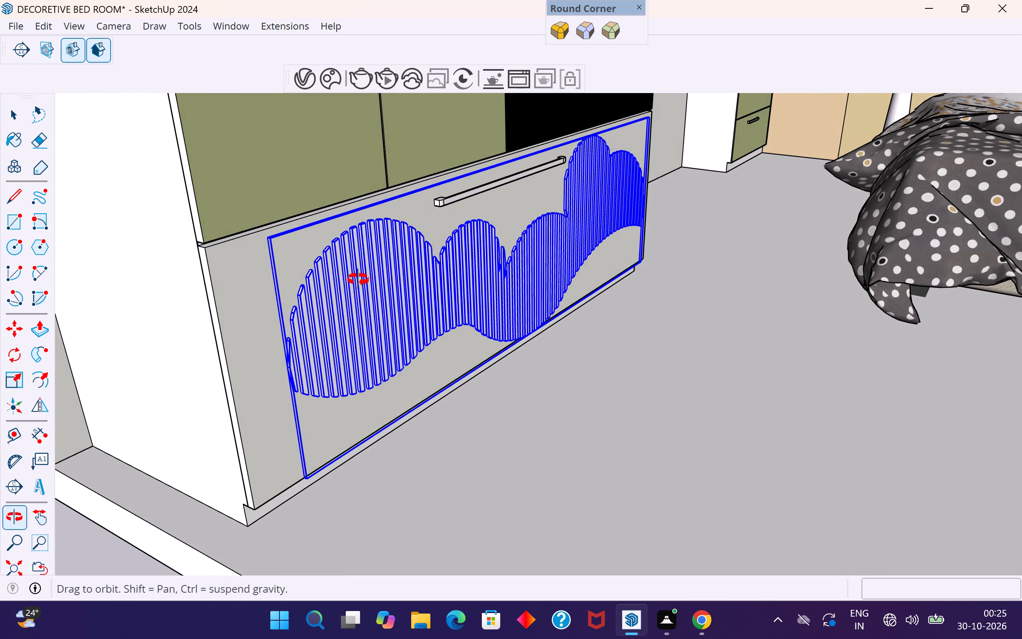
middle_drag(358, 280, 381, 257)
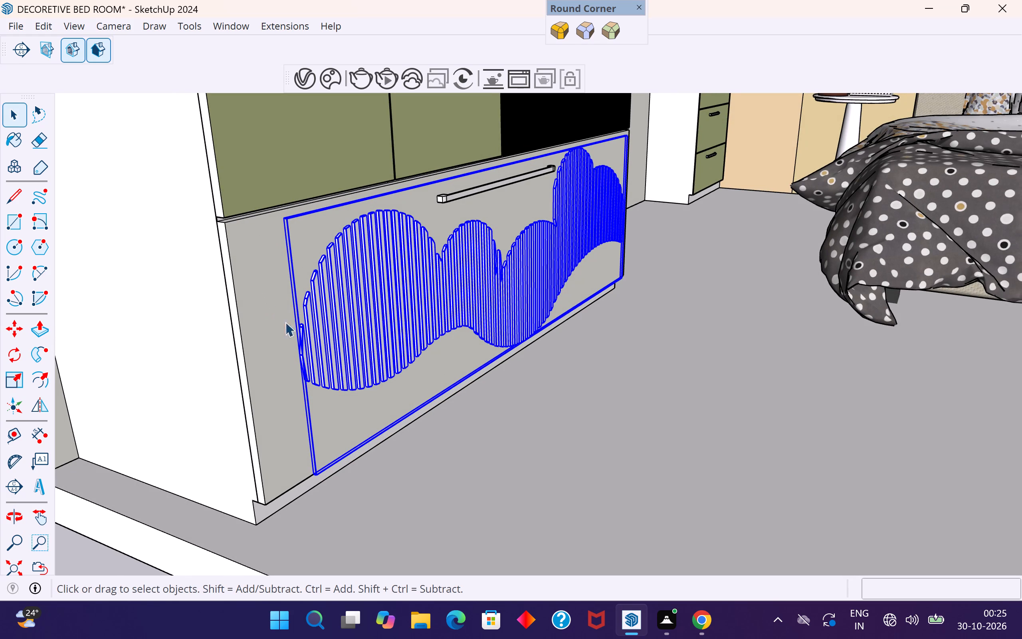
middle_drag(560, 251, 388, 268)
scroll(576, 288, down, 4)
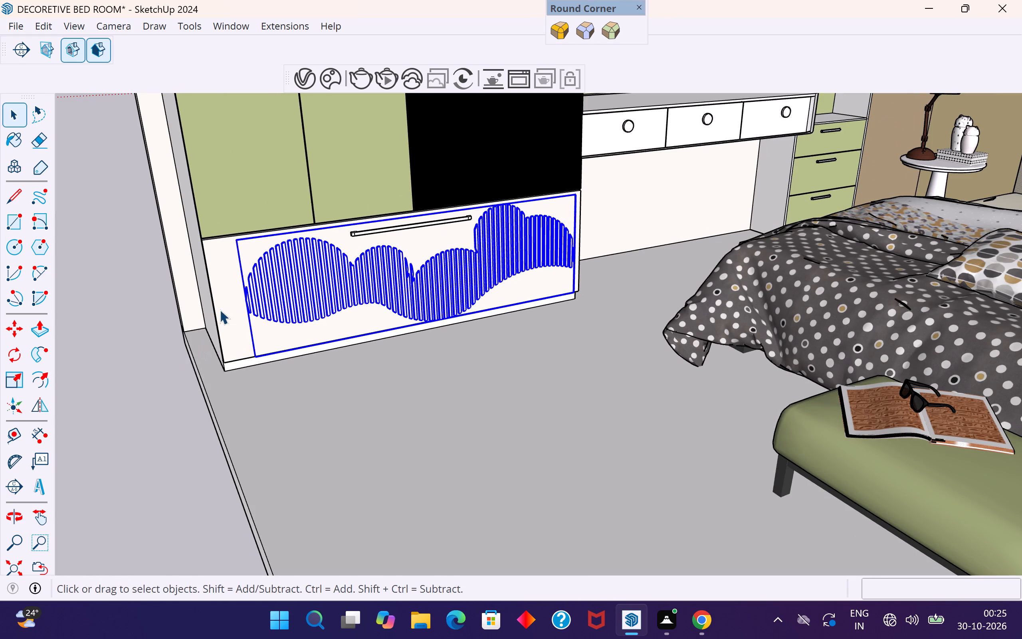
key(s)
scroll(220, 310, up, 2)
middle_drag(220, 310, 333, 280)
scroll(365, 307, up, 7)
middle_drag(370, 280, 450, 282)
scroll(433, 283, up, 5)
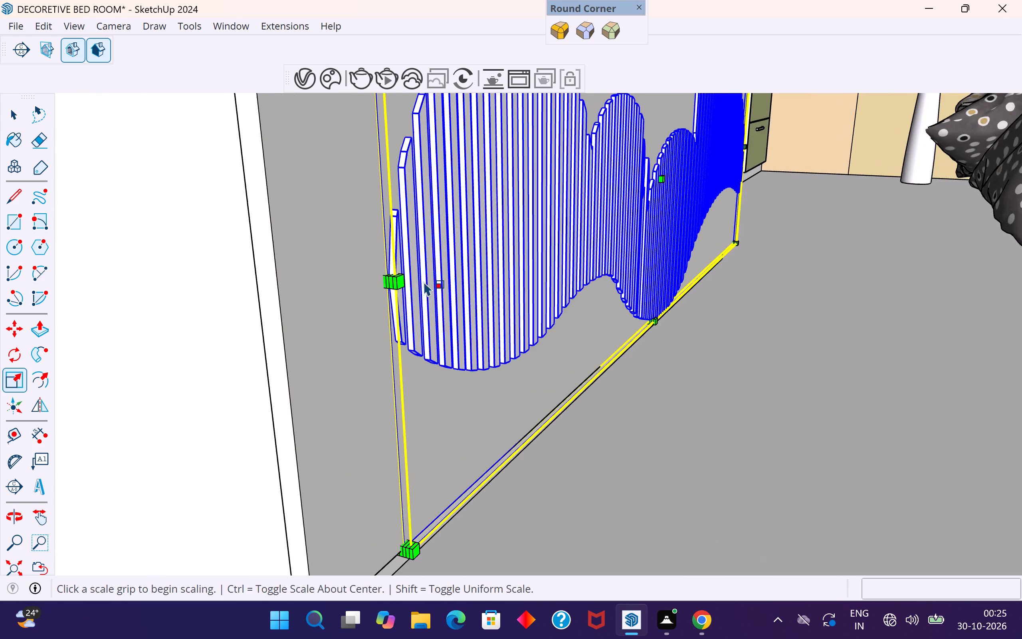
scroll(424, 282, up, 3)
scroll(343, 290, up, 4)
click(393, 275)
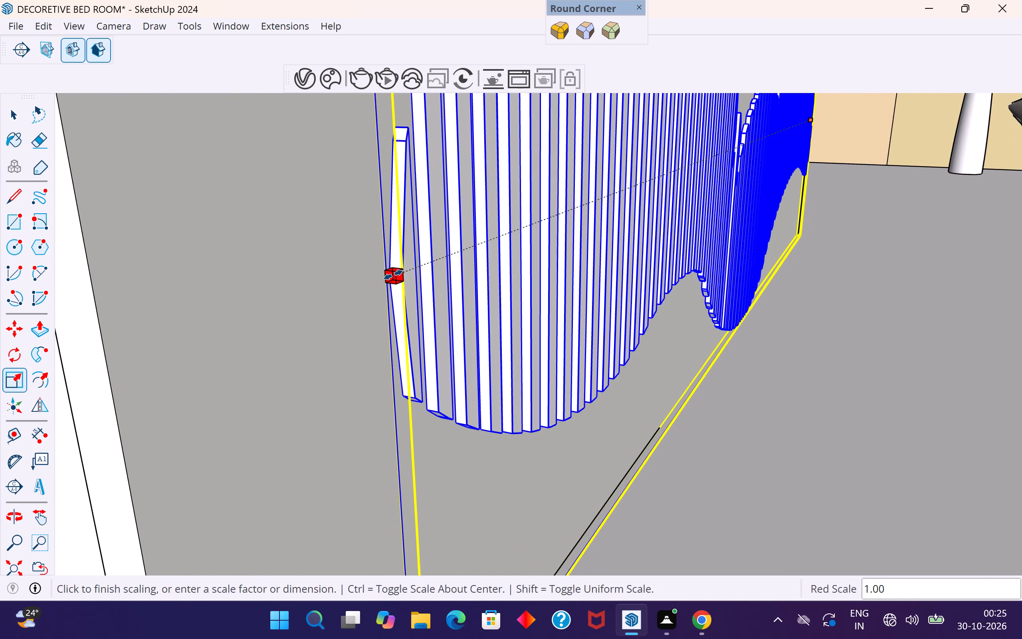
scroll(393, 275, down, 5)
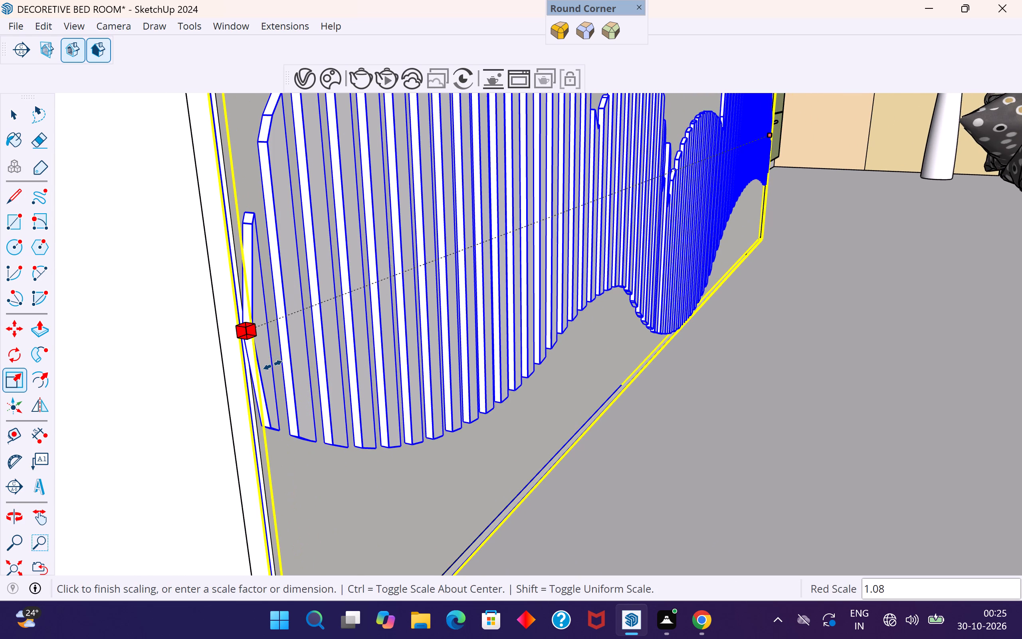
click(273, 365)
click(21, 114)
scroll(385, 404, down, 5)
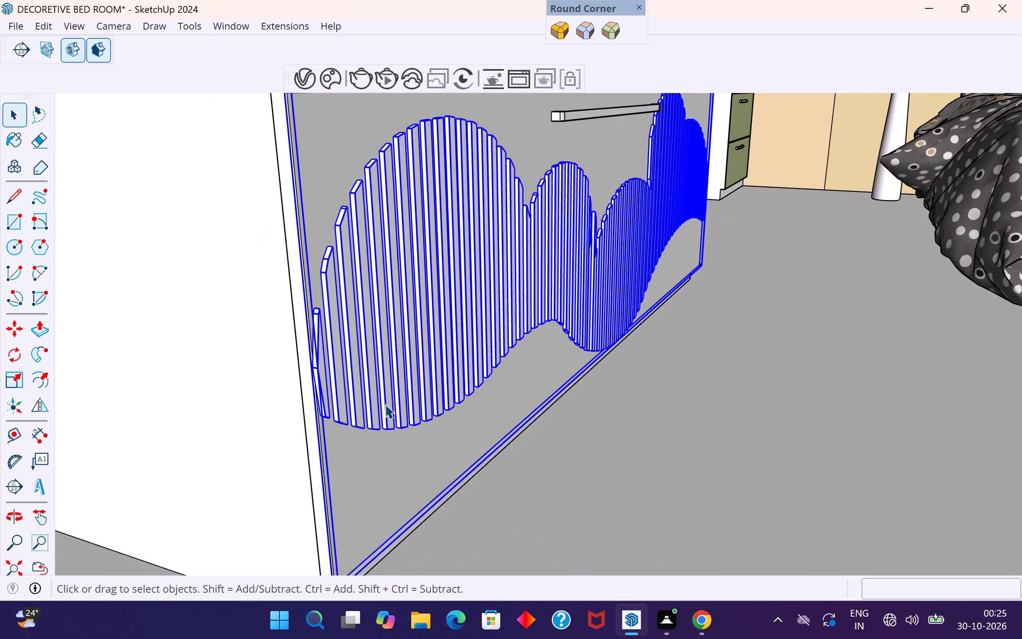
scroll(385, 404, down, 13)
click(279, 510)
Scale the fluted panel's width by 1.02 along the red axis, stretching it to the drawer front's side edge next to the dressing table.
middle_drag(582, 400, 388, 448)
click(387, 312)
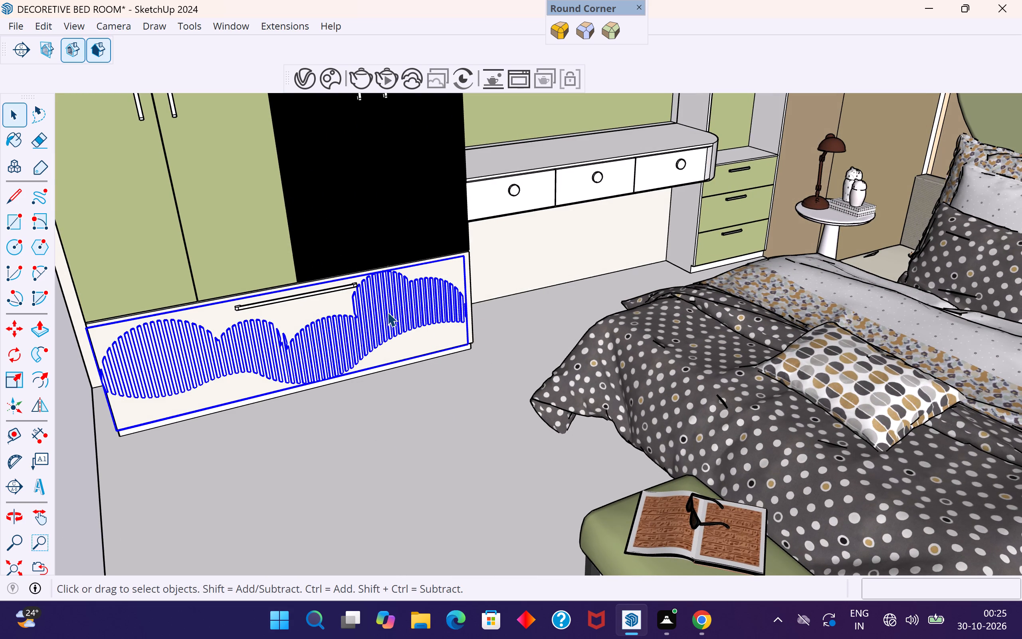
key(s)
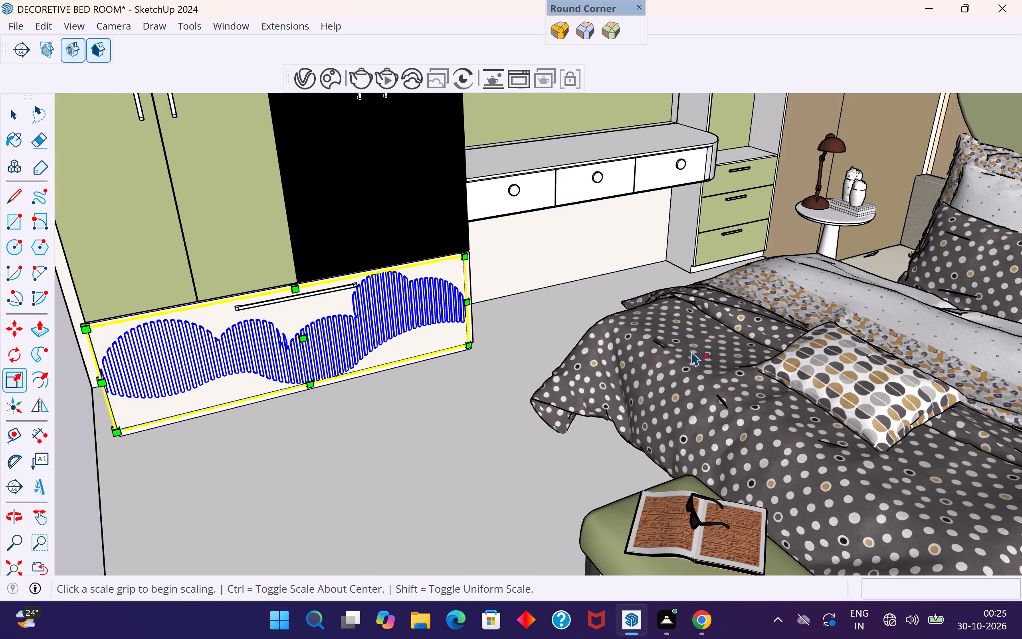
middle_drag(687, 296, 556, 289)
scroll(419, 284, up, 7)
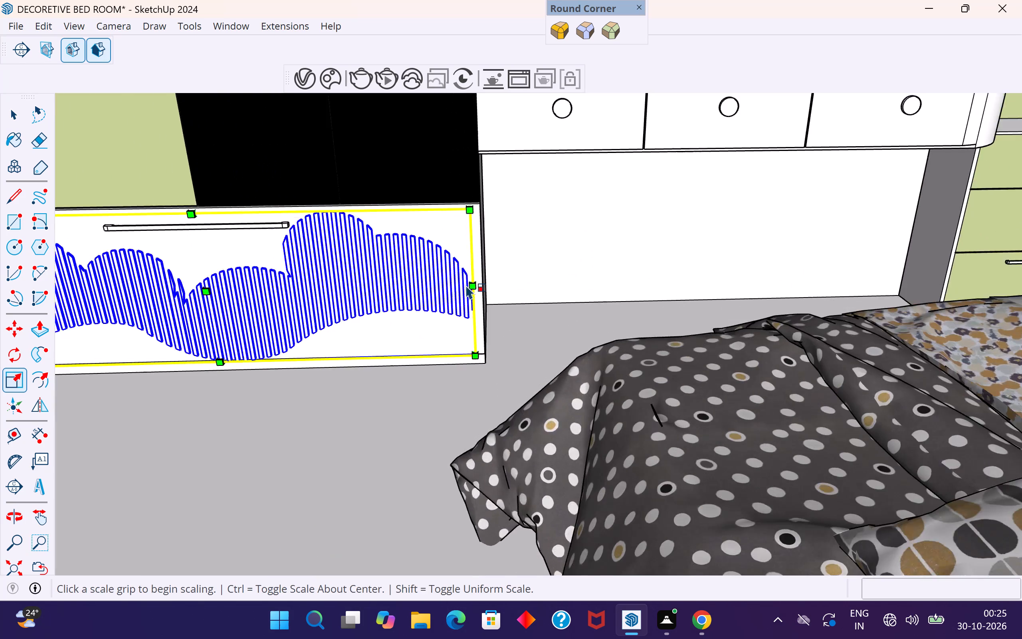
scroll(466, 285, up, 8)
middle_drag(499, 272, 308, 309)
scroll(396, 302, up, 6)
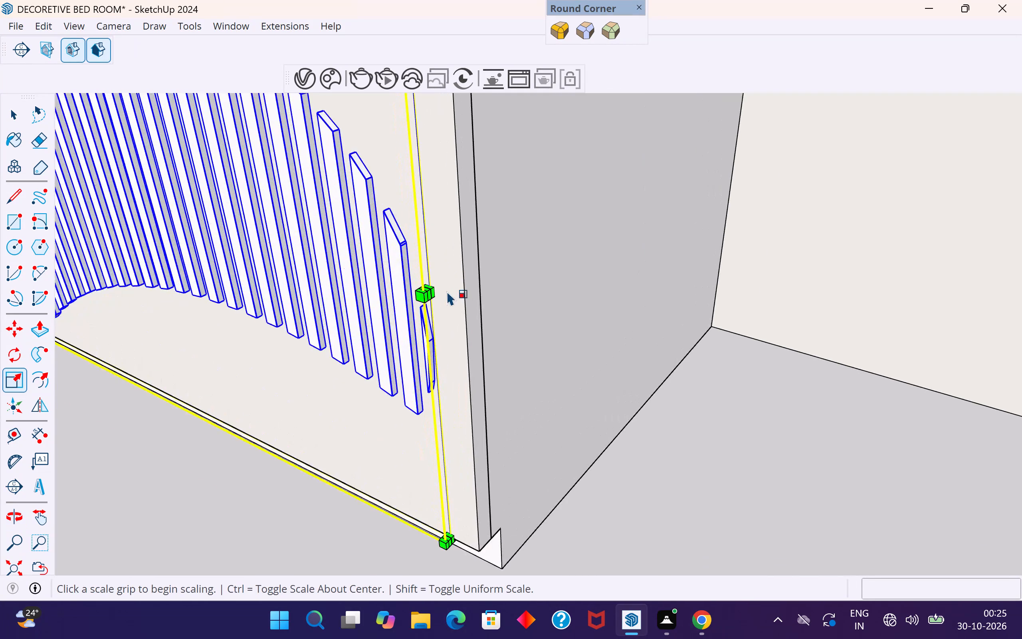
scroll(447, 291, up, 8)
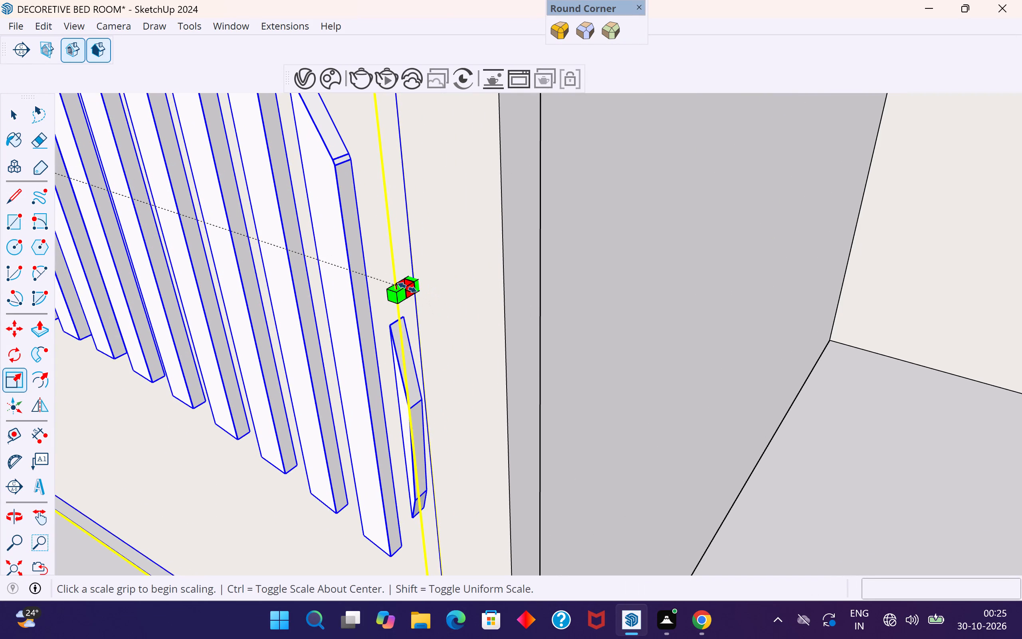
click(407, 289)
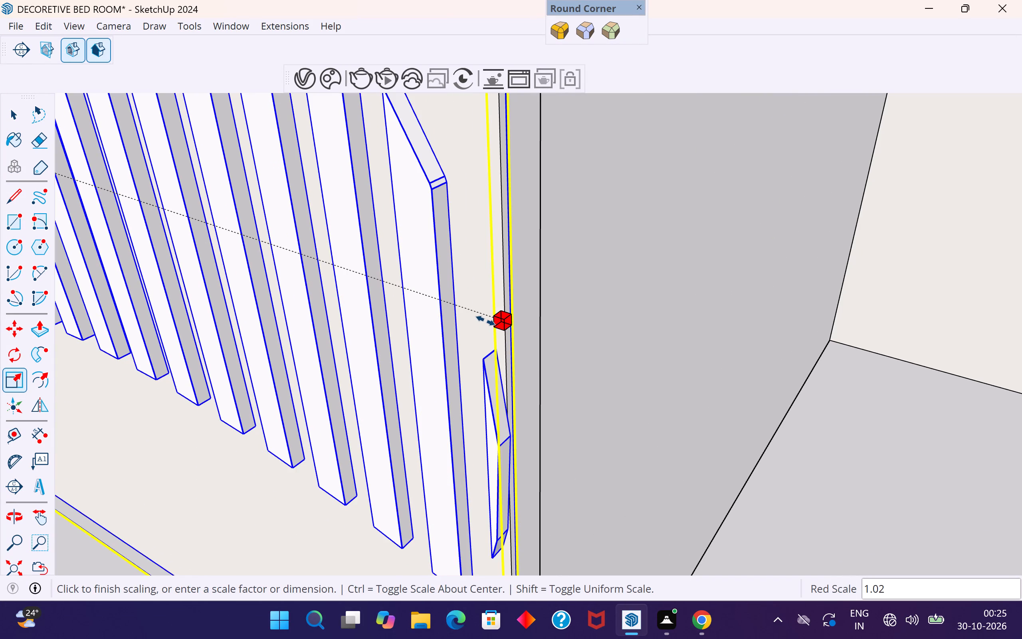
scroll(485, 321, up, 8)
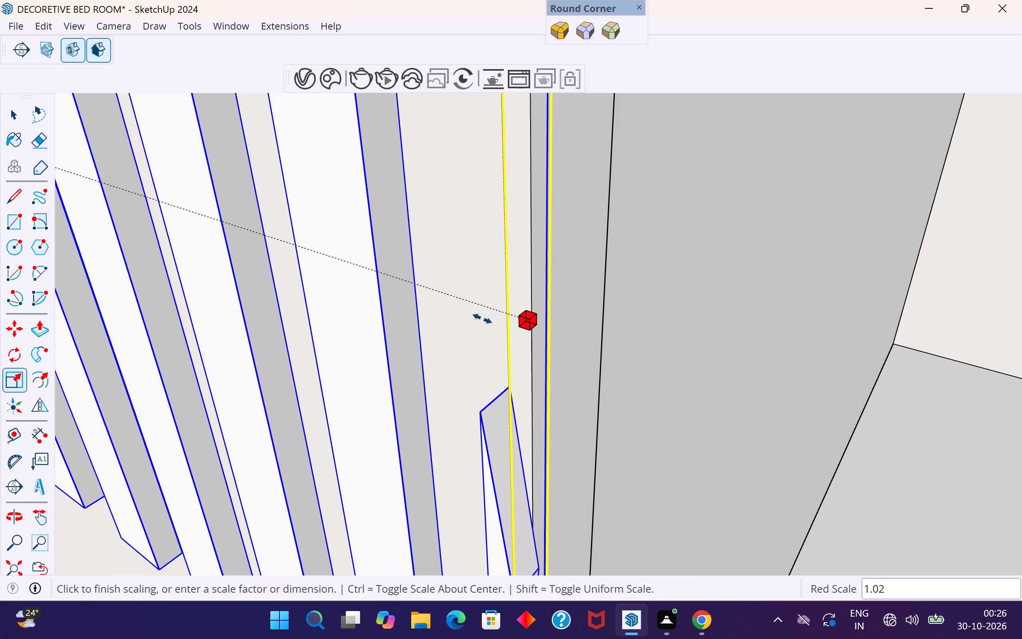
click(482, 319)
scroll(603, 279, down, 20)
scroll(603, 279, down, 4)
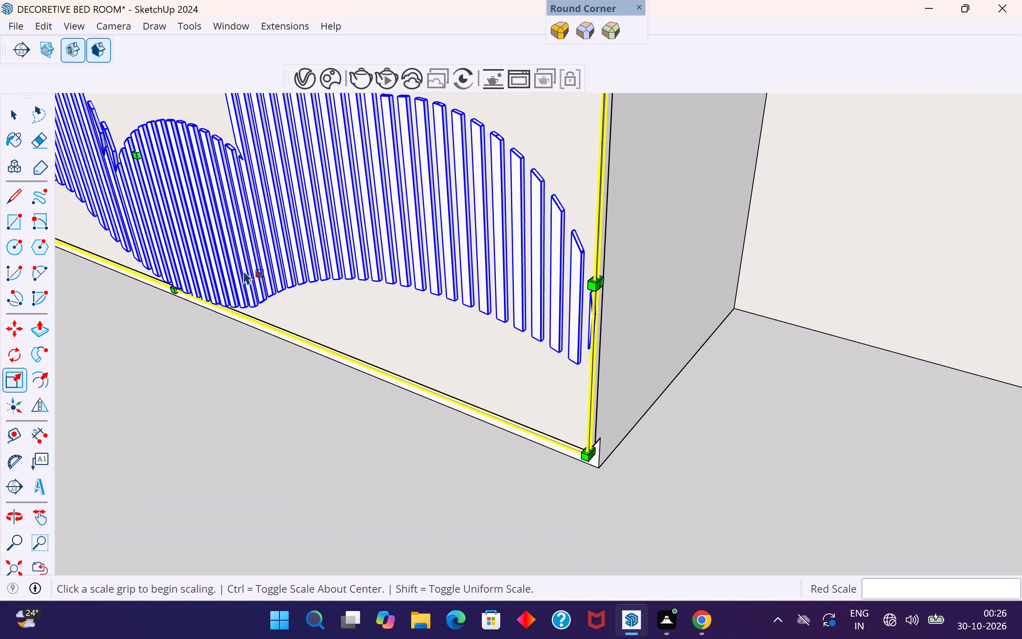
click(20, 117)
scroll(568, 422, down, 13)
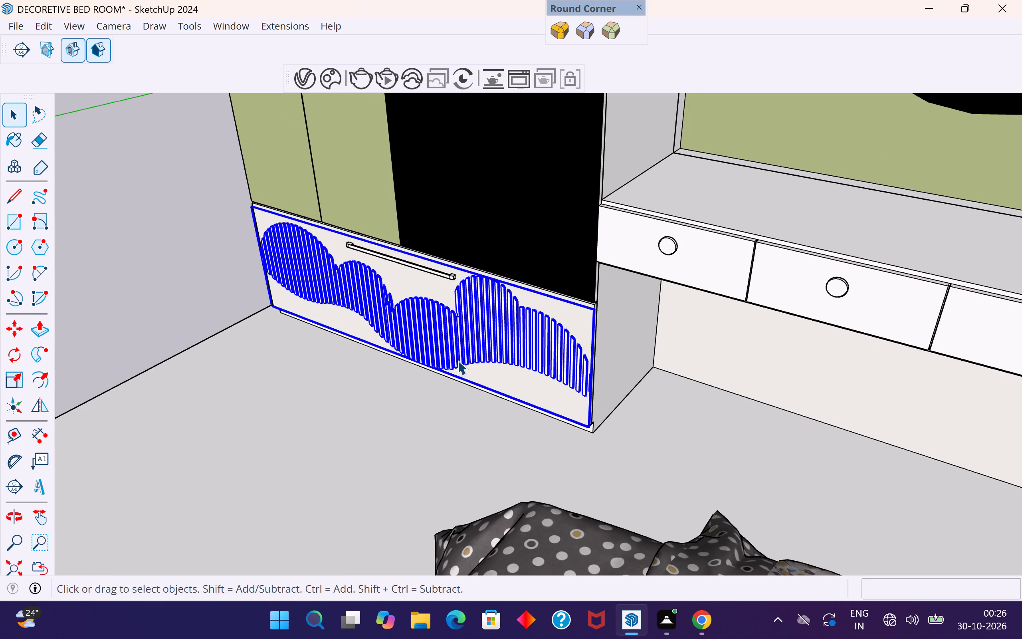
click(213, 282)
Scale the fluted panel's width by 0.99 along the red axis, pulling in its side edge away from the dressing table.
middle_drag(220, 283, 714, 175)
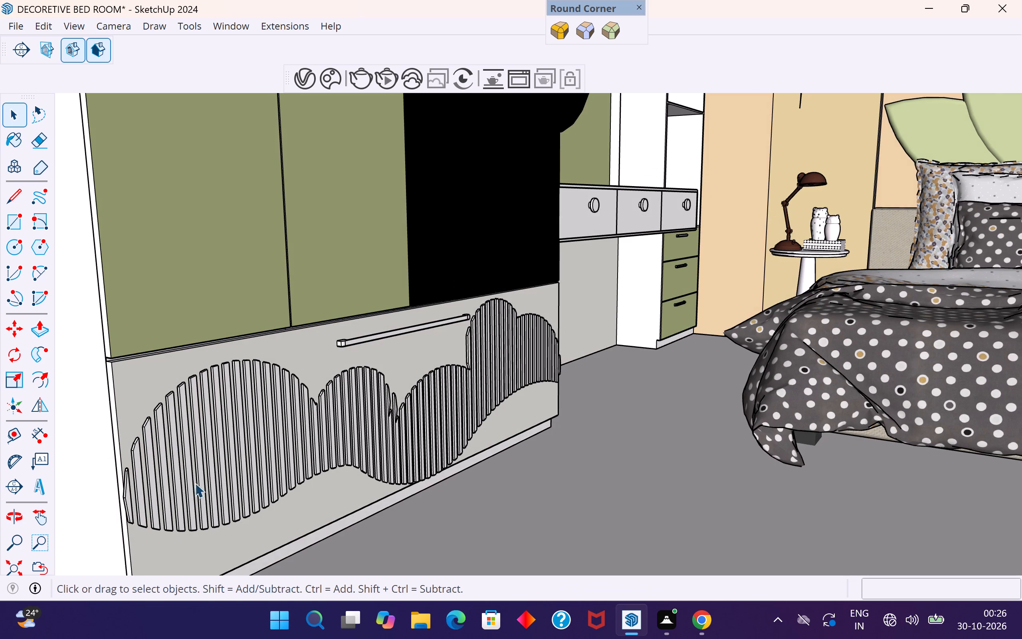
scroll(123, 484, up, 6)
middle_drag(116, 508, 402, 456)
middle_drag(559, 448, 143, 521)
scroll(600, 382, down, 6)
scroll(171, 398, up, 2)
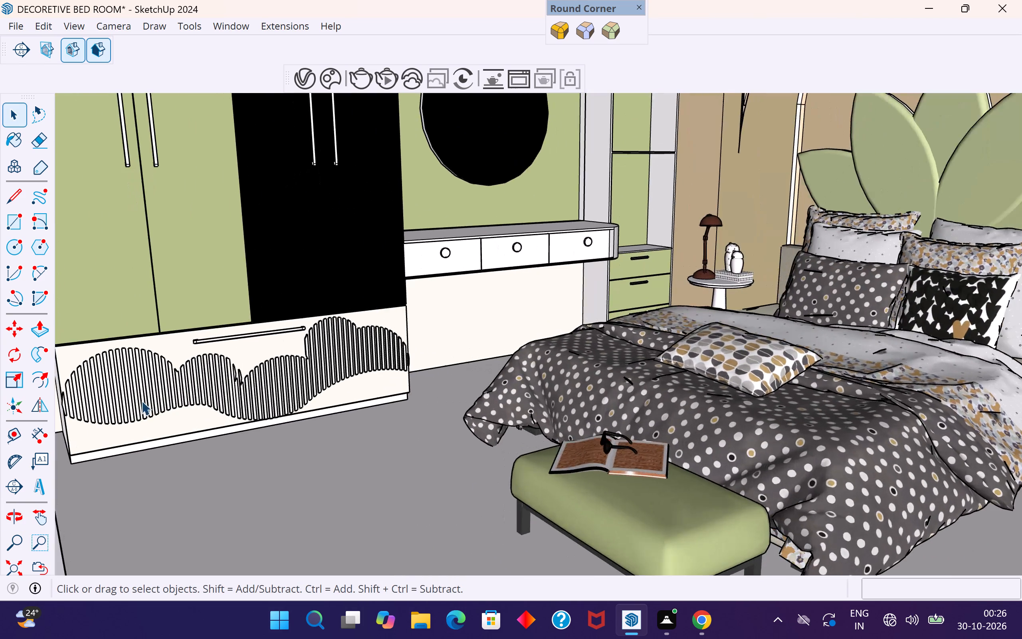
scroll(206, 423, down, 8)
scroll(114, 406, up, 9)
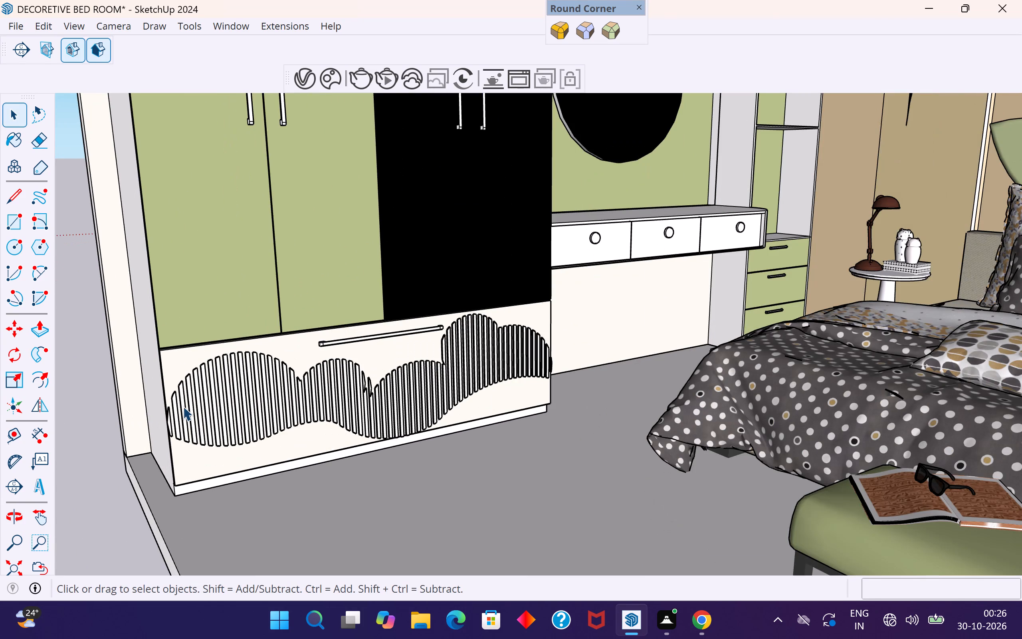
scroll(183, 406, up, 4)
click(183, 406)
scroll(183, 406, up, 3)
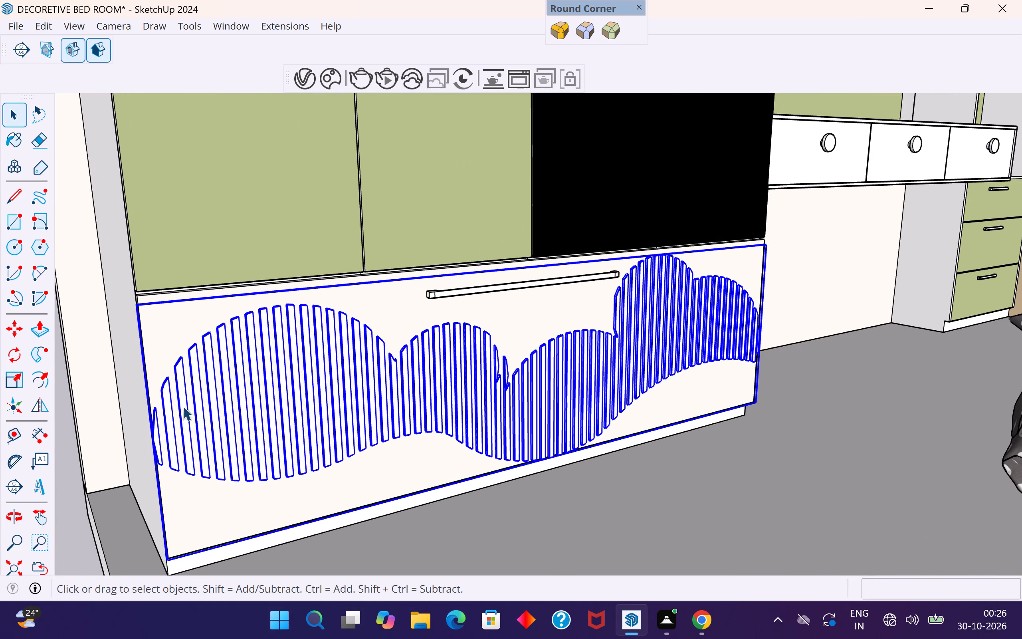
key(s)
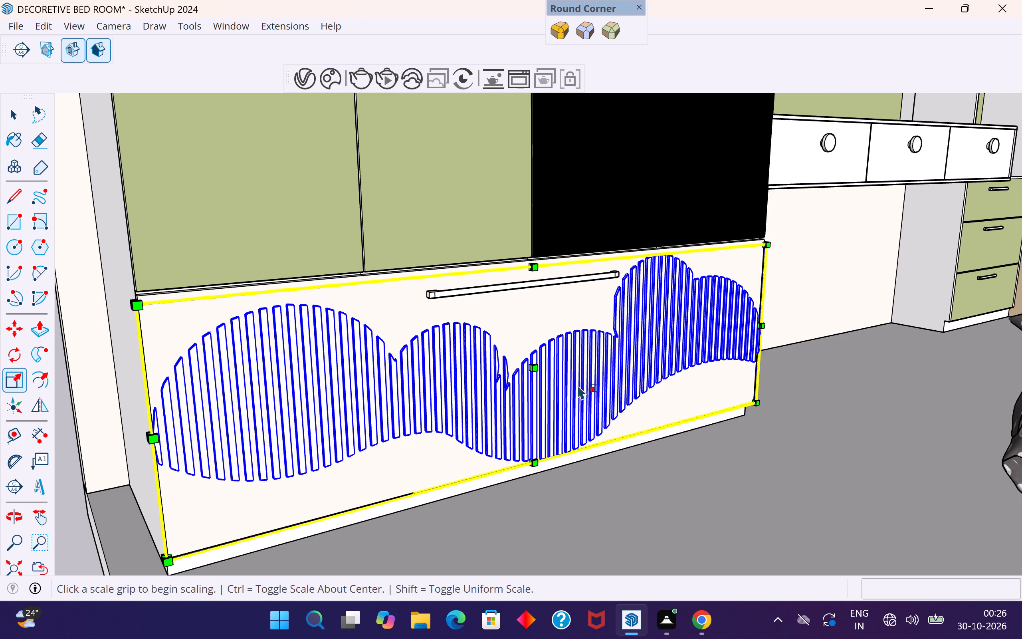
scroll(735, 362, down, 4)
scroll(426, 362, up, 20)
scroll(426, 362, up, 3)
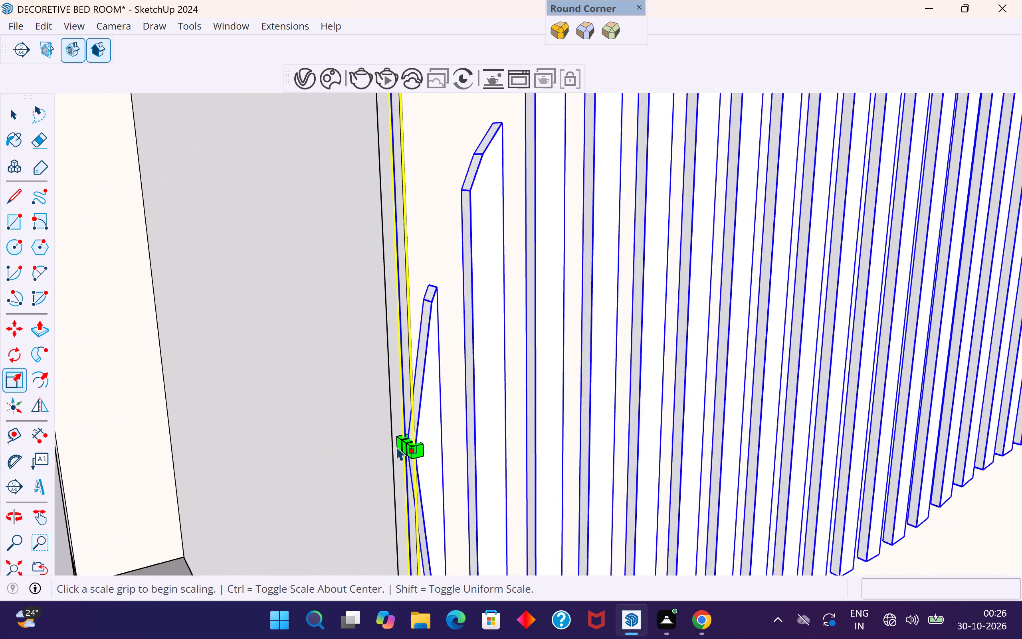
scroll(397, 447, up, 6)
click(430, 442)
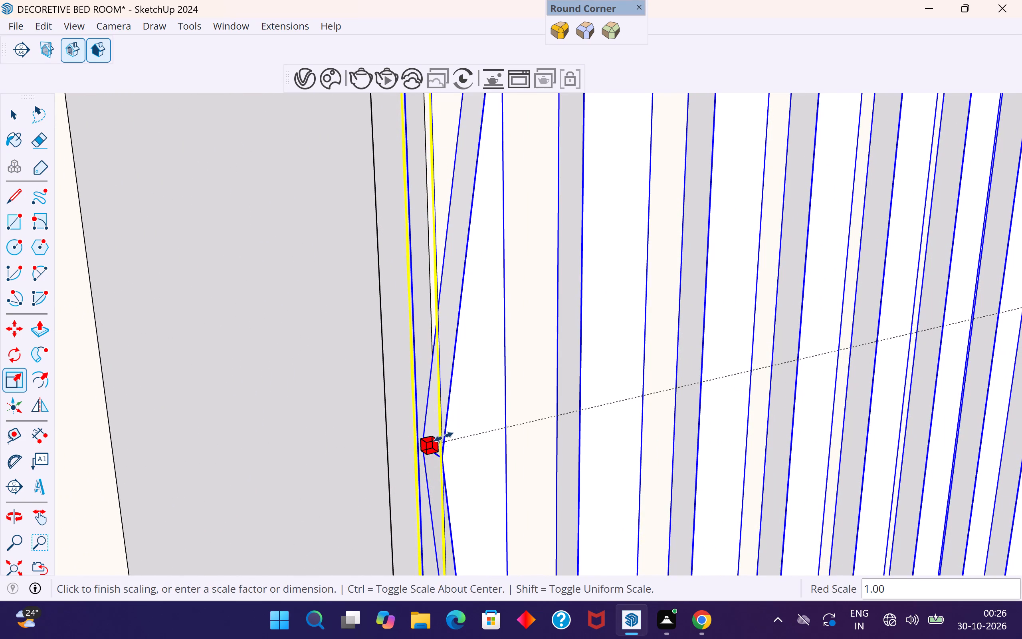
scroll(464, 433, up, 4)
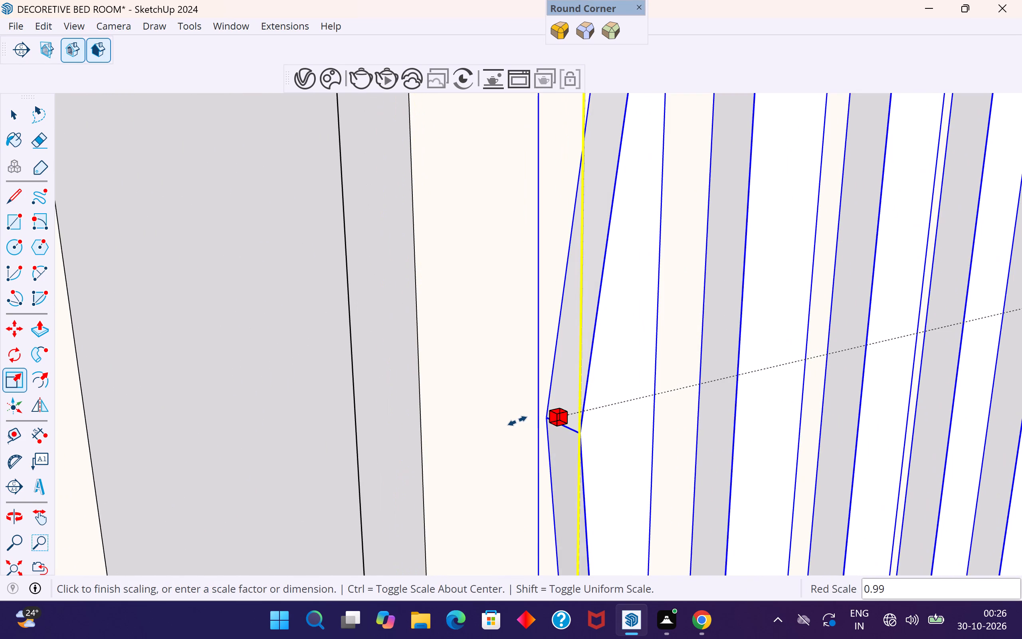
scroll(512, 421, up, 7)
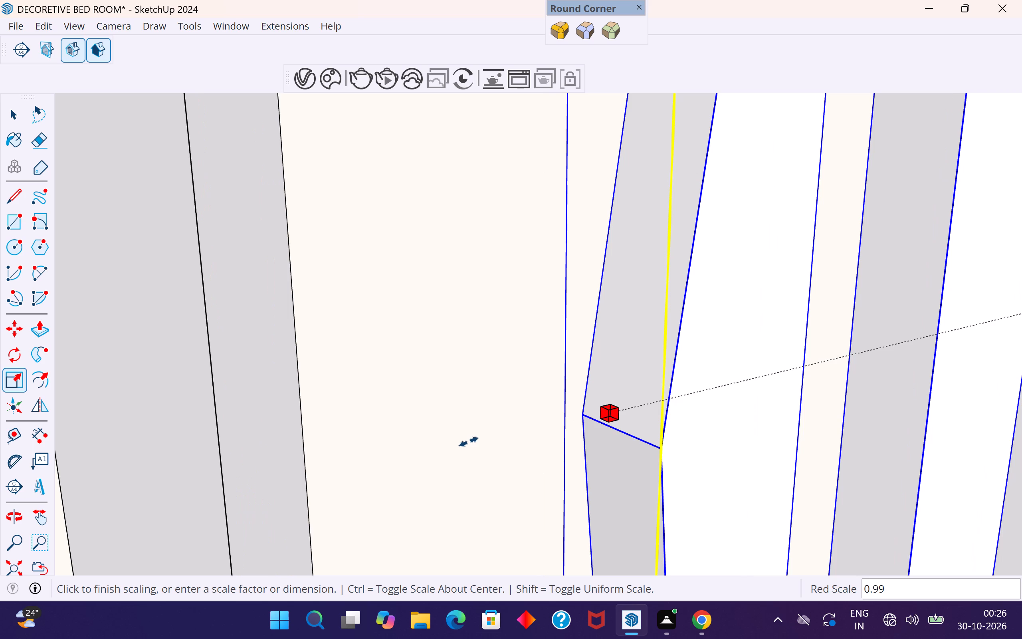
click(469, 442)
click(21, 135)
click(18, 113)
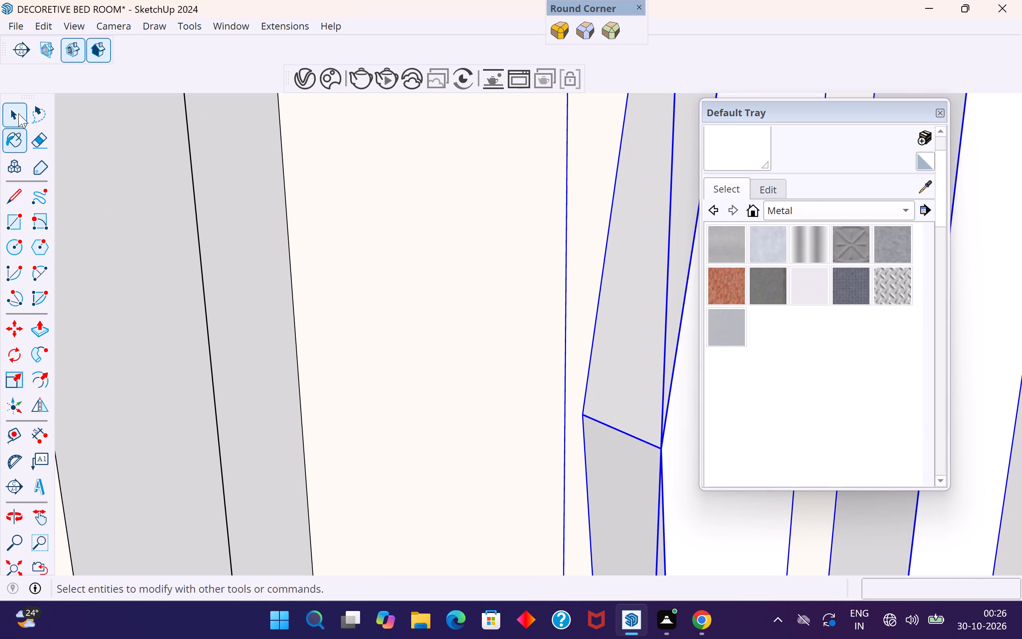
click(942, 111)
scroll(737, 295, down, 13)
scroll(737, 295, up, 1)
scroll(733, 295, down, 20)
click(294, 438)
scroll(221, 421, down, 10)
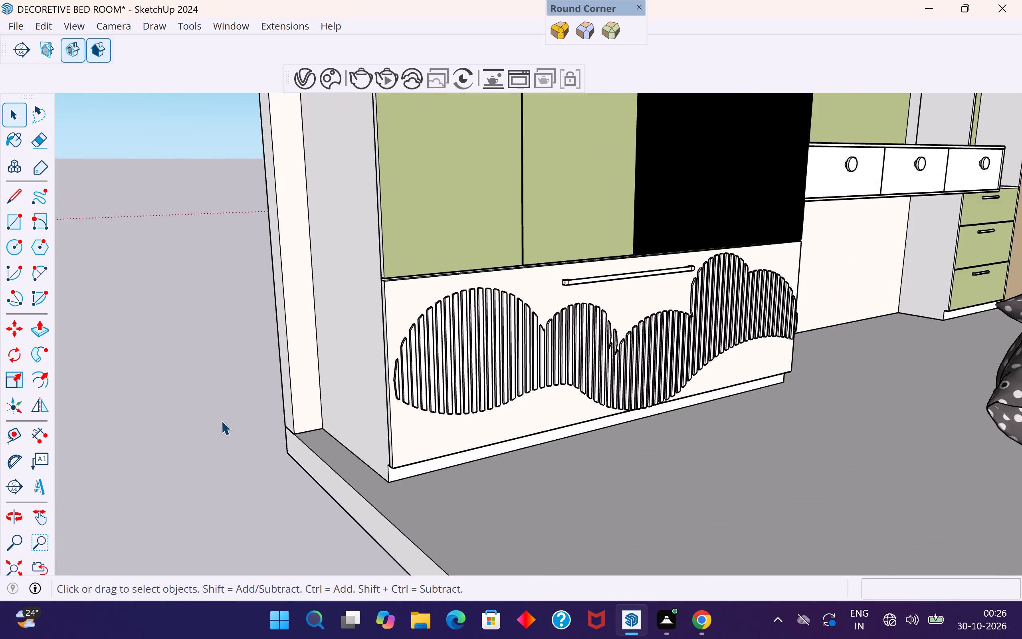
Create a new V-Ray Emissive material and apply it to the wardrobe's lower drawer front face behind the flutes.
scroll(221, 421, down, 3)
middle_drag(383, 436, 341, 447)
scroll(608, 258, down, 4)
scroll(534, 312, up, 1)
scroll(536, 313, down, 5)
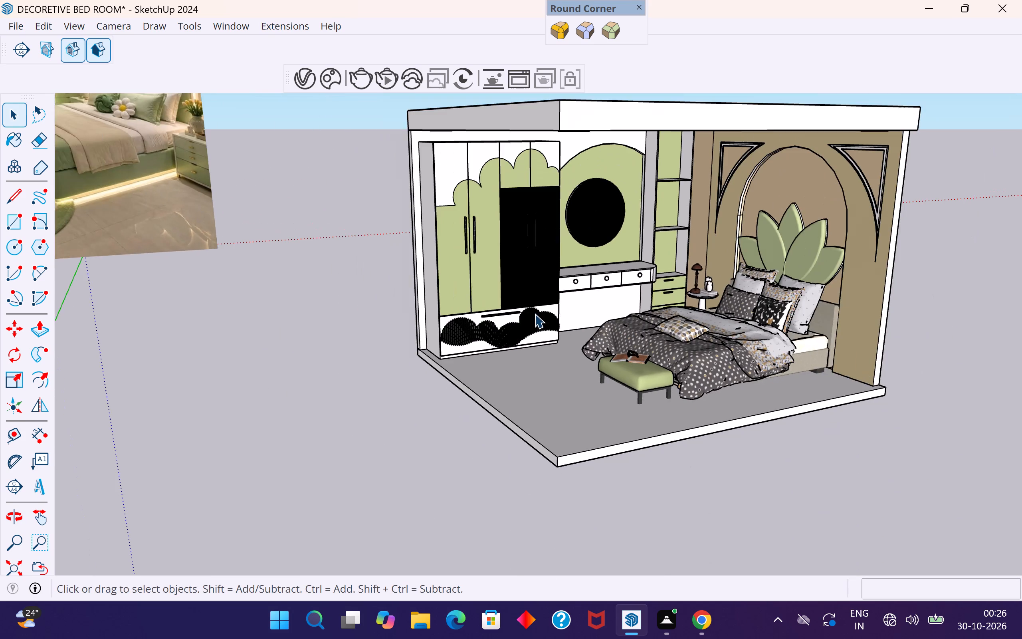
middle_drag(537, 317, 628, 308)
scroll(533, 333, up, 12)
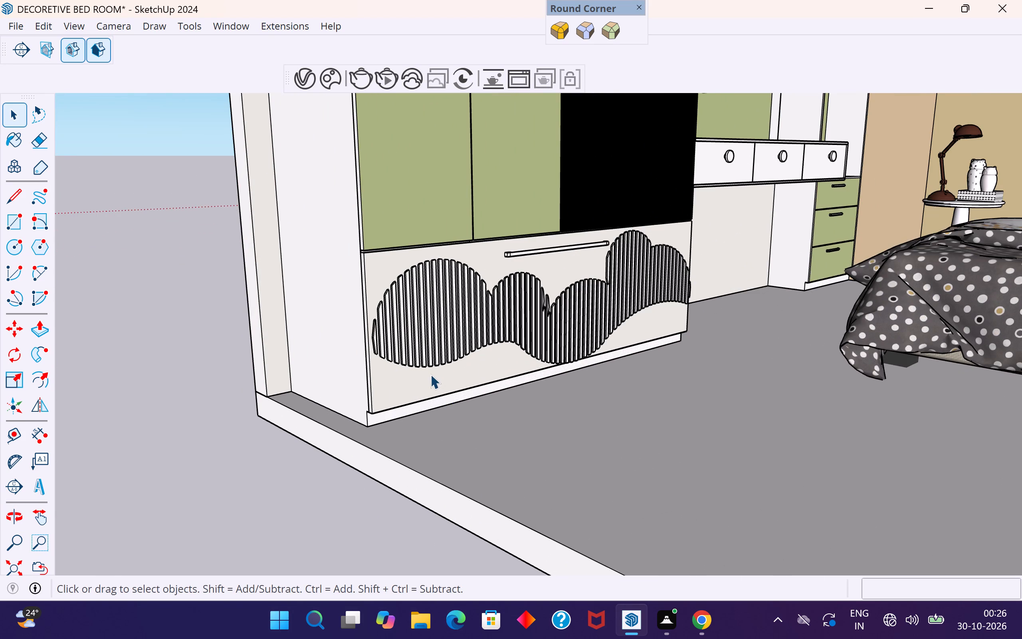
click(430, 374)
scroll(430, 374, up, 4)
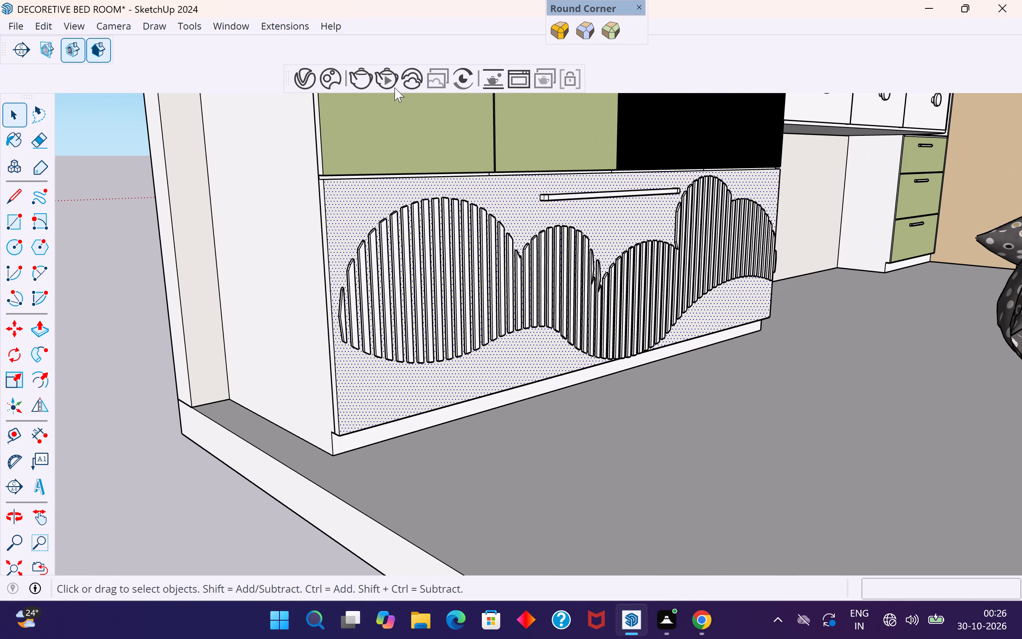
click(310, 84)
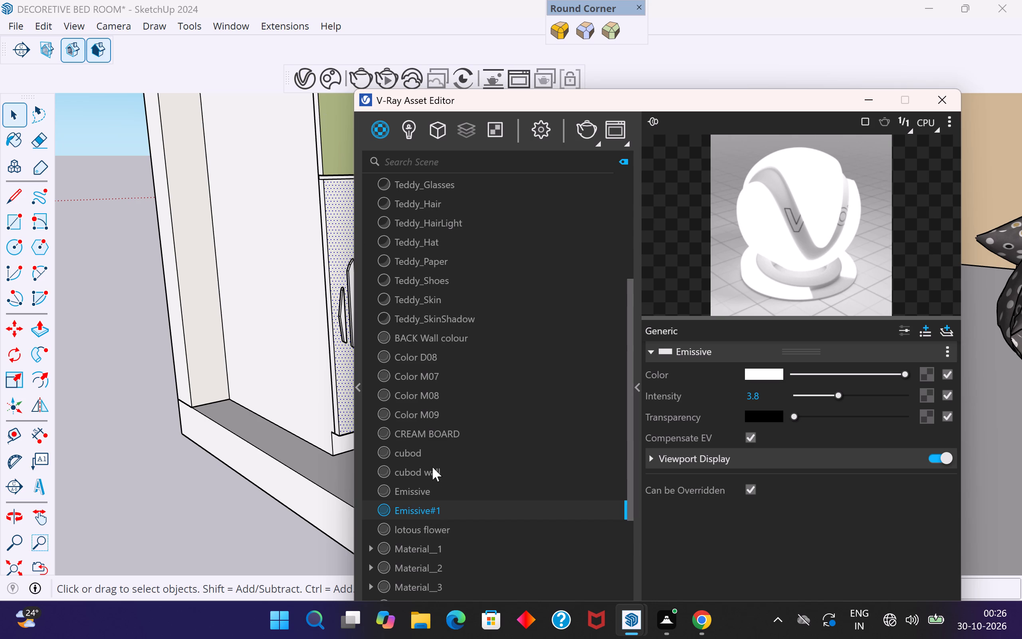
click(377, 131)
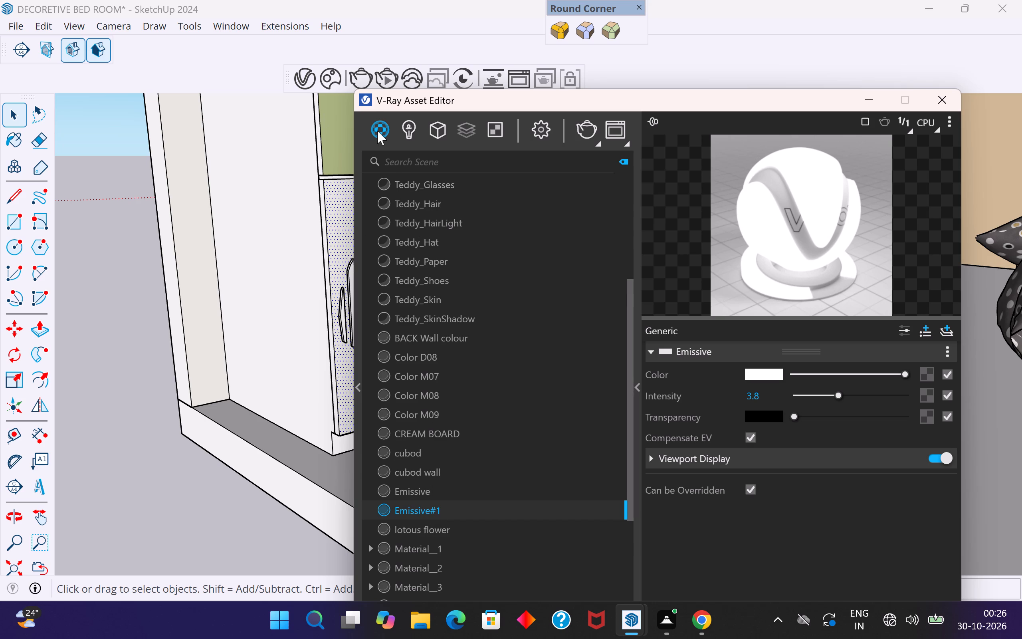
right_click(377, 131)
click(411, 177)
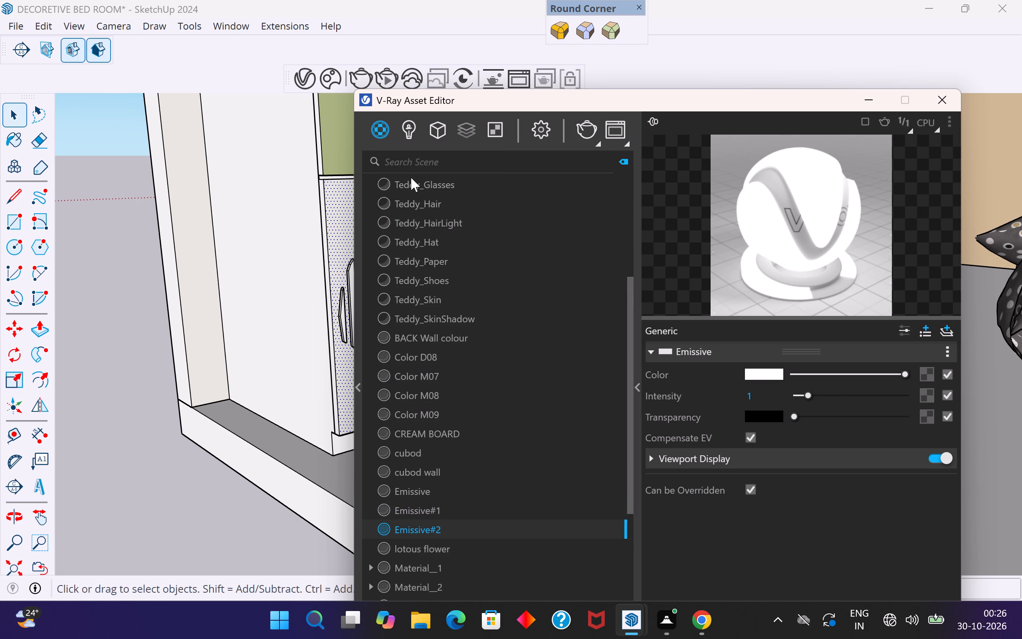
right_click(476, 527)
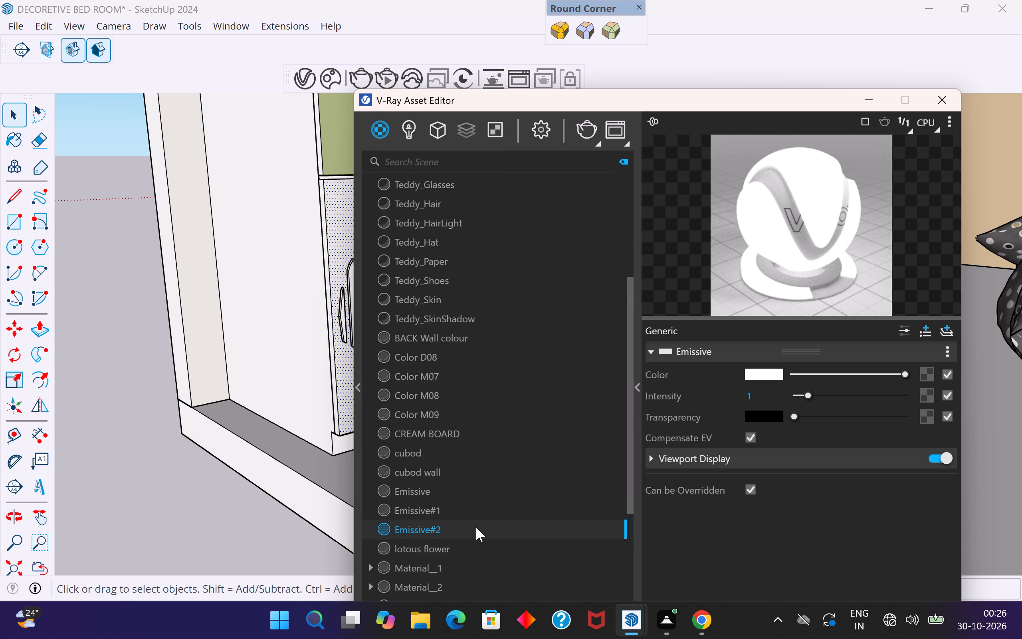
click(511, 350)
click(246, 509)
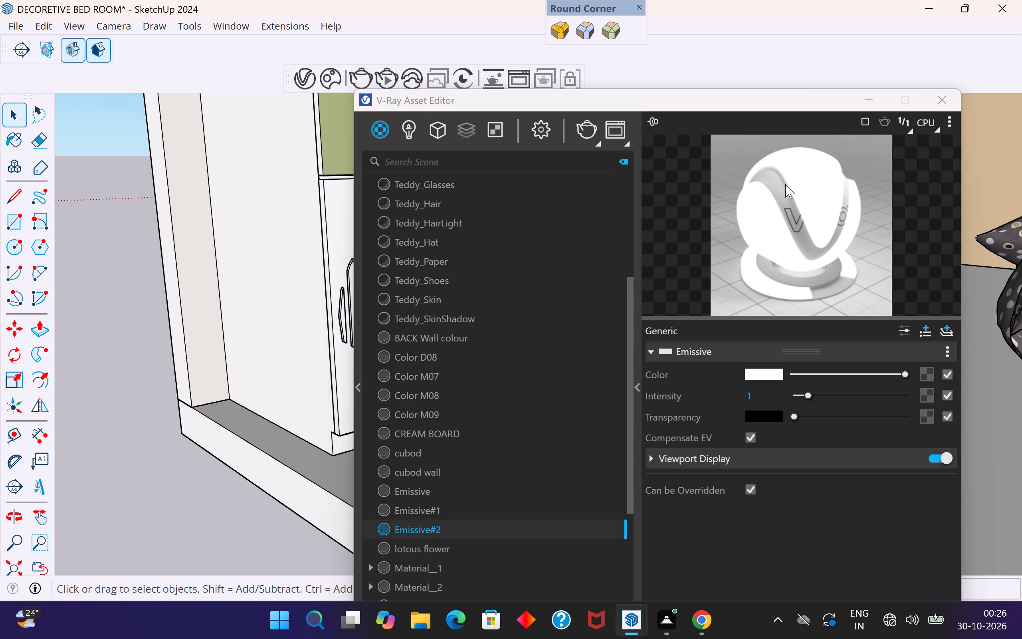
click(941, 102)
Render the whole bedroom in V-Ray from the open corner, with the wardrobe and bed walls both in view.
scroll(401, 475, down, 17)
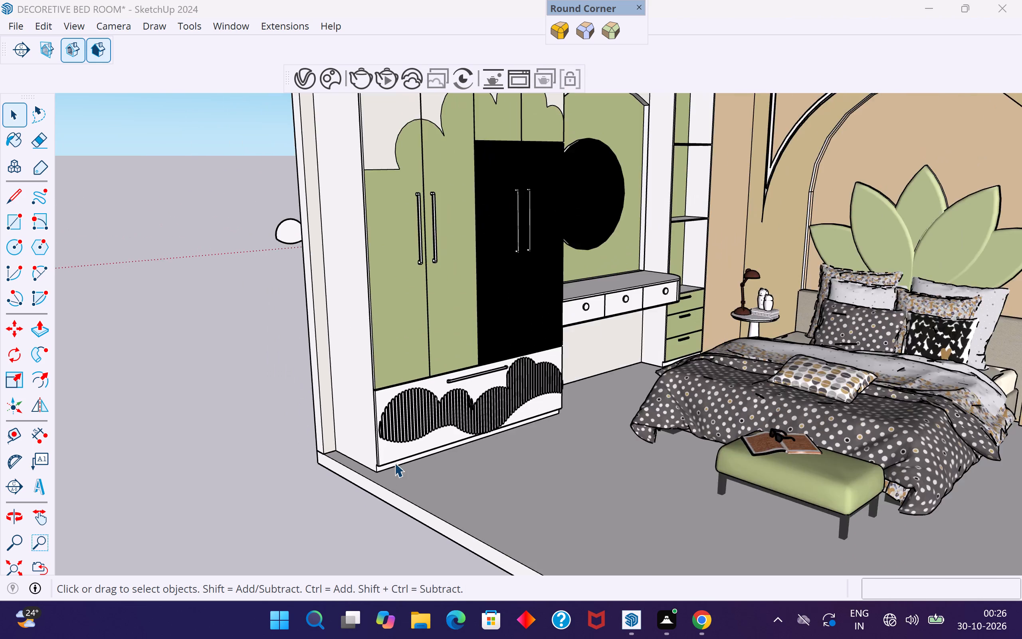
scroll(394, 462, down, 4)
middle_drag(516, 392, 499, 327)
scroll(546, 315, up, 2)
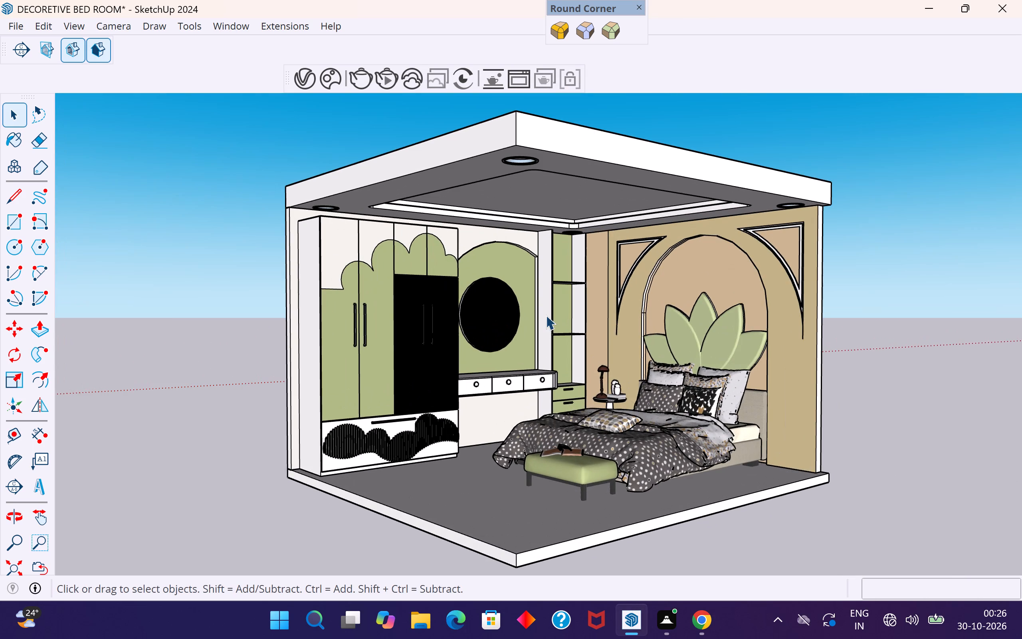
middle_drag(546, 315, 525, 325)
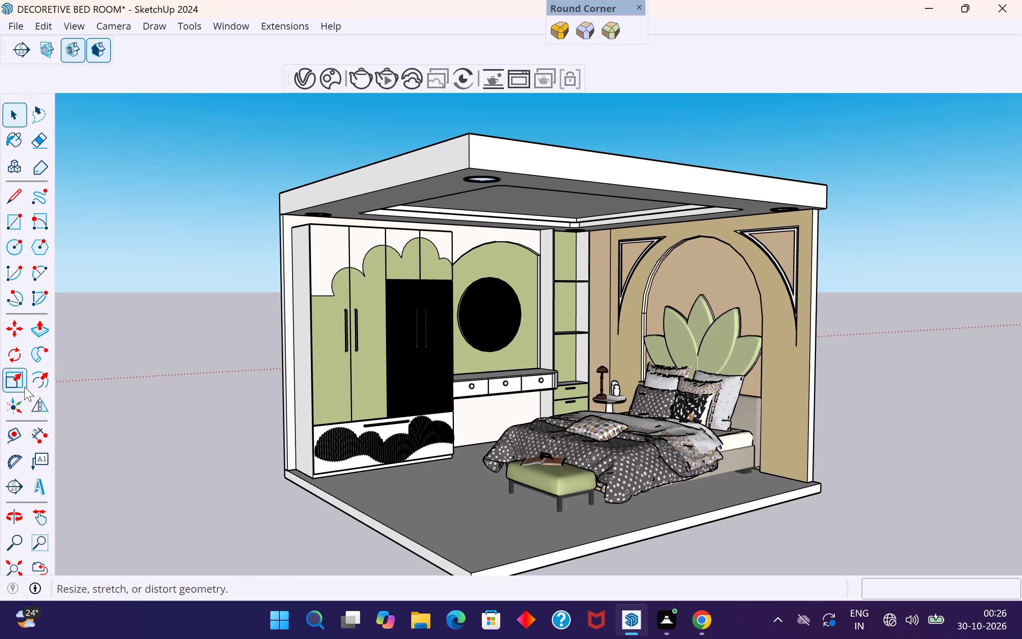
click(308, 77)
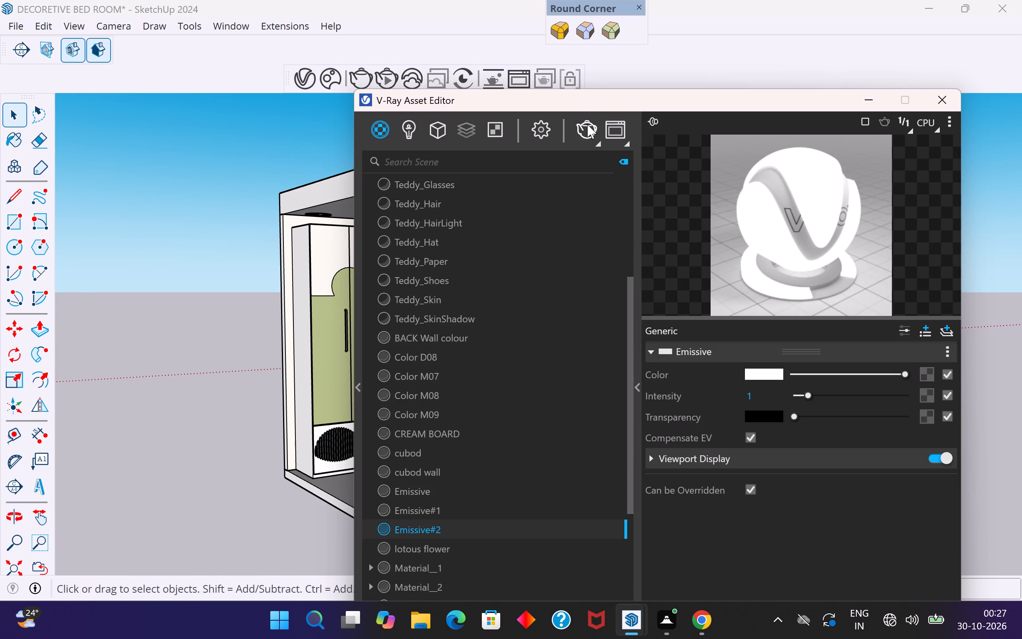
click(586, 124)
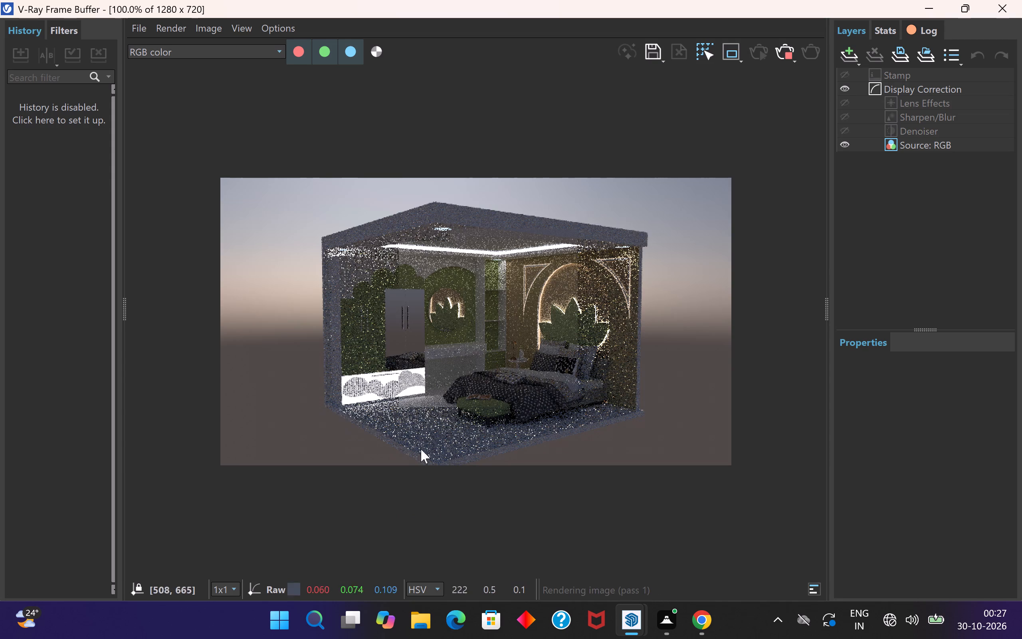
Examine the fluted panel and the emissive drawer front in the V-Ray render, close up and in the full image.
scroll(365, 394, up, 4)
scroll(366, 386, down, 2)
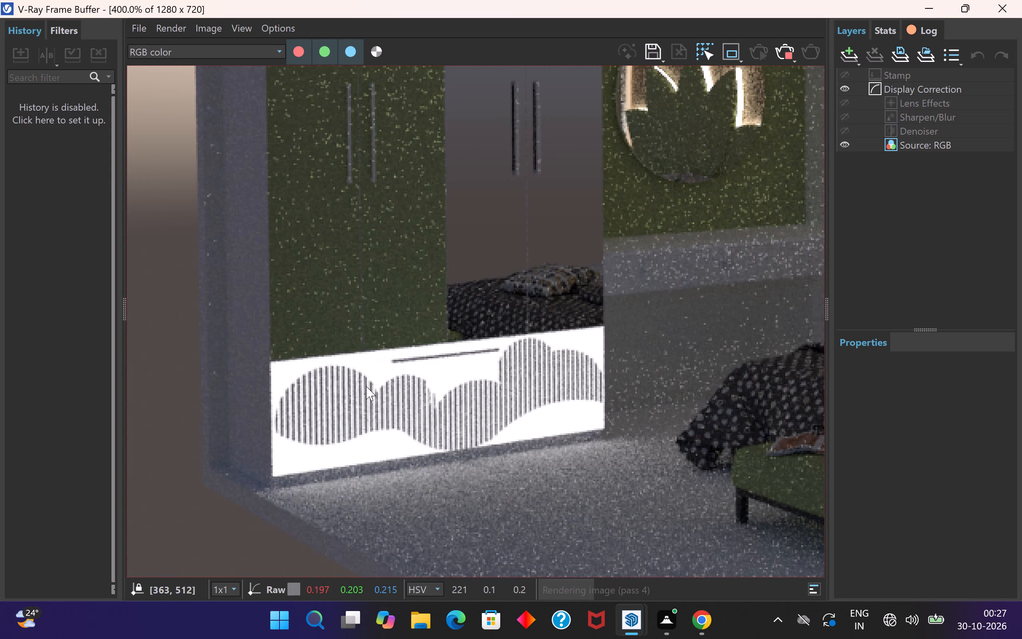
click(173, 427)
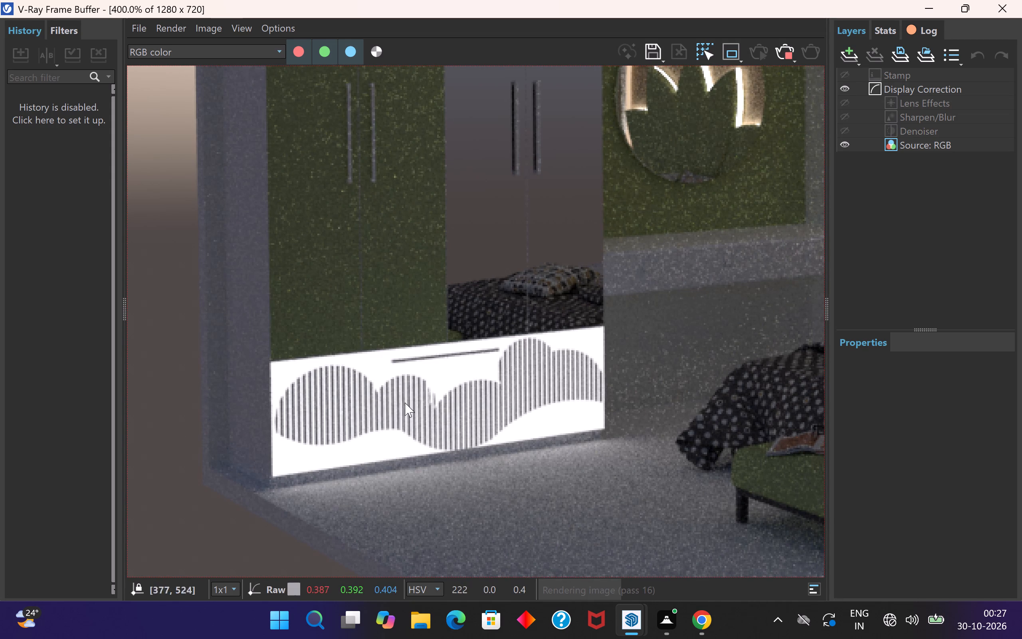
scroll(580, 307, down, 2)
middle_drag(399, 381, 488, 399)
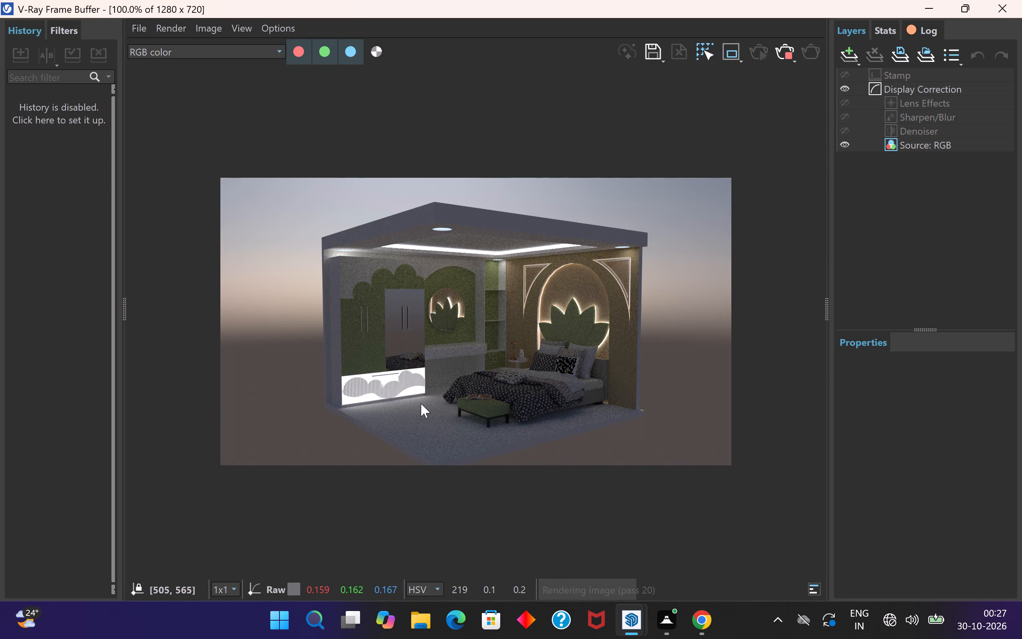
scroll(381, 397, up, 3)
scroll(381, 396, down, 1)
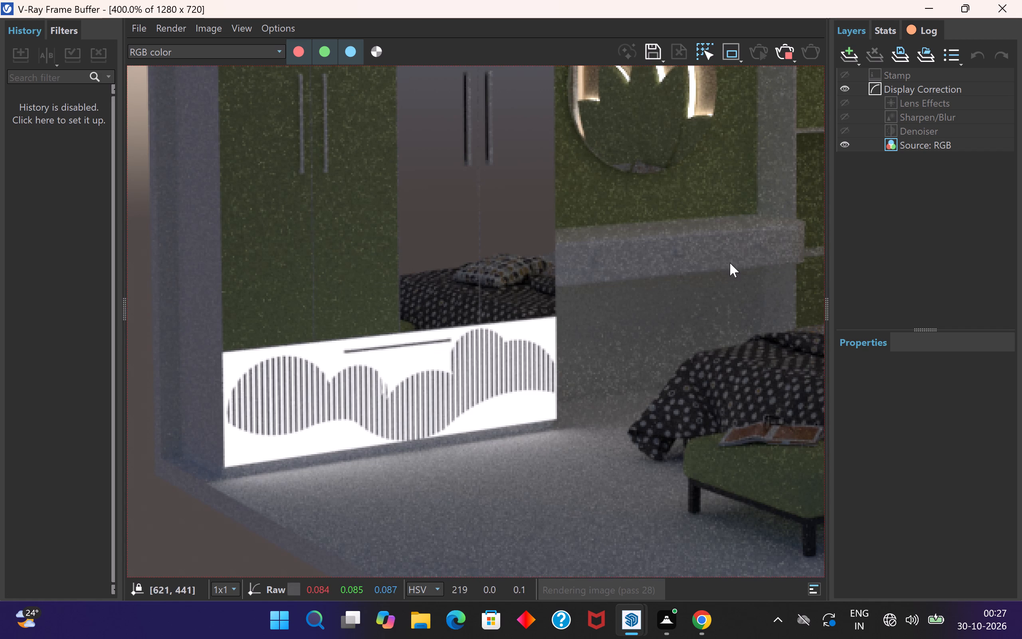
click(180, 551)
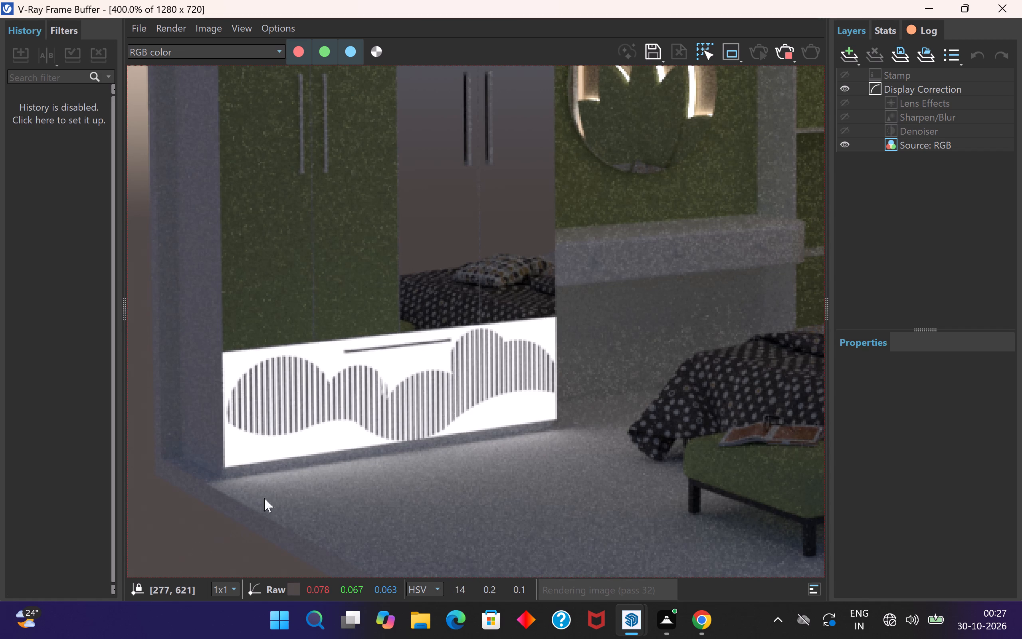
scroll(259, 537, down, 3)
scroll(515, 352, up, 1)
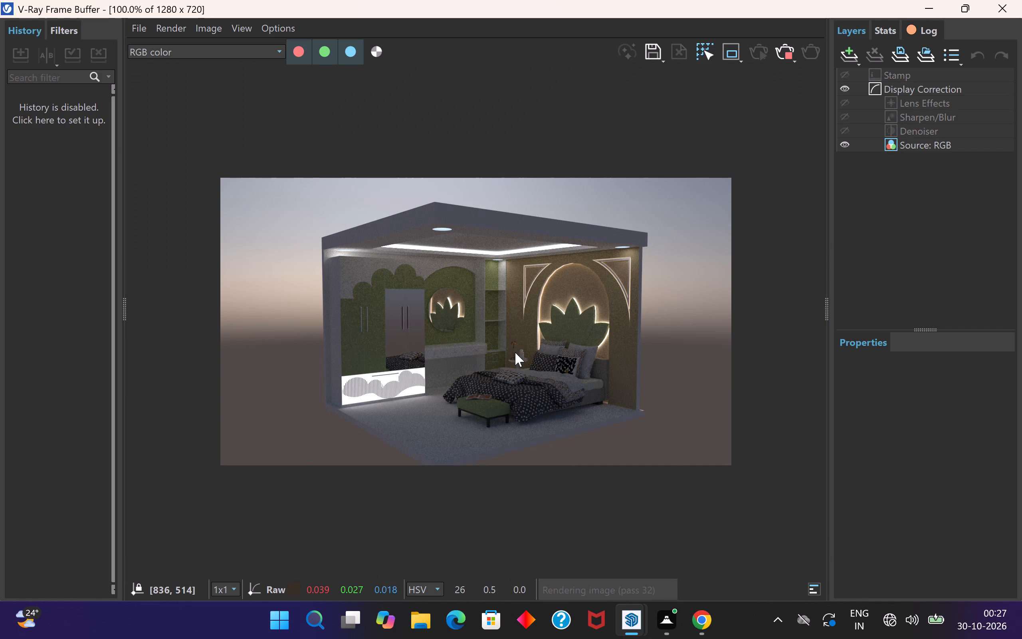
click(1004, 12)
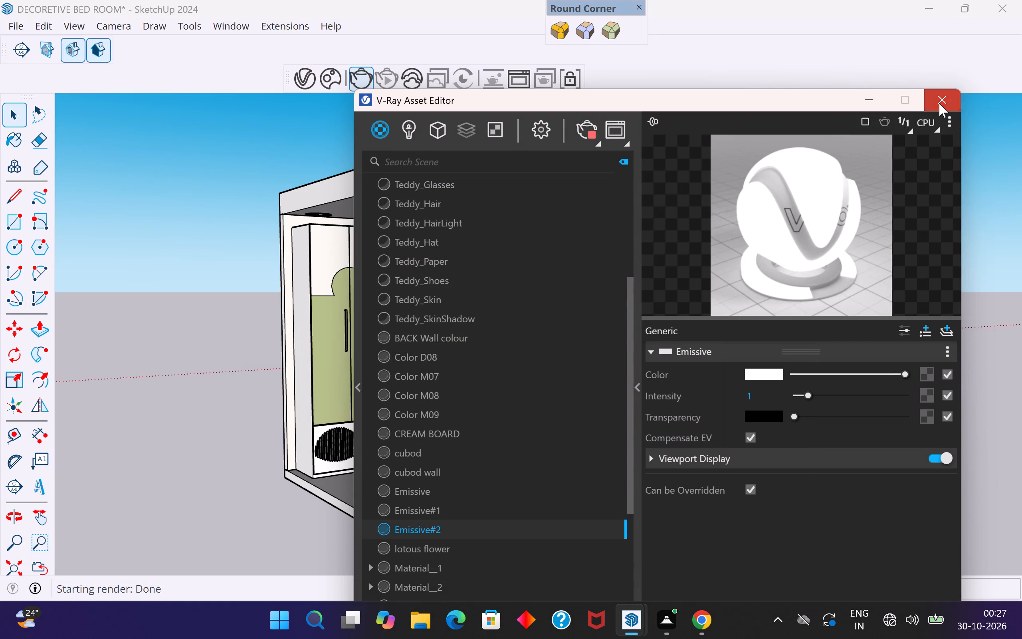
click(939, 103)
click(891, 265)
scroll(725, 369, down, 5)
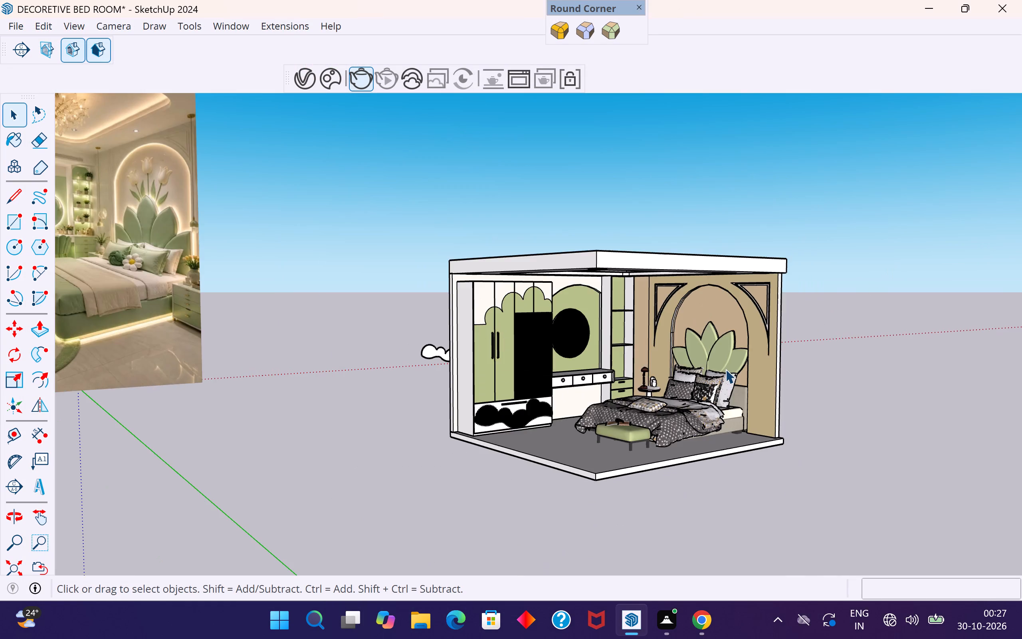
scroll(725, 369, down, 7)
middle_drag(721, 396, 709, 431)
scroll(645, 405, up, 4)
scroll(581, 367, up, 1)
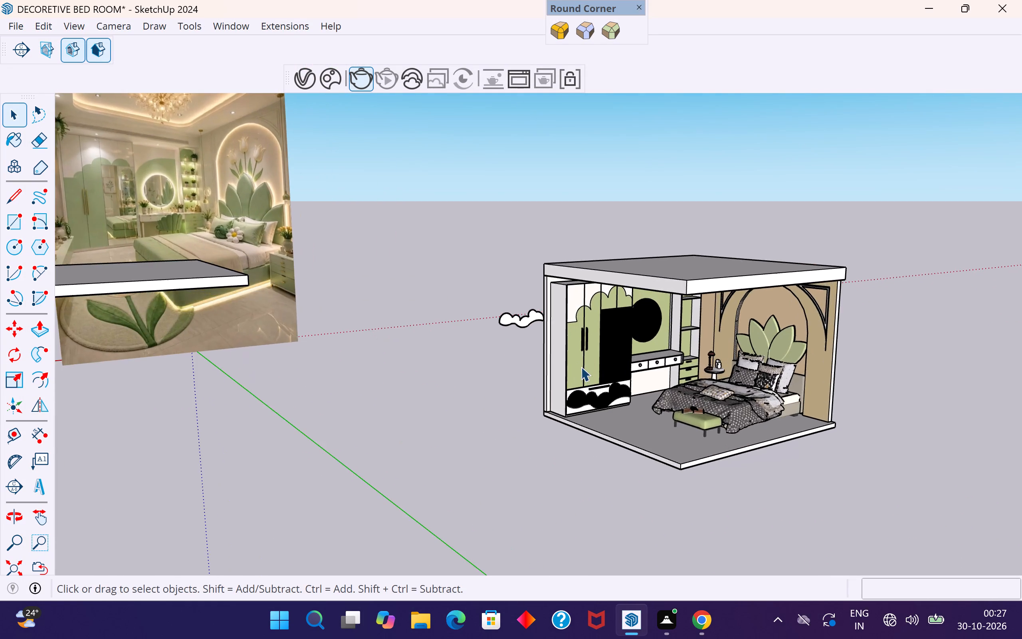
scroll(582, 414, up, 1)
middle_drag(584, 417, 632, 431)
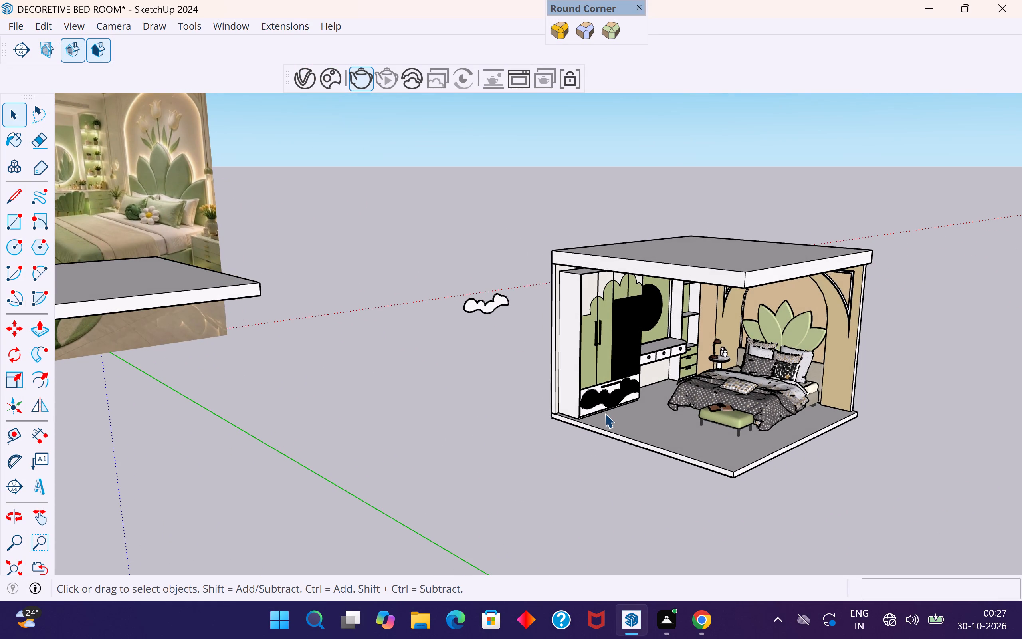
Permanently delete the Emissive#2 material from the V-Ray scene materials.
scroll(598, 410, up, 7)
click(306, 79)
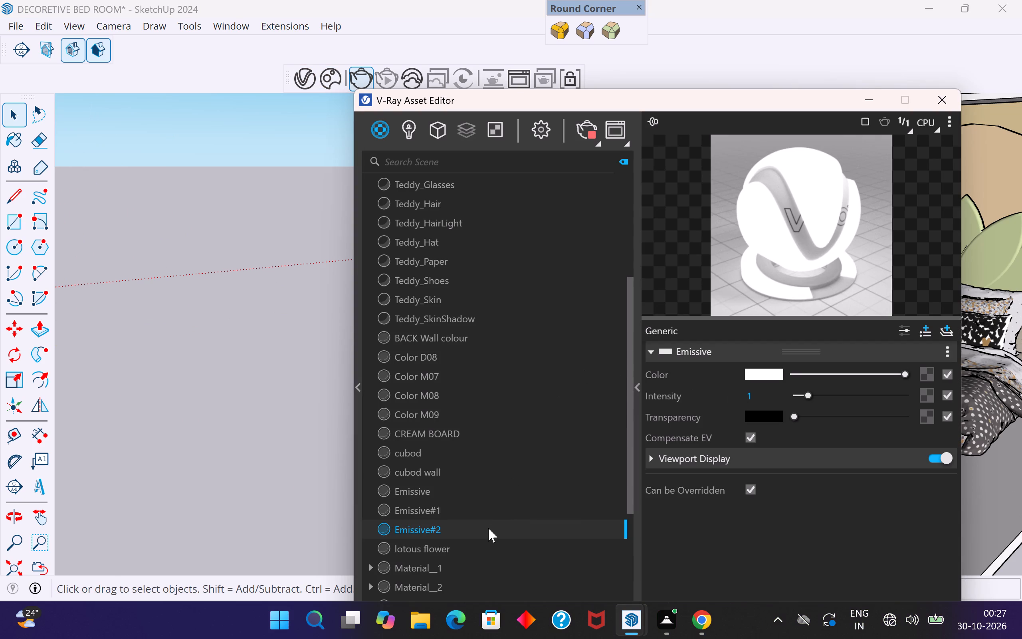
right_click(491, 524)
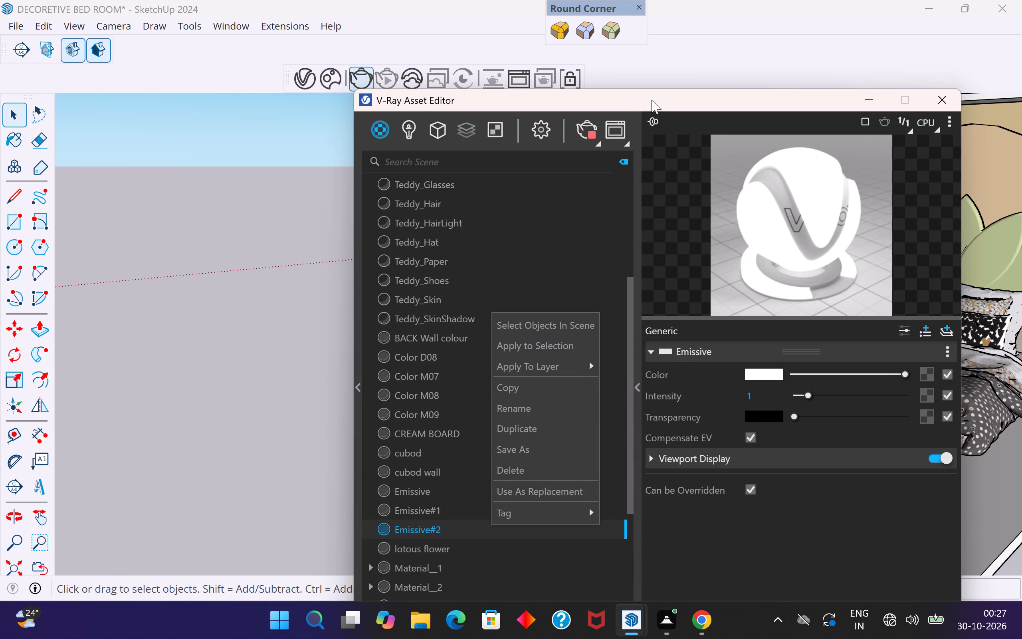
drag(652, 100, 660, 9)
click(507, 566)
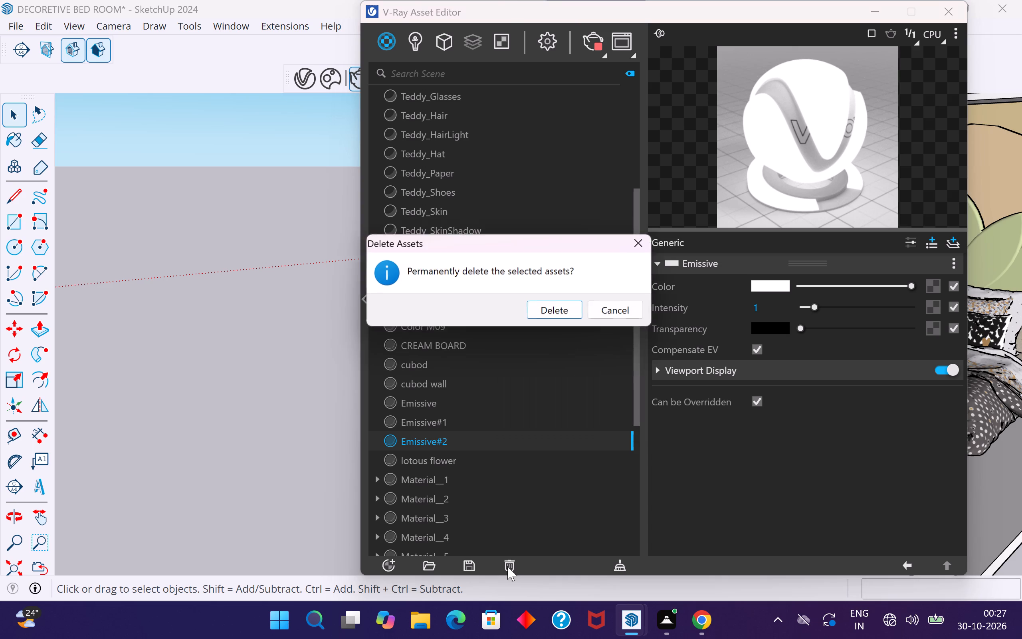
click(551, 310)
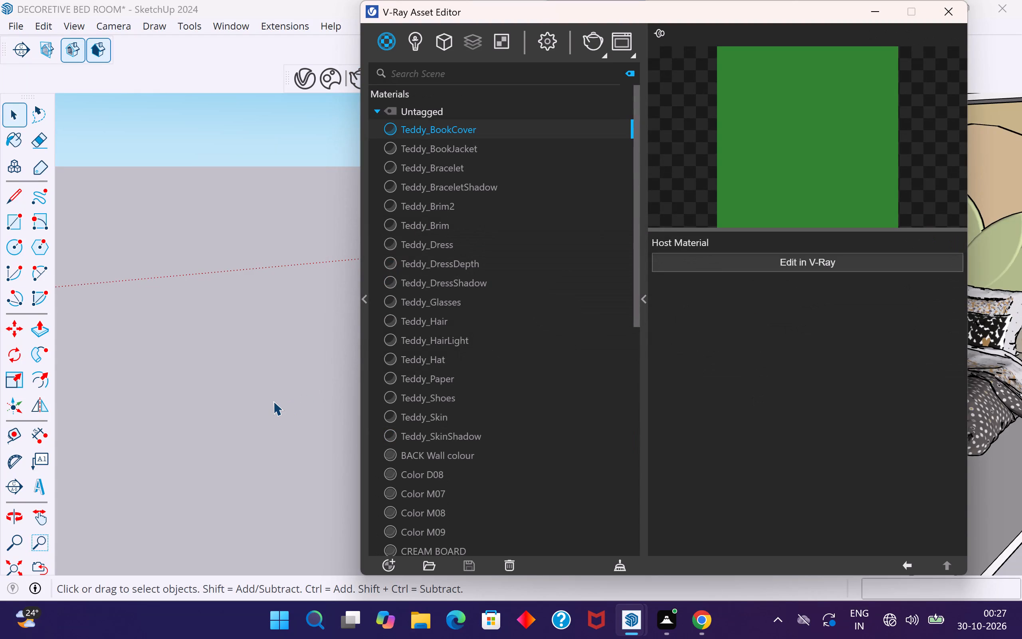
click(273, 401)
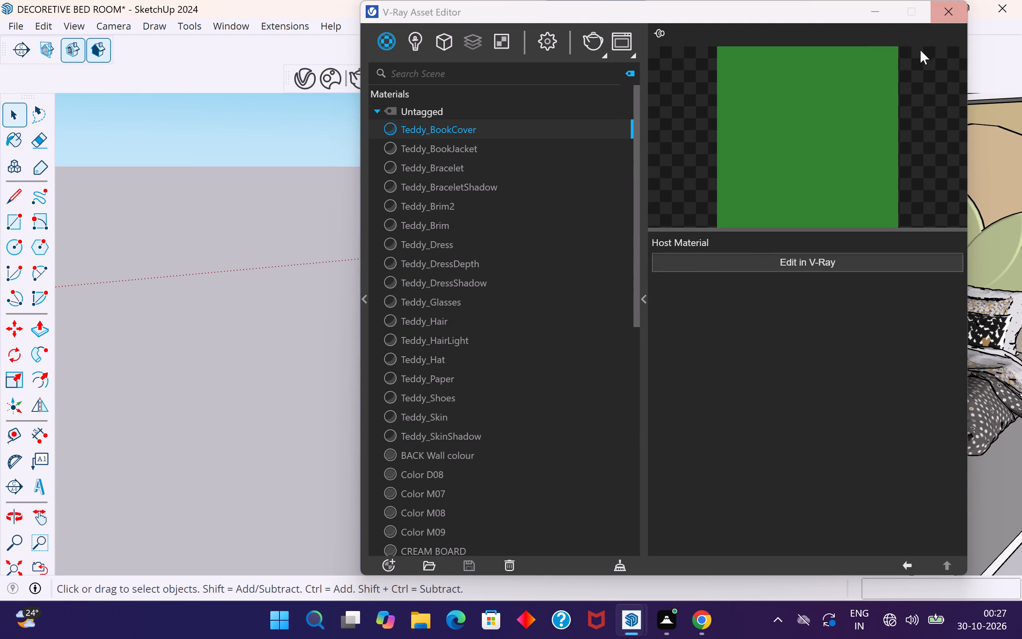
scroll(506, 354, up, 6)
scroll(506, 354, down, 14)
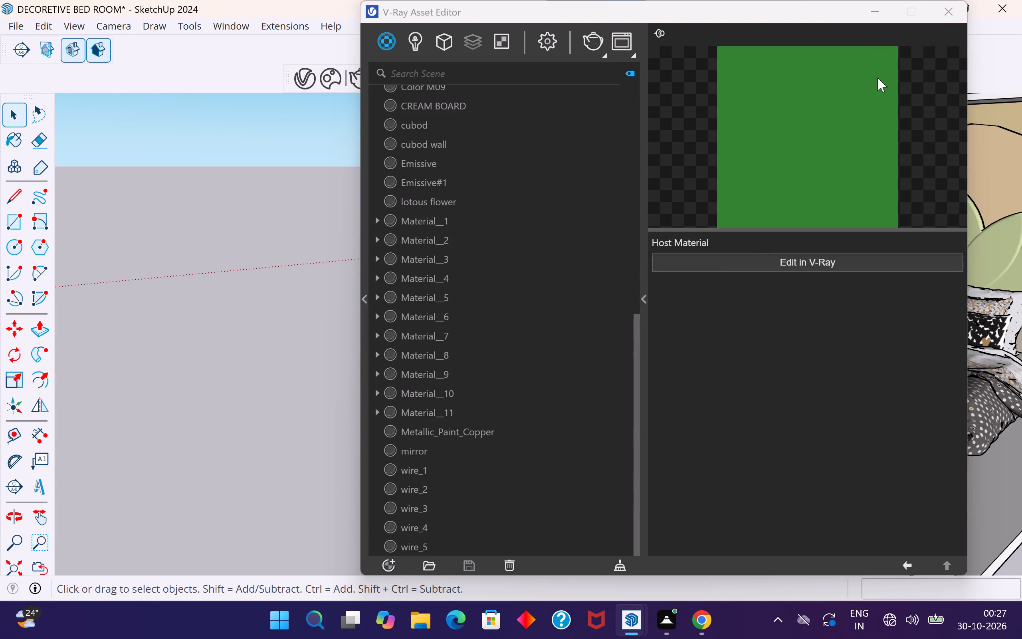
click(947, 15)
Render the bedroom in V-Ray from a low view showing the ceiling lights, wardrobe wall and bed wall.
scroll(329, 364, down, 5)
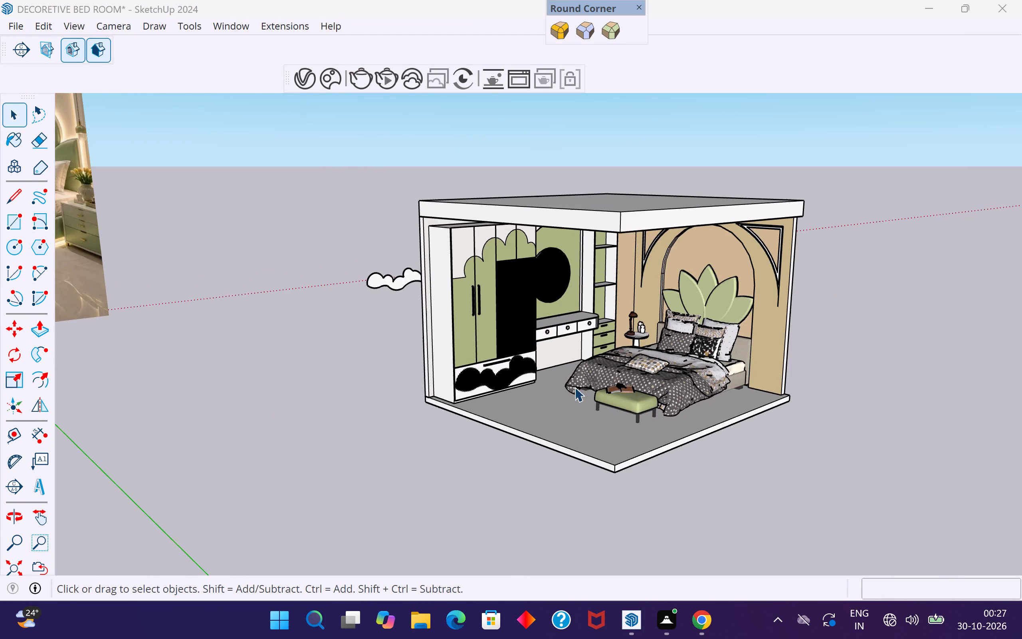
middle_drag(664, 389, 689, 324)
scroll(846, 236, up, 2)
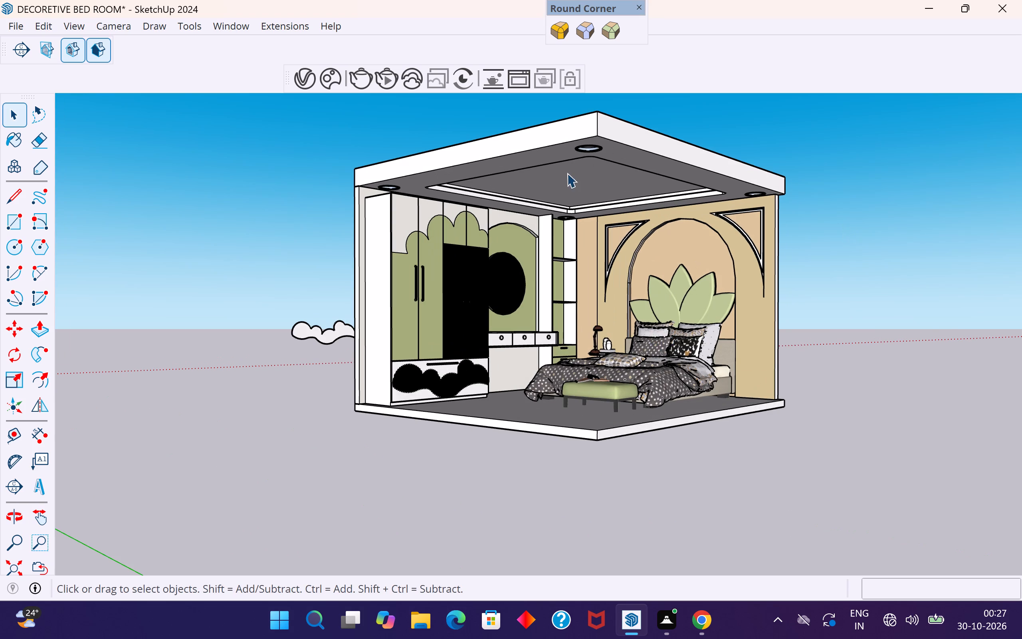
click(302, 82)
click(593, 38)
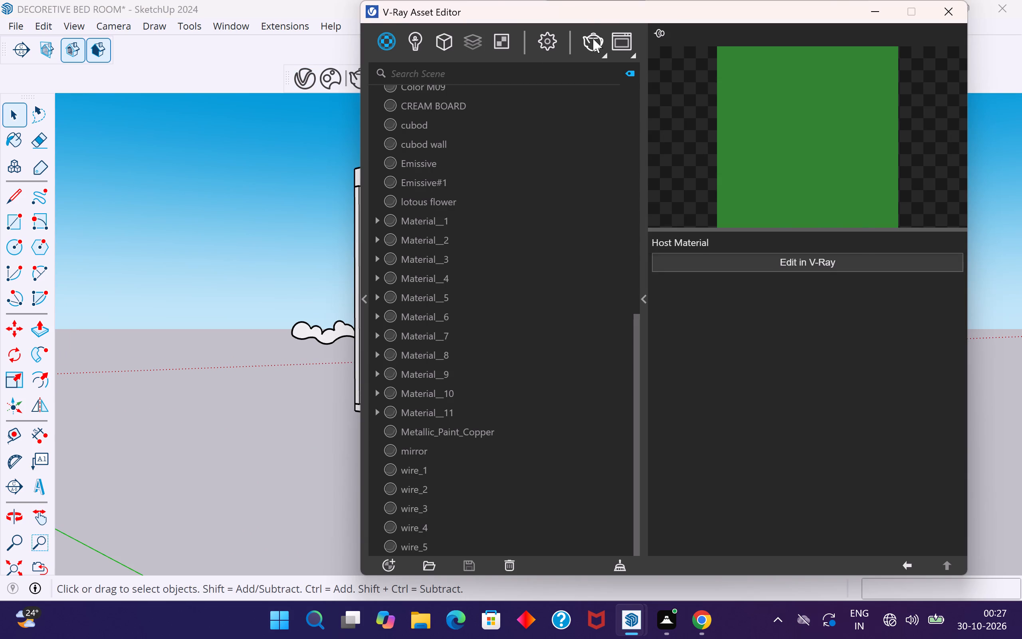
Examine the wardrobe drawer front, ceiling lights and bed wall in the V-Ray render.
scroll(582, 218, up, 1)
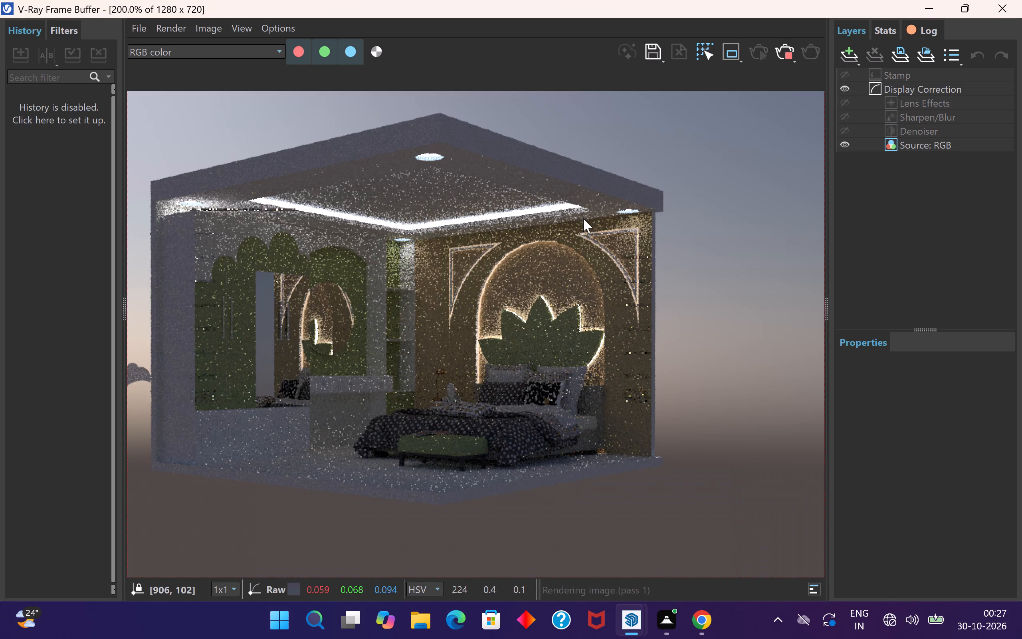
scroll(583, 218, up, 1)
scroll(613, 243, down, 2)
middle_drag(484, 414, 477, 456)
scroll(492, 242, up, 1)
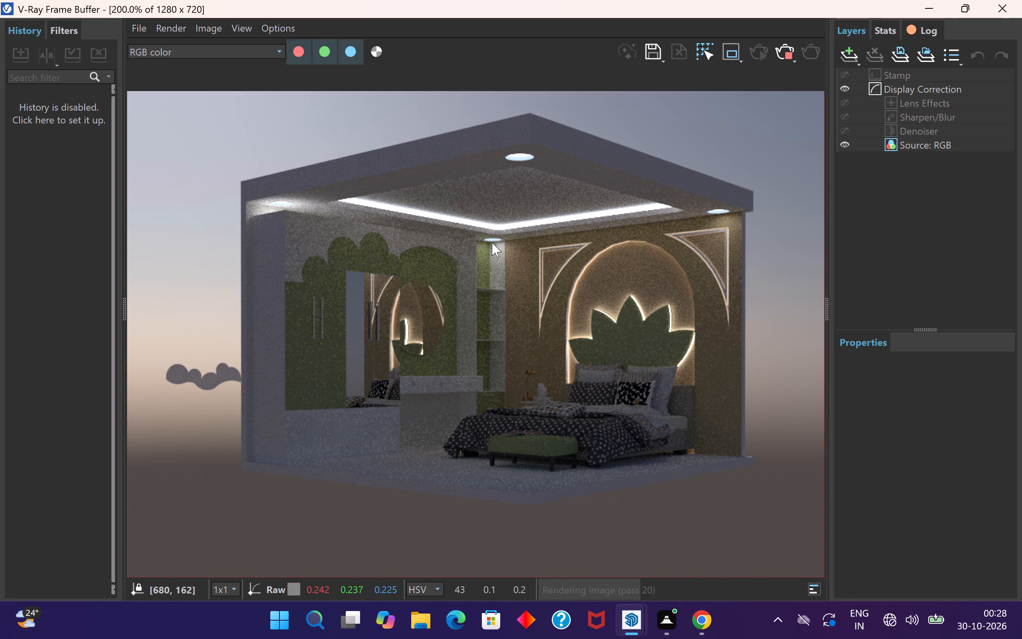
scroll(444, 356, down, 5)
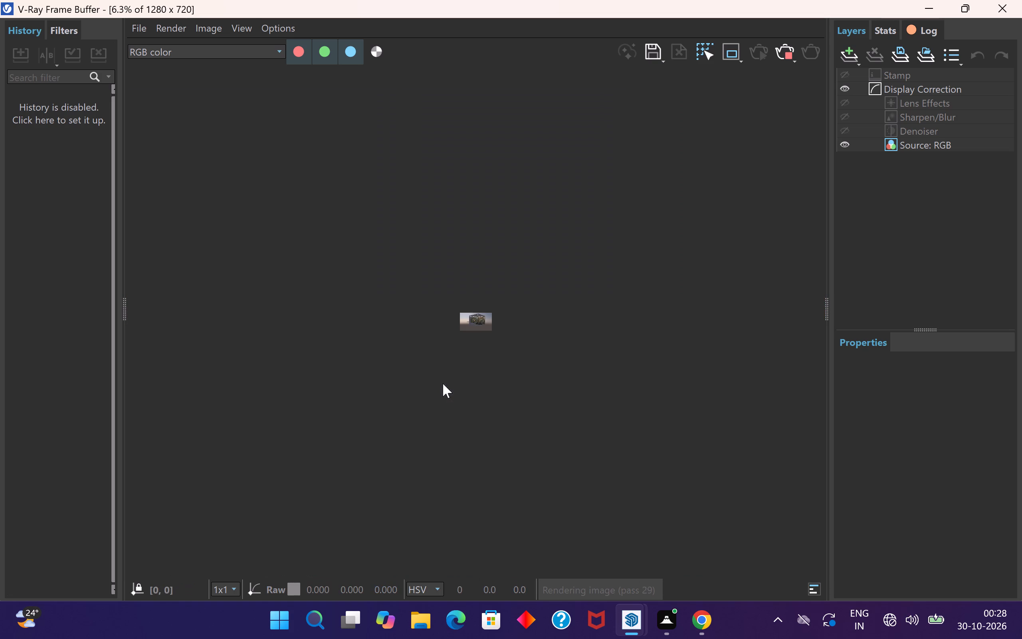
click(1004, 10)
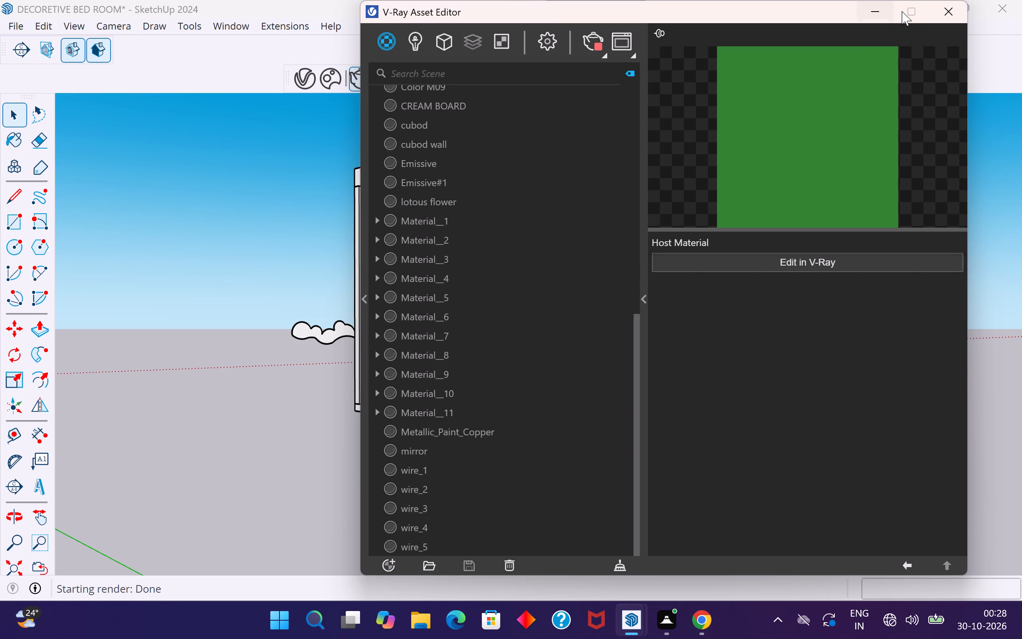
click(948, 7)
Create a new V-Ray Emissive material and apply it to the loose cloud shape outside the room.
click(464, 490)
scroll(433, 394, up, 6)
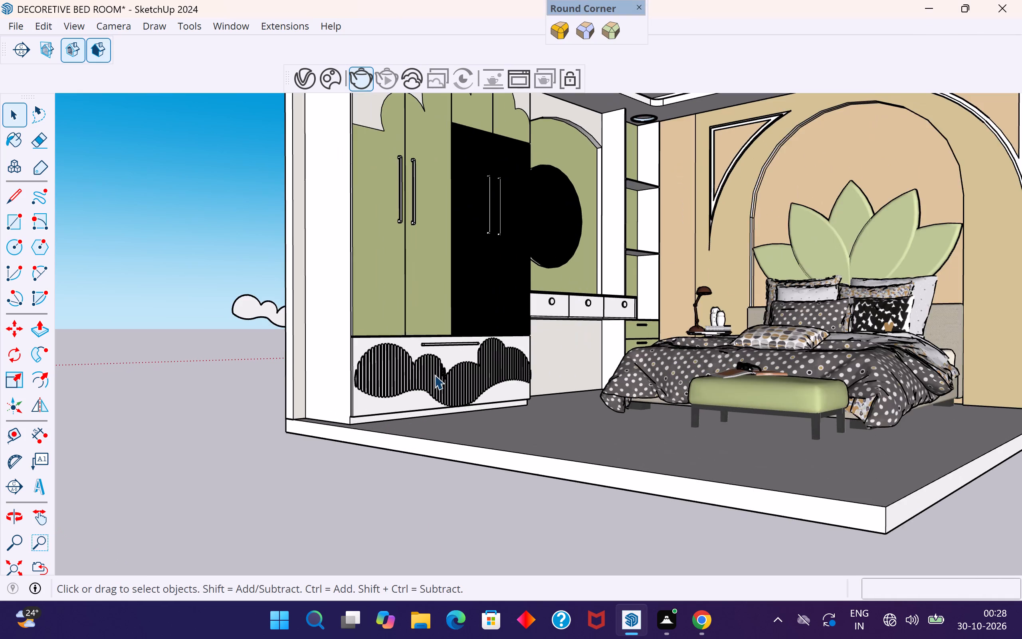
middle_drag(392, 373, 444, 409)
click(206, 274)
double_click(210, 282)
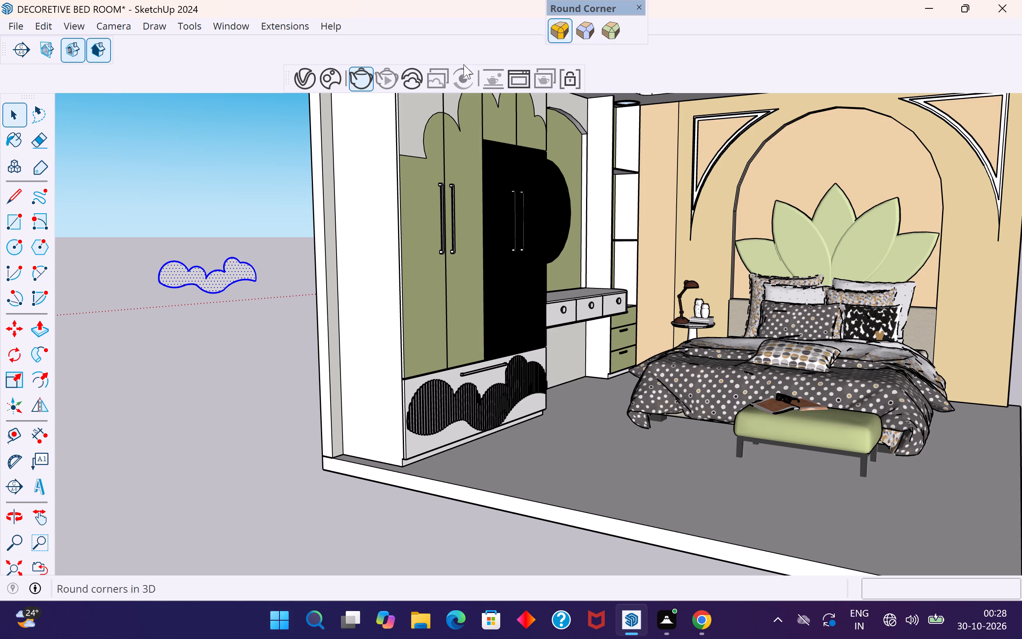
click(307, 82)
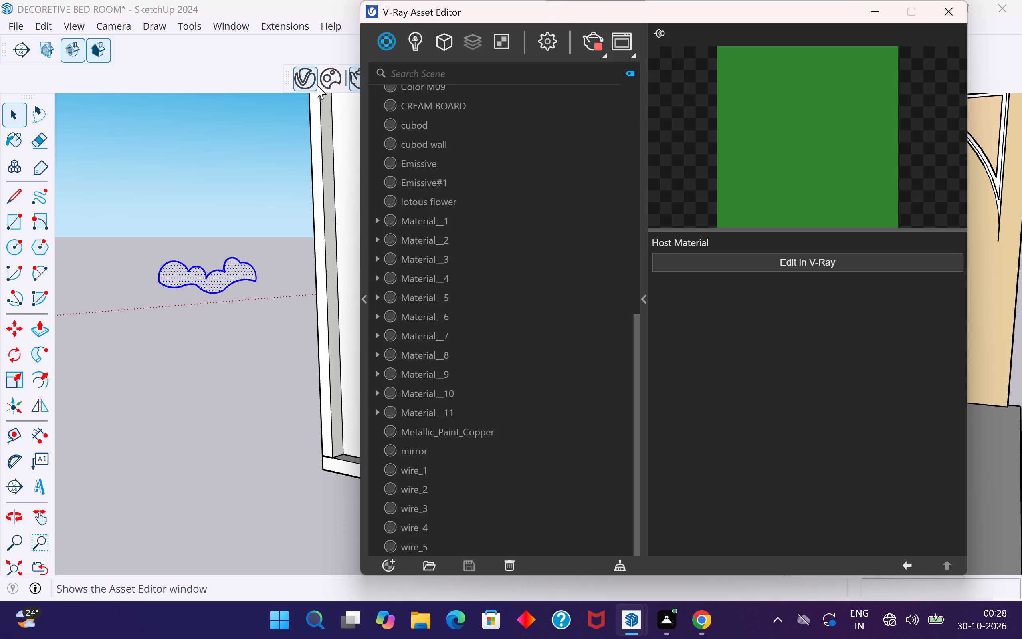
right_click(388, 46)
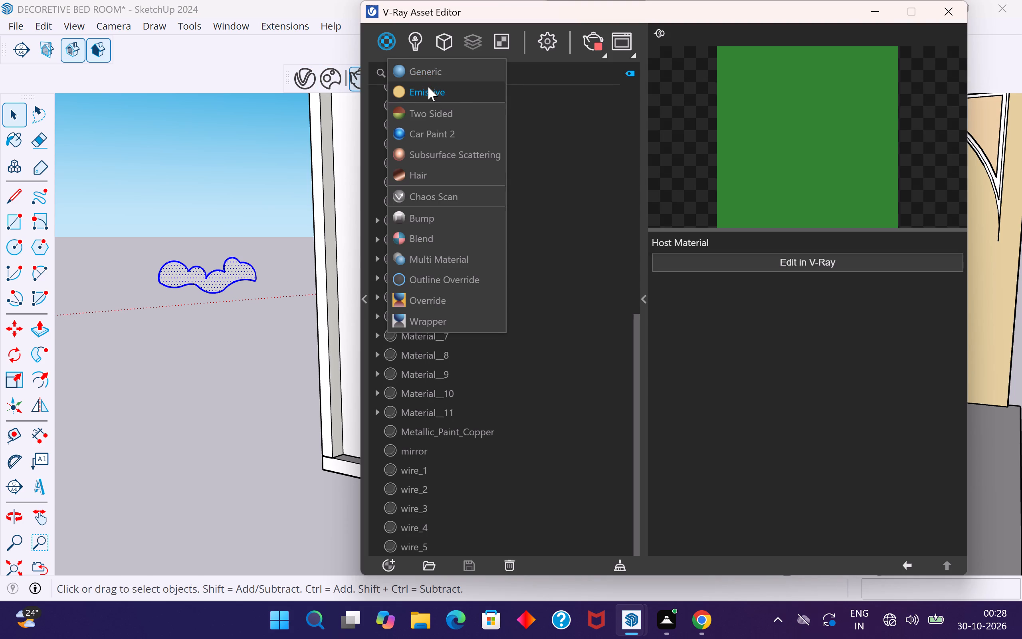
click(428, 87)
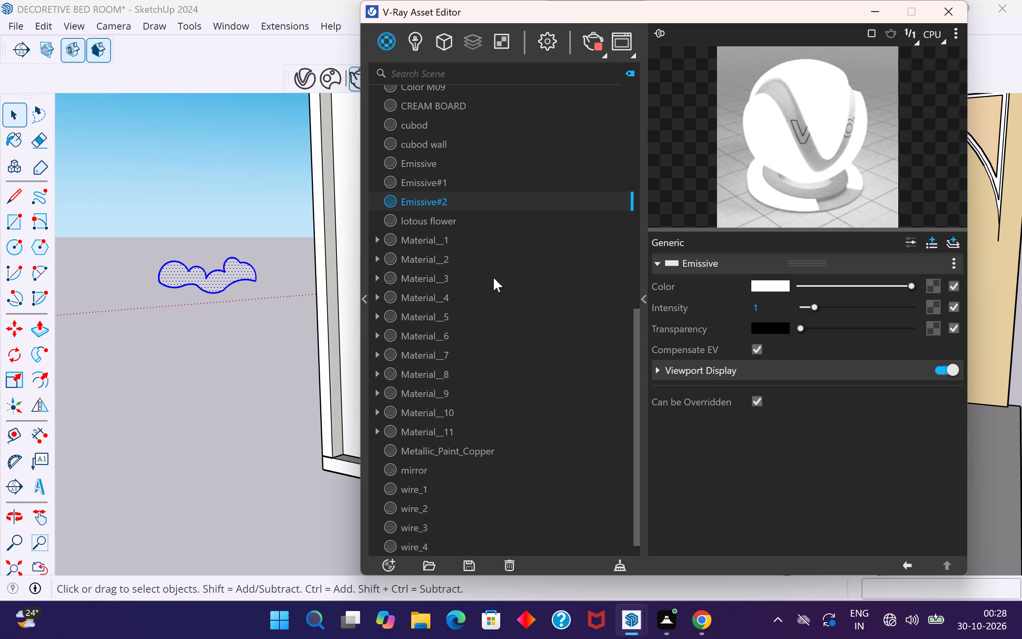
right_click(426, 202)
click(471, 236)
click(244, 336)
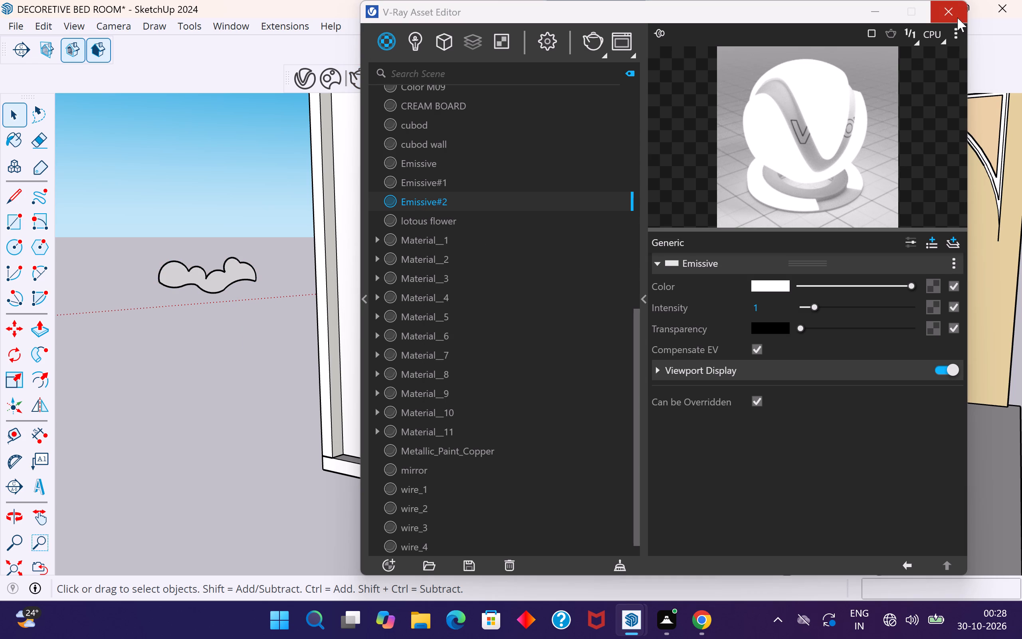
Reselect the loose cloud's face and edges and apply the new Emissive material to them again.
click(209, 279)
double_click(217, 280)
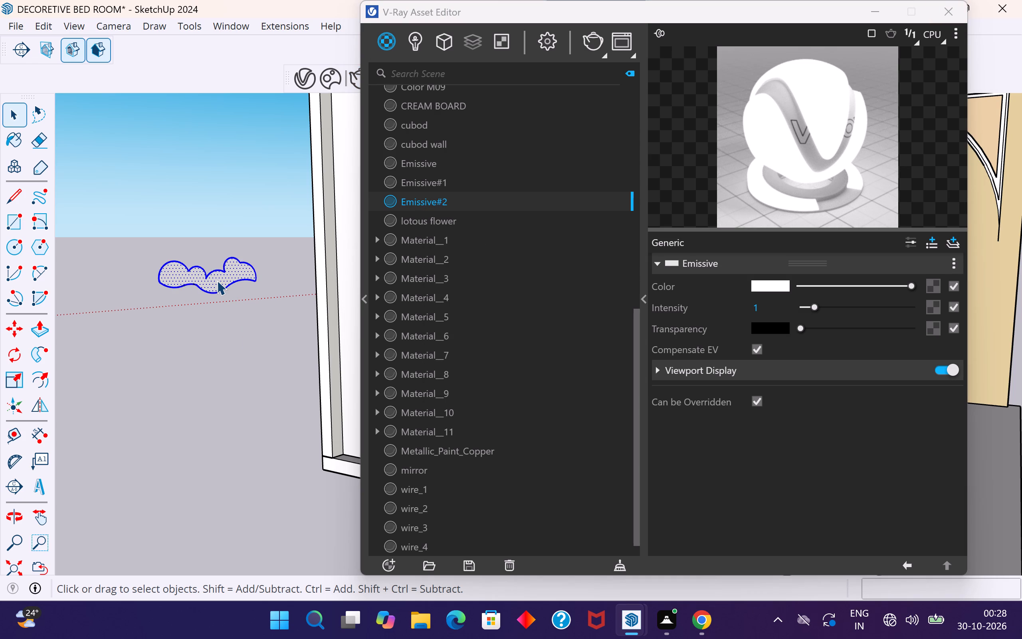
right_click(443, 202)
click(488, 234)
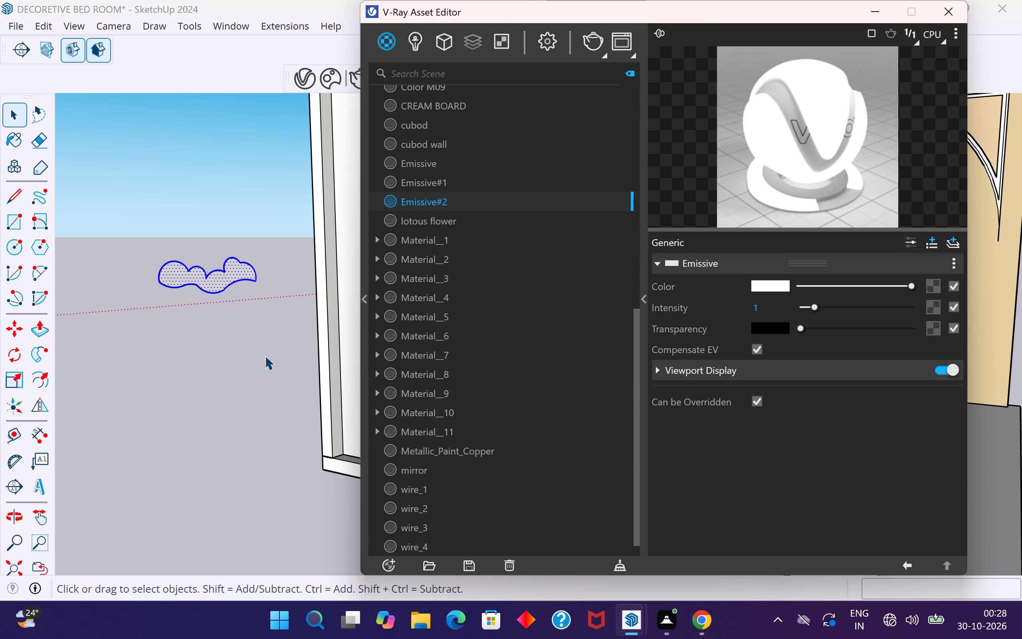
click(265, 355)
click(944, 20)
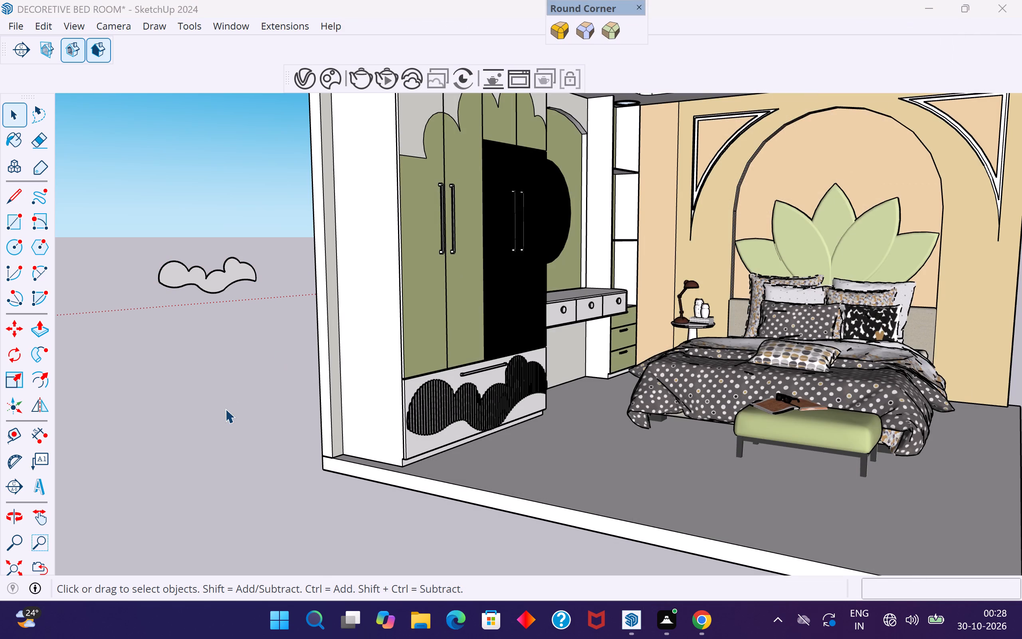
click(218, 398)
Move the loose cloud face about 9' 7" so it sits beside the wardrobe's outer side.
click(186, 282)
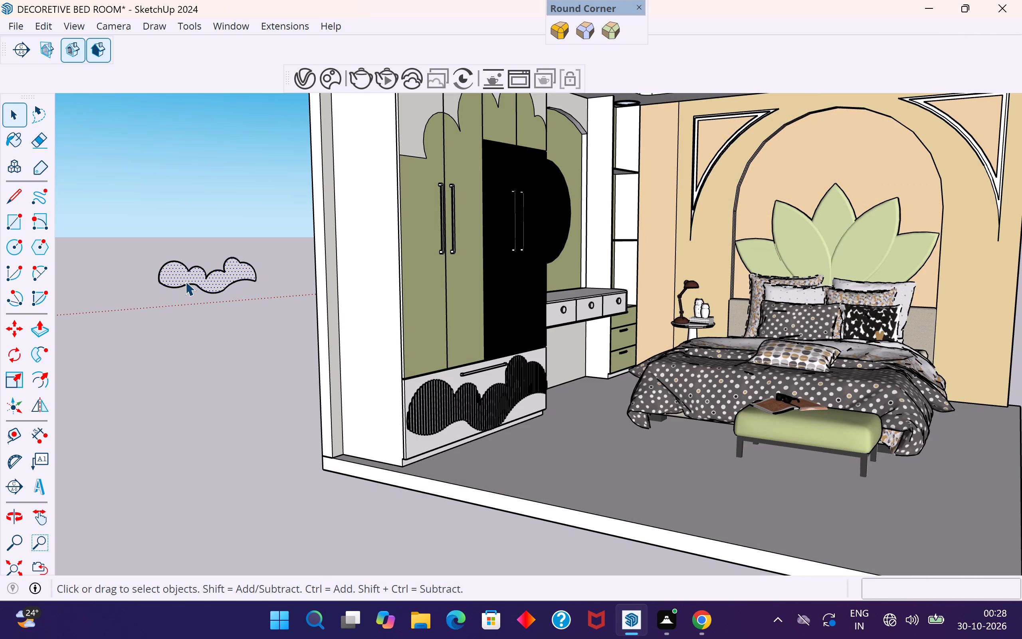
key(m)
click(158, 282)
scroll(398, 398, up, 4)
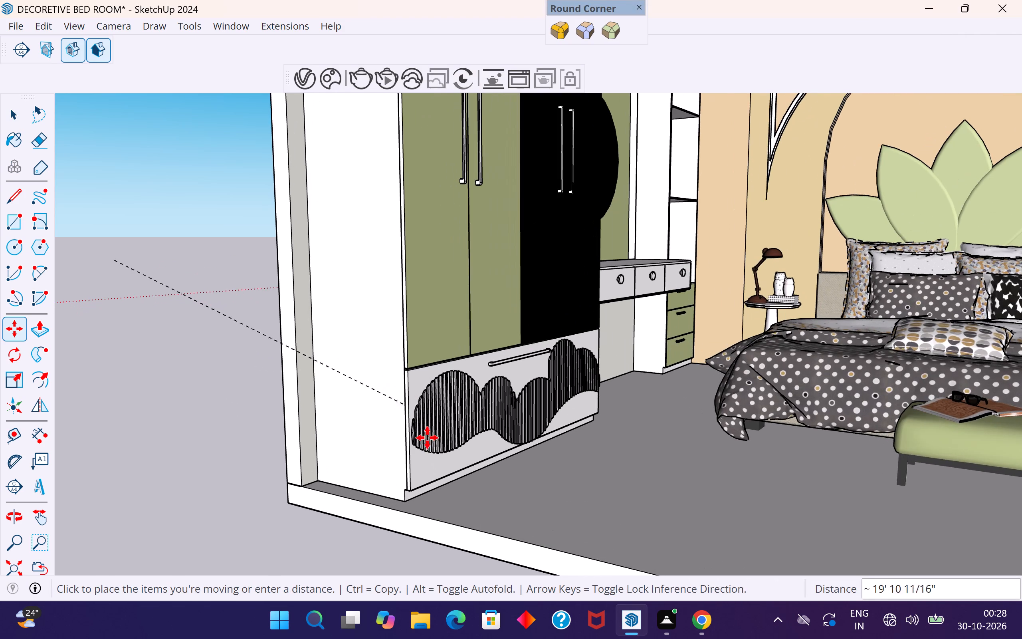
click(170, 477)
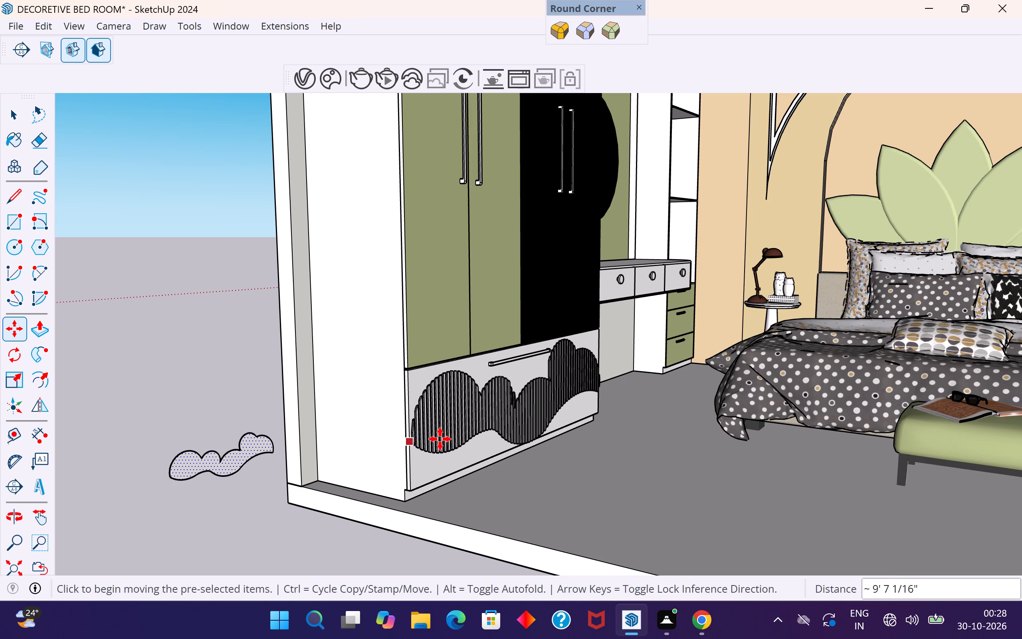
Move the wardrobe's lower drawer front with its fluted cloud panel about 32' 1" out of the room, near the loose cloud.
click(14, 117)
click(445, 421)
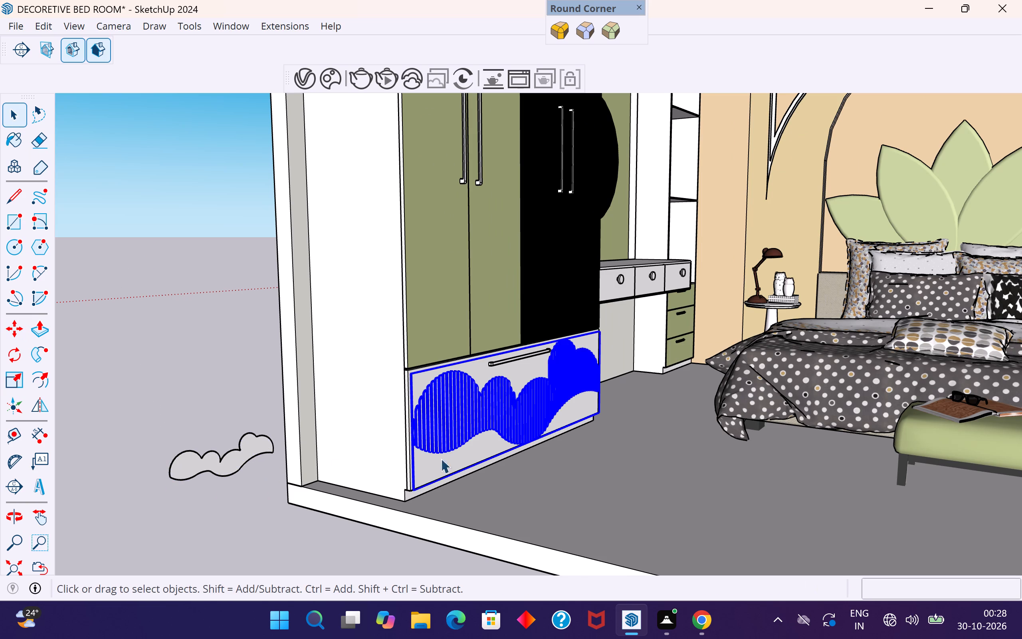
middle_drag(431, 482, 437, 496)
key(m)
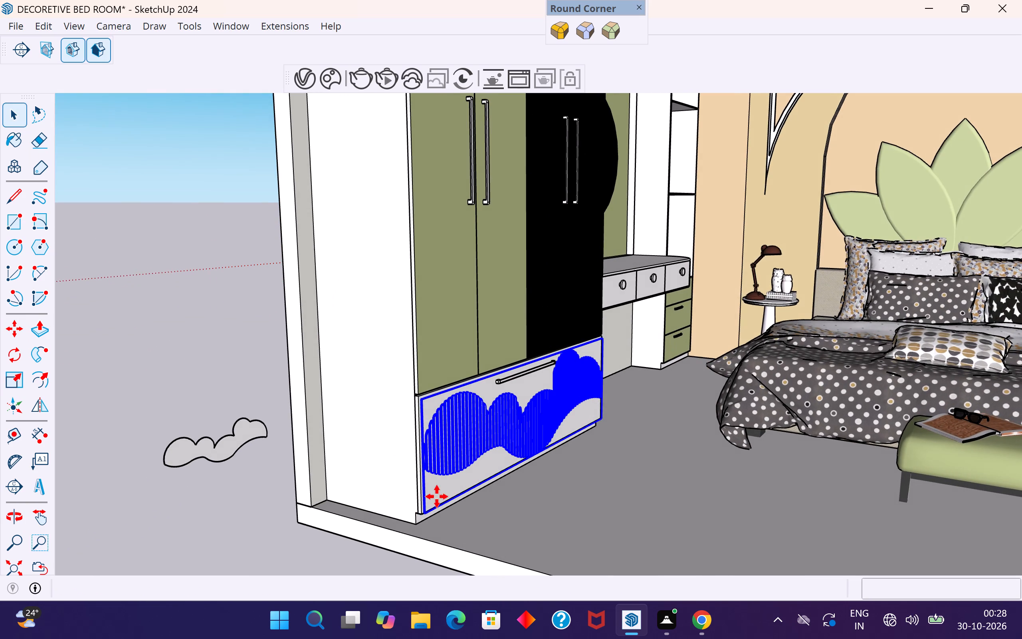
click(424, 454)
middle_drag(203, 480, 473, 464)
scroll(584, 356, down, 17)
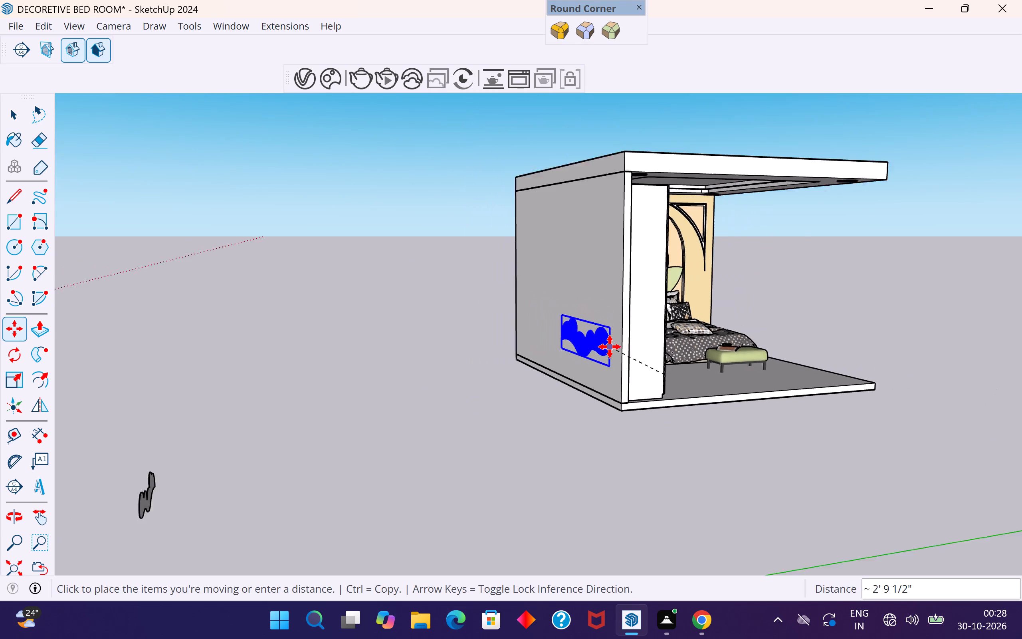
scroll(610, 347, down, 7)
scroll(390, 468, up, 20)
middle_drag(337, 437, 409, 392)
click(293, 475)
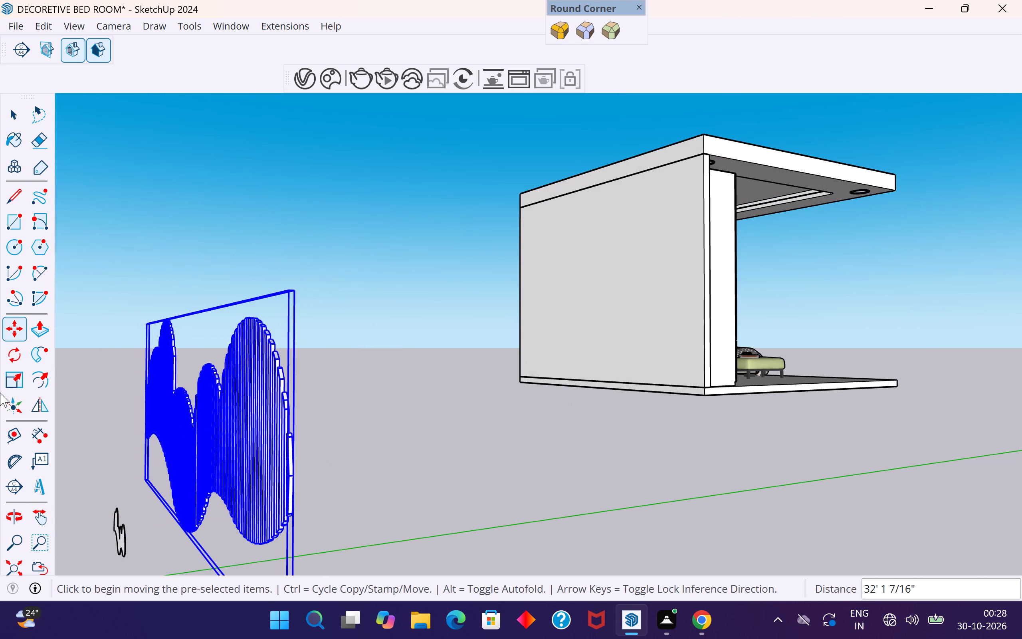
click(12, 112)
click(282, 192)
Make the loose cloud's face and edges into a group.
scroll(554, 339, down, 5)
middle_drag(652, 324, 509, 445)
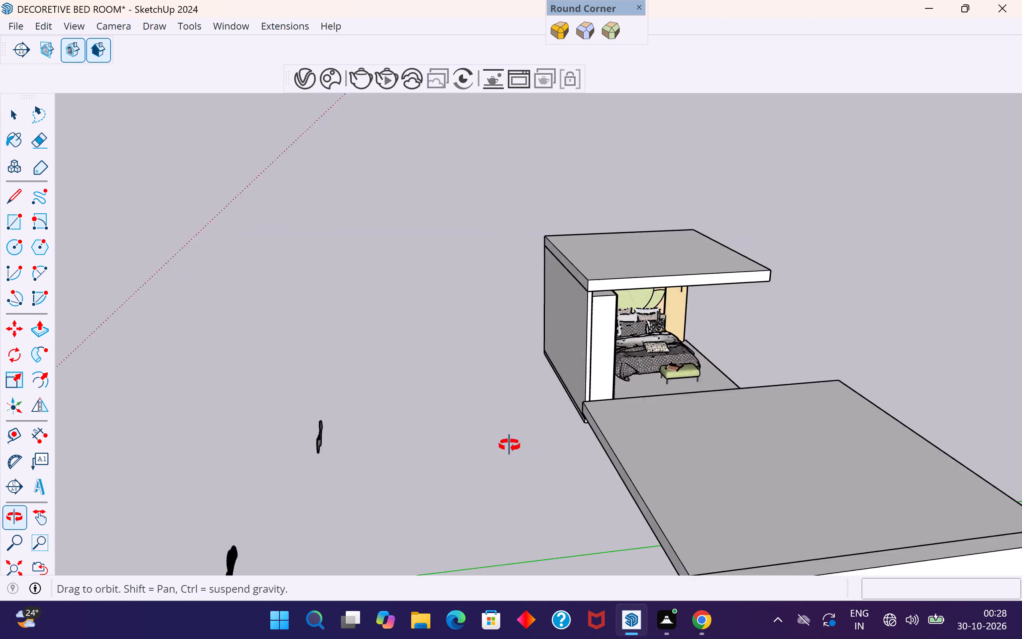
middle_drag(509, 445, 503, 441)
scroll(519, 369, down, 5)
scroll(369, 439, up, 3)
click(377, 410)
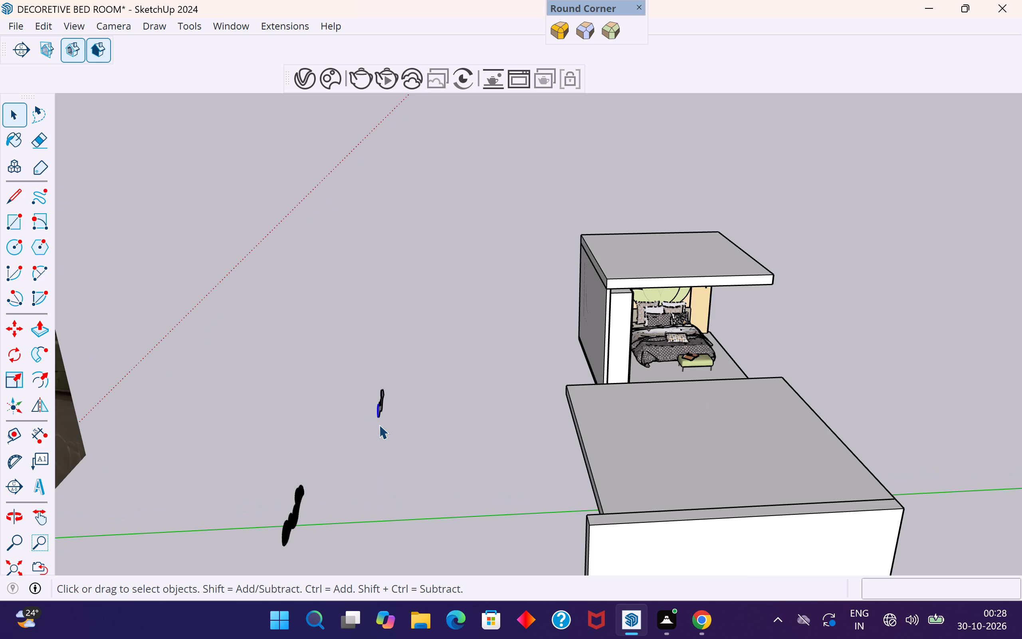
scroll(385, 408, up, 4)
drag(396, 376, 338, 464)
right_click(373, 413)
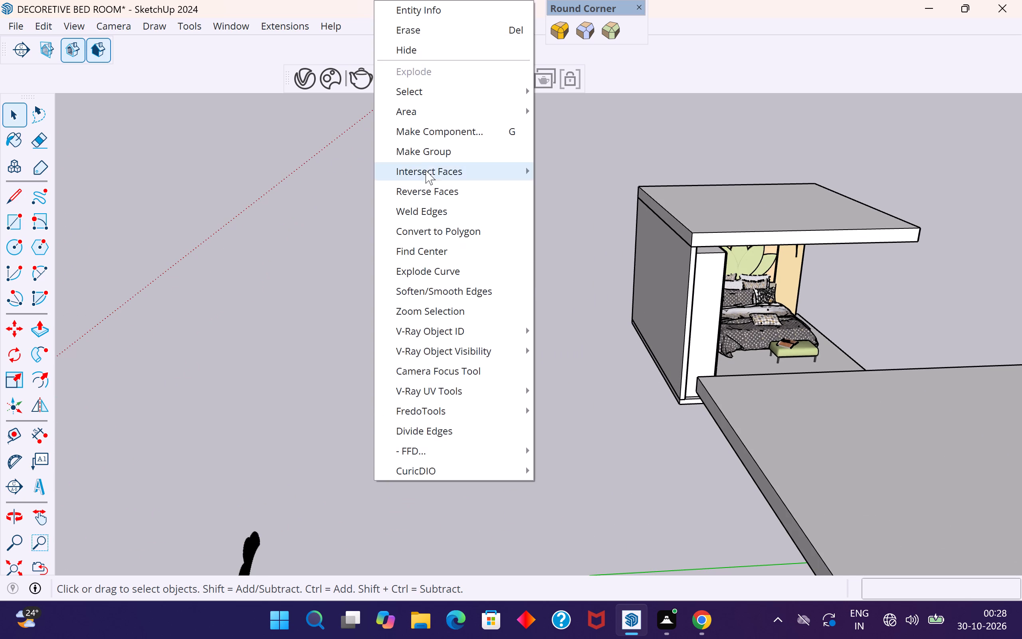
click(430, 159)
click(466, 395)
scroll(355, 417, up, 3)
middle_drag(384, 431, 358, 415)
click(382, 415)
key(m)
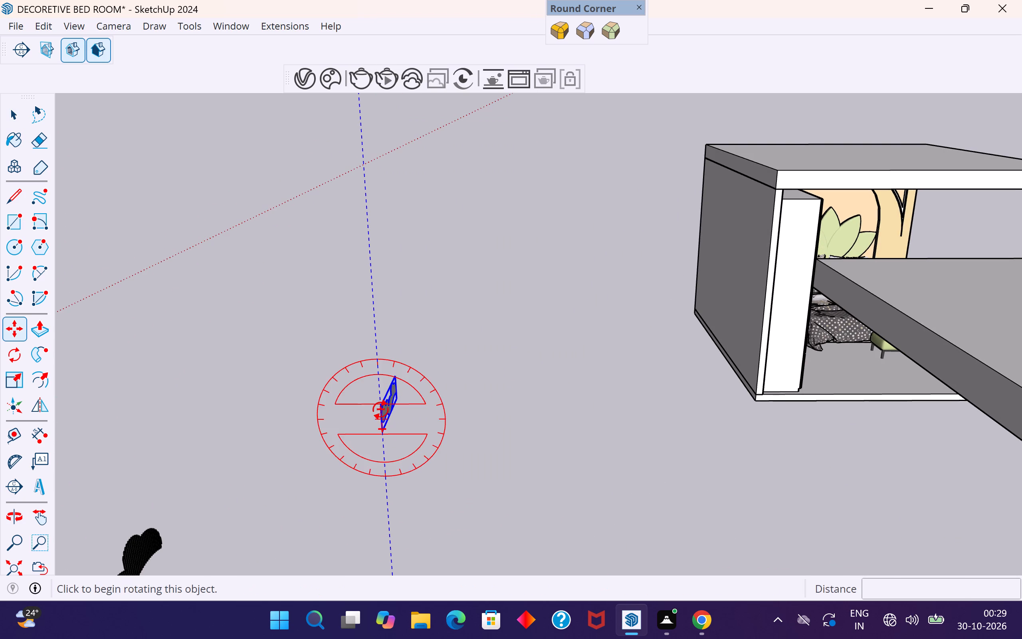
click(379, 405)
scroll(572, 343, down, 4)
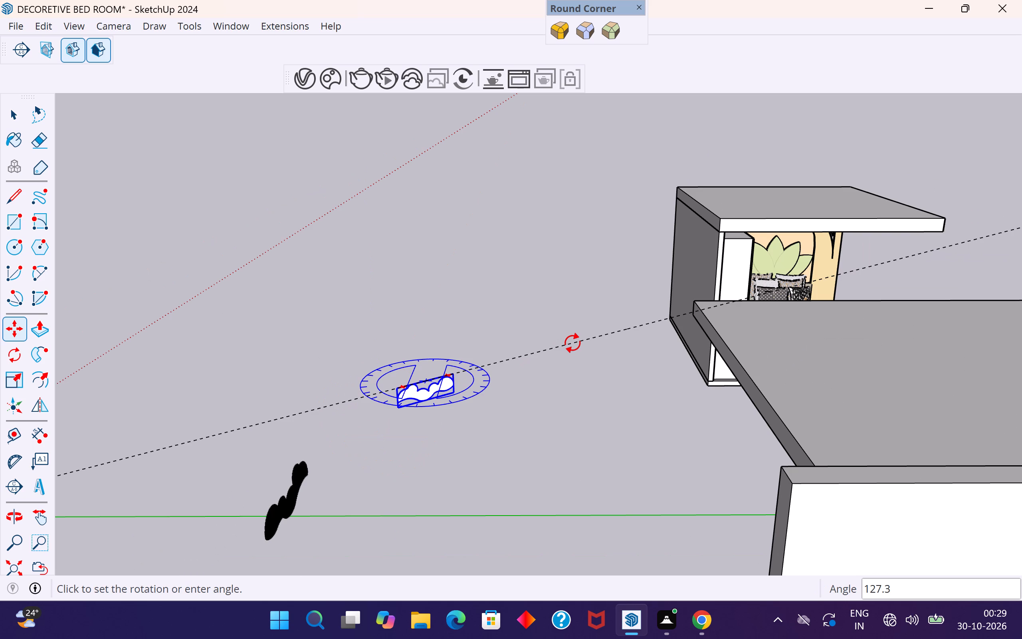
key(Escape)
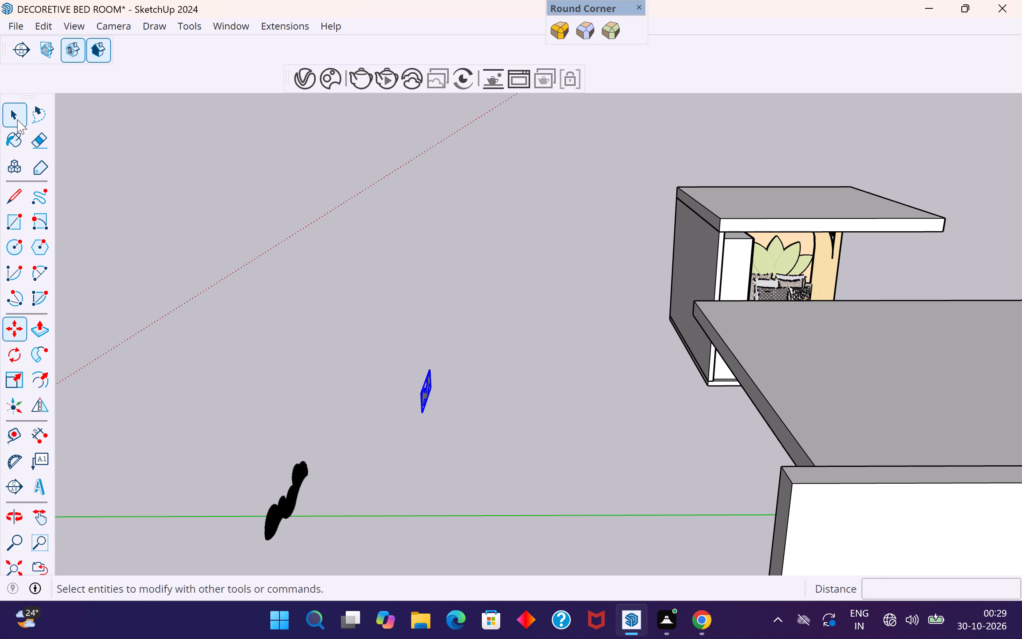
Move the plain cloud group about 31' 5" so it overlaps the fluted cloud panel outside the room.
click(18, 119)
click(271, 330)
click(423, 401)
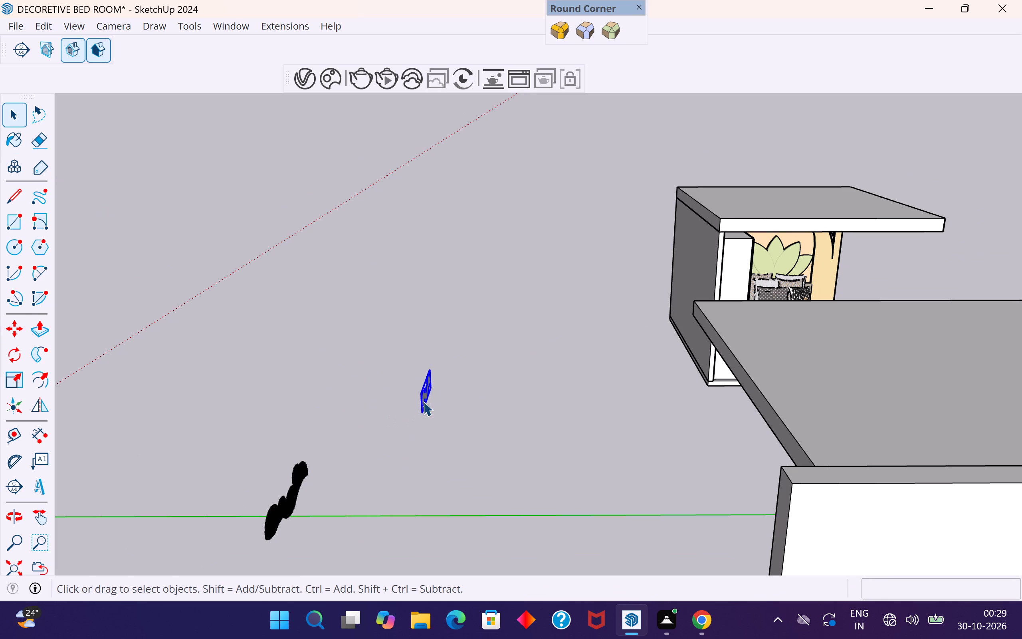
key(m)
scroll(435, 397, up, 11)
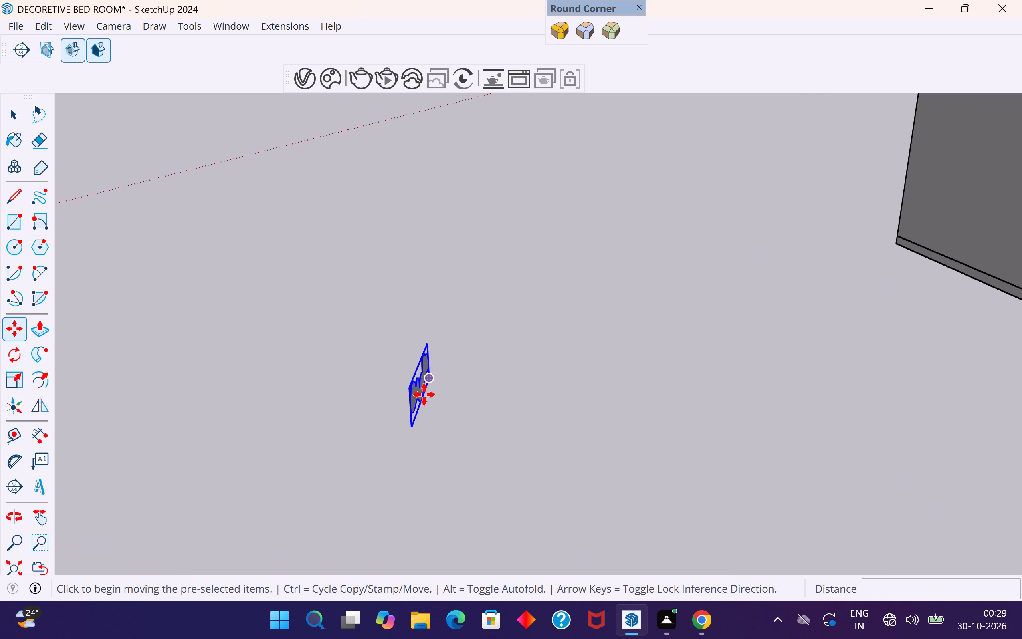
click(406, 390)
scroll(662, 325, down, 10)
scroll(552, 399, up, 12)
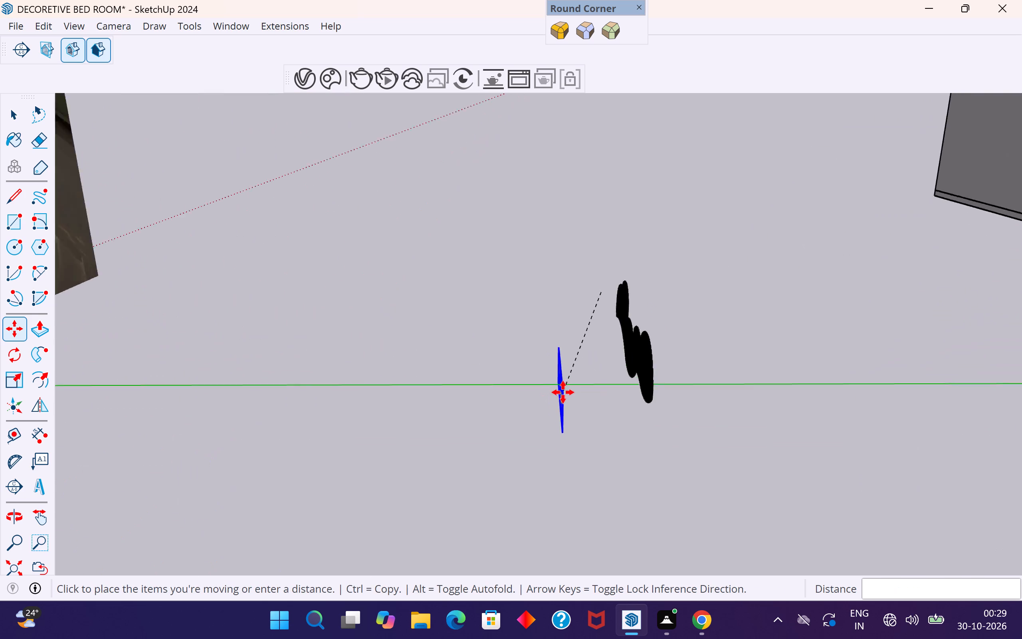
middle_drag(568, 392, 467, 395)
scroll(477, 393, up, 1)
scroll(556, 380, down, 4)
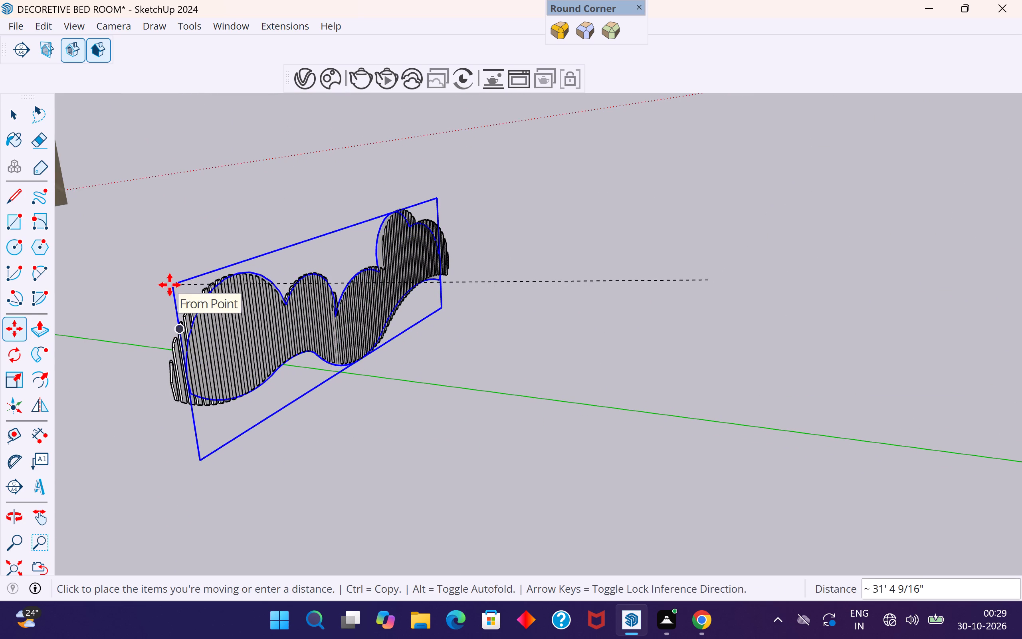
click(170, 288)
Move the cloud group about 3 9/16" so its lower end corner meets the matching corner of the fluted panel.
middle_drag(515, 405, 51, 526)
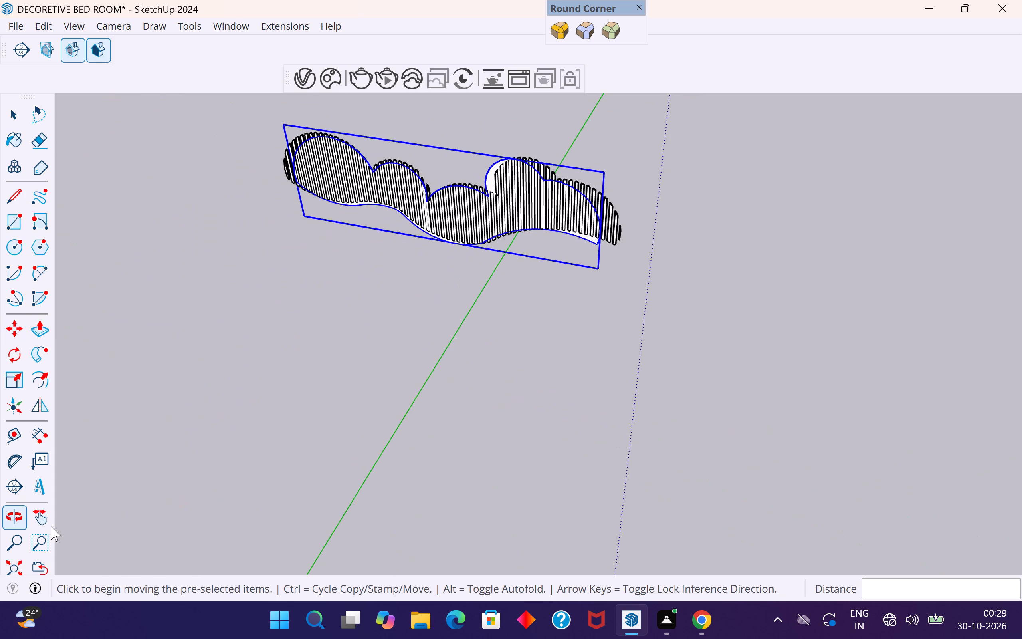
middle_drag(51, 526, 42, 528)
scroll(666, 308, up, 6)
scroll(644, 286, down, 6)
scroll(538, 211, up, 3)
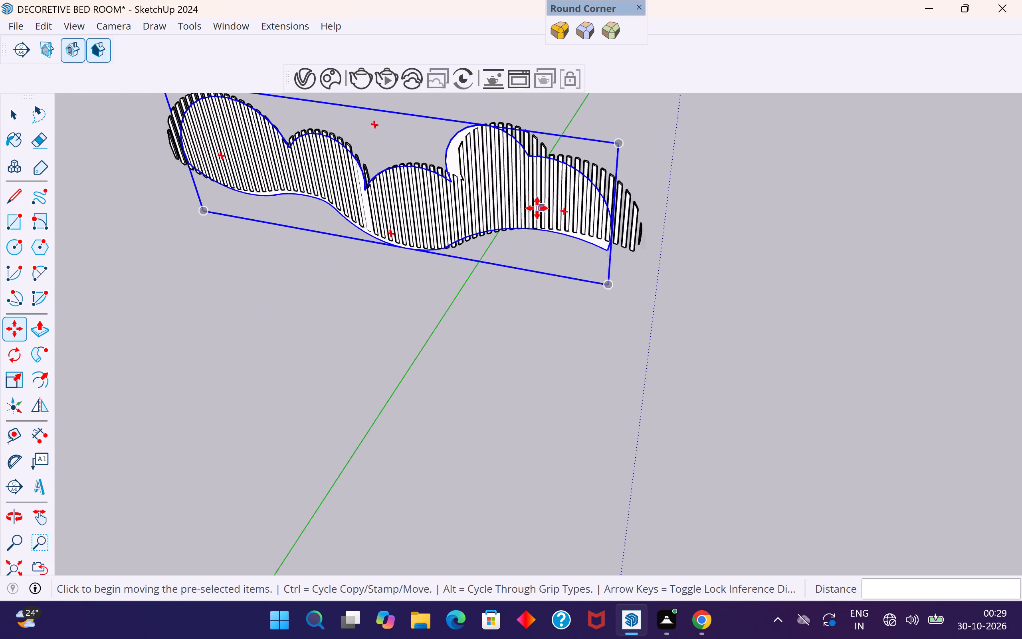
scroll(537, 208, up, 4)
middle_drag(593, 241, 593, 206)
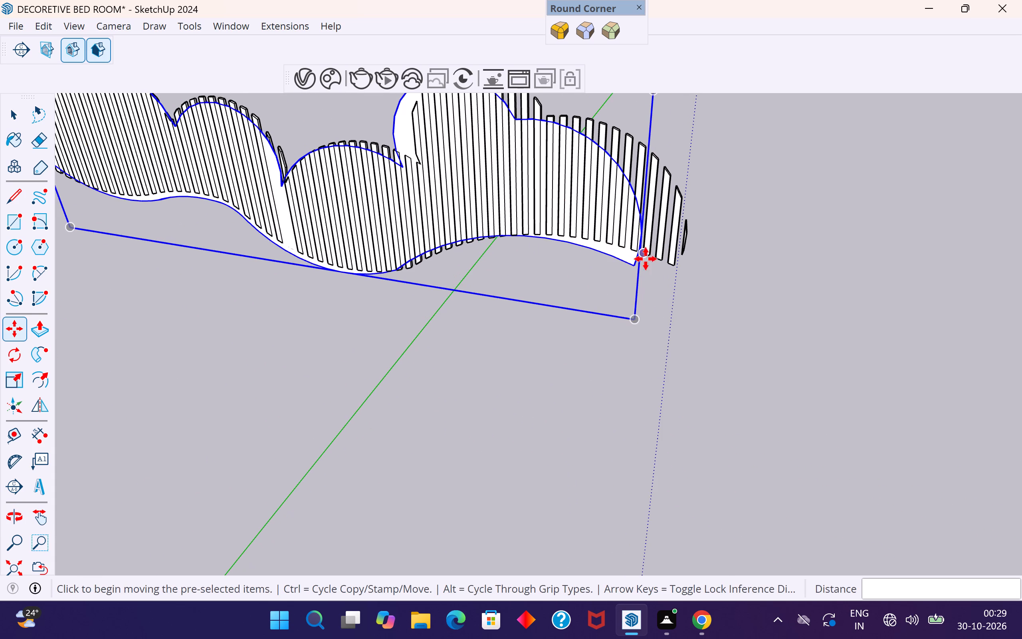
click(633, 266)
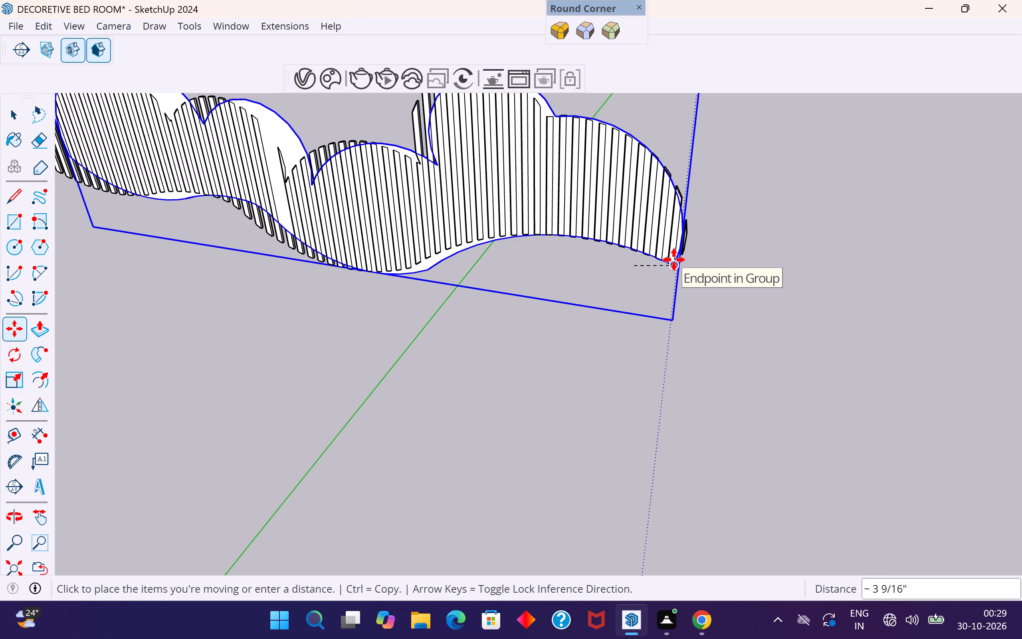
click(674, 260)
Scale the cloud group along the red axis by about 1.09 to match the fluted cloud panel's length.
scroll(860, 300, down, 6)
middle_drag(511, 246, 646, 198)
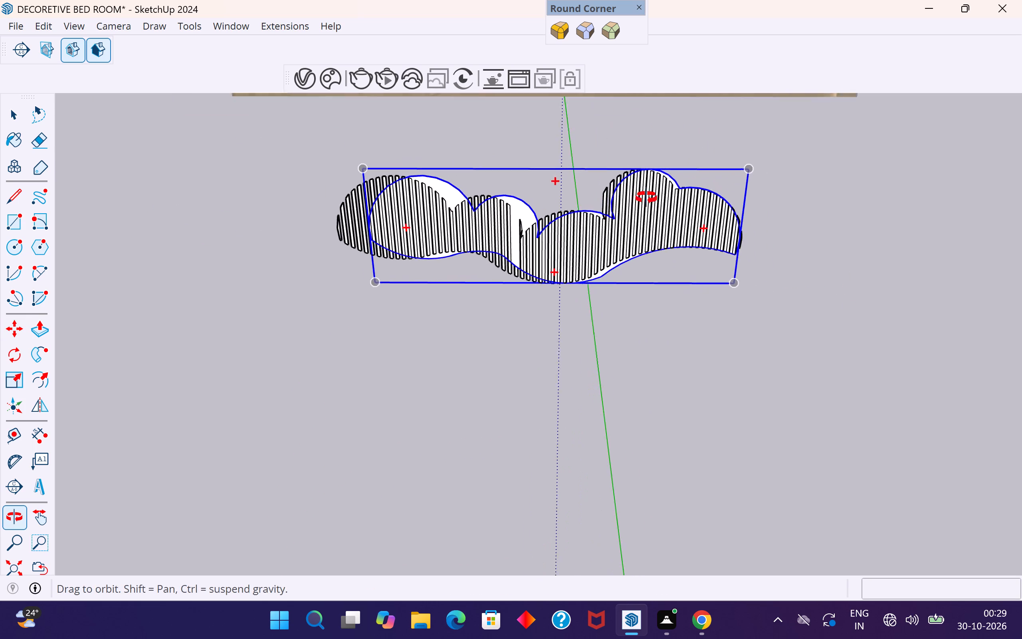
middle_drag(646, 198, 678, 177)
middle_drag(409, 229, 493, 220)
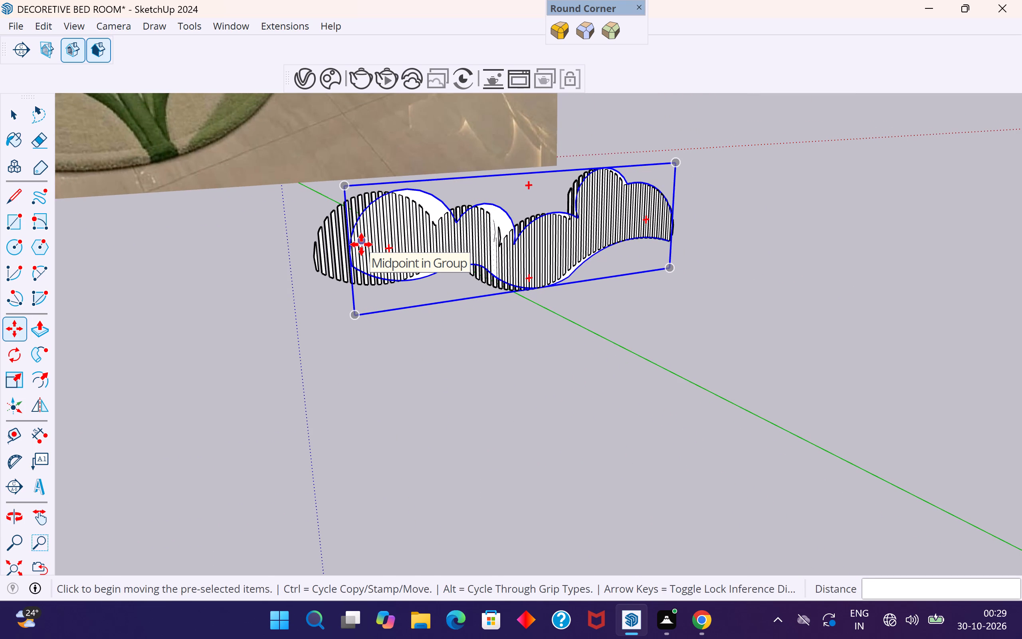
click(18, 112)
click(325, 294)
click(432, 205)
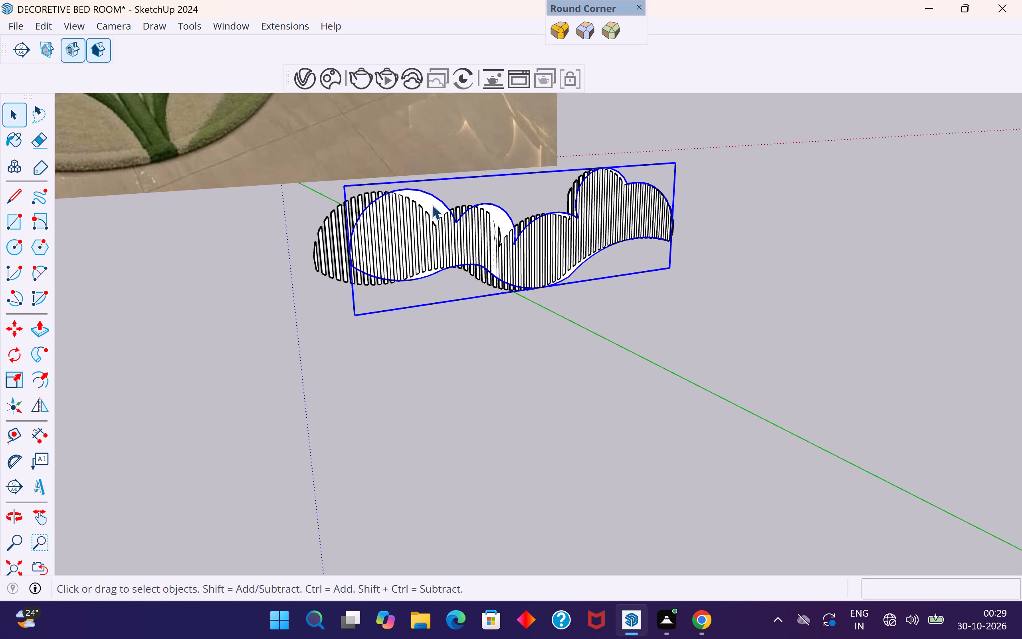
key(s)
middle_drag(335, 262, 431, 251)
scroll(389, 253, up, 2)
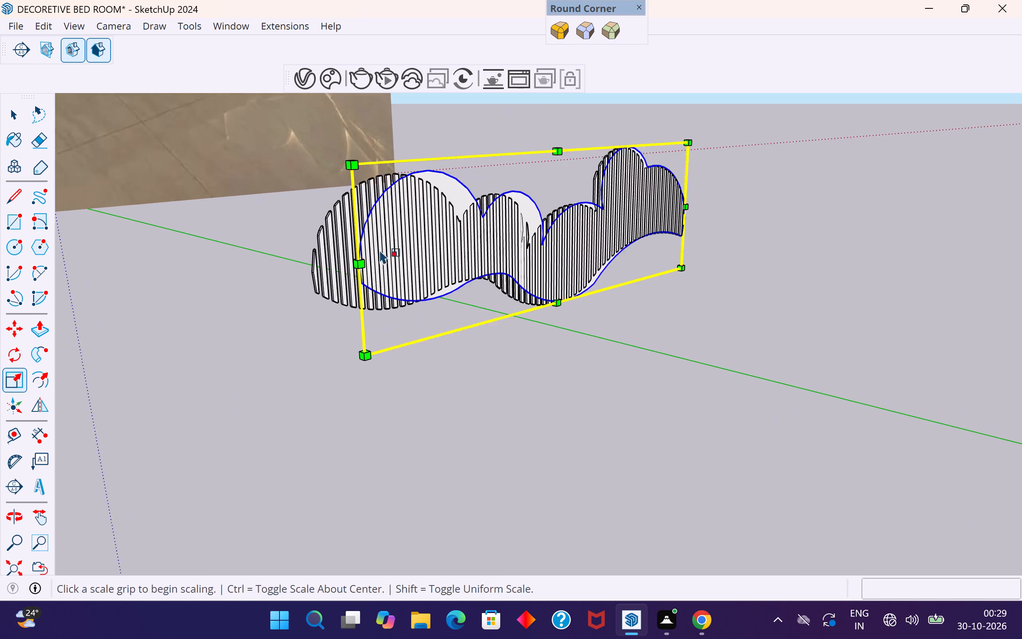
scroll(380, 250, up, 4)
middle_drag(363, 275, 151, 342)
scroll(844, 245, down, 3)
scroll(413, 240, up, 3)
middle_drag(428, 266, 597, 231)
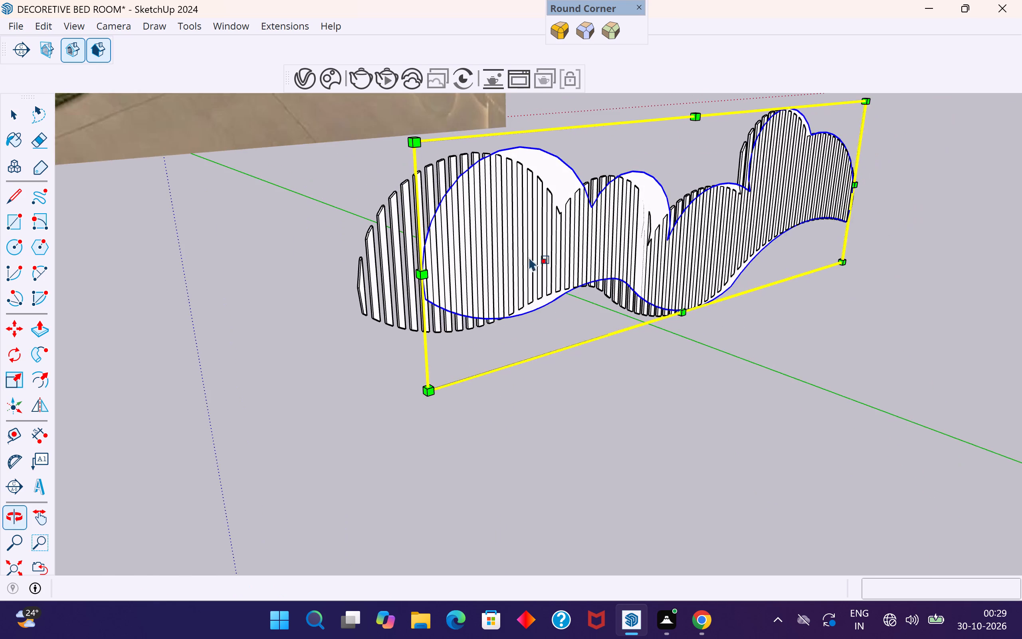
scroll(378, 288, up, 3)
click(436, 272)
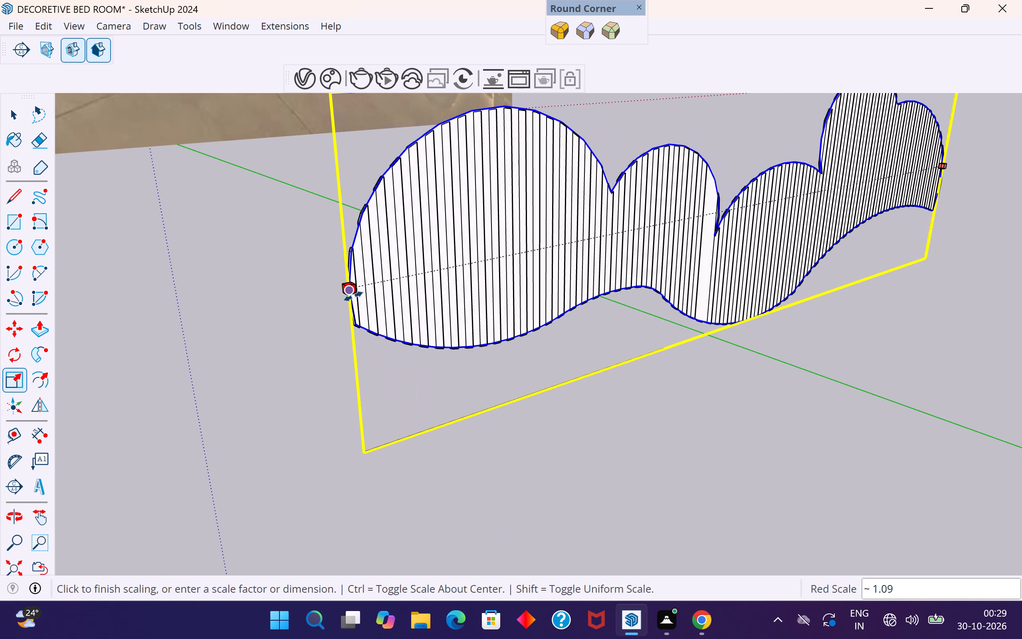
click(353, 296)
scroll(507, 336, down, 5)
click(12, 124)
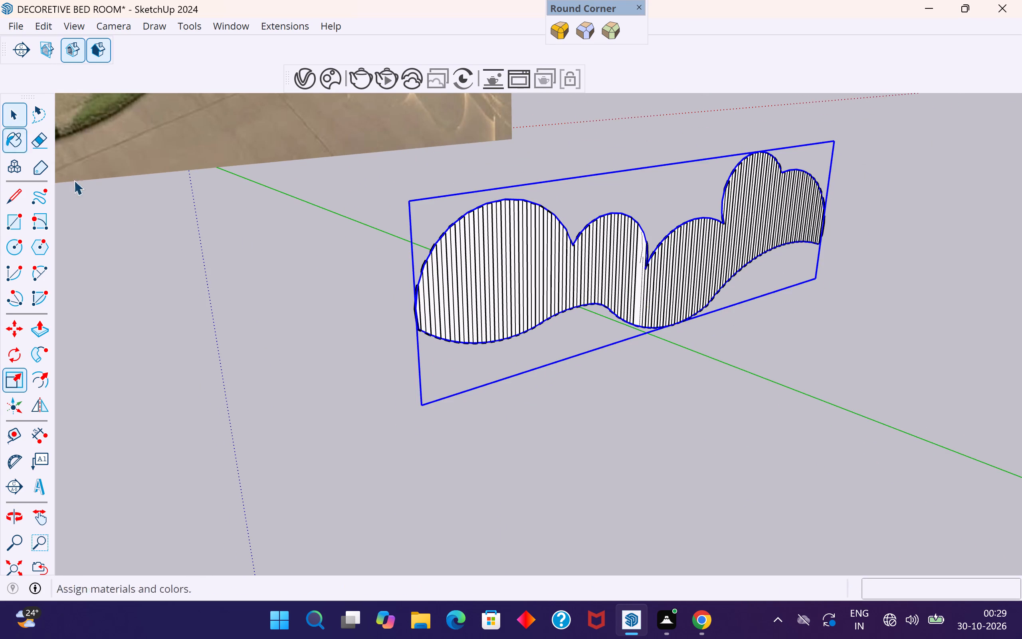
click(240, 306)
Move the cloud group about 5/16" through the panel's thickness so it sits behind the flutes.
middle_drag(644, 396, 889, 418)
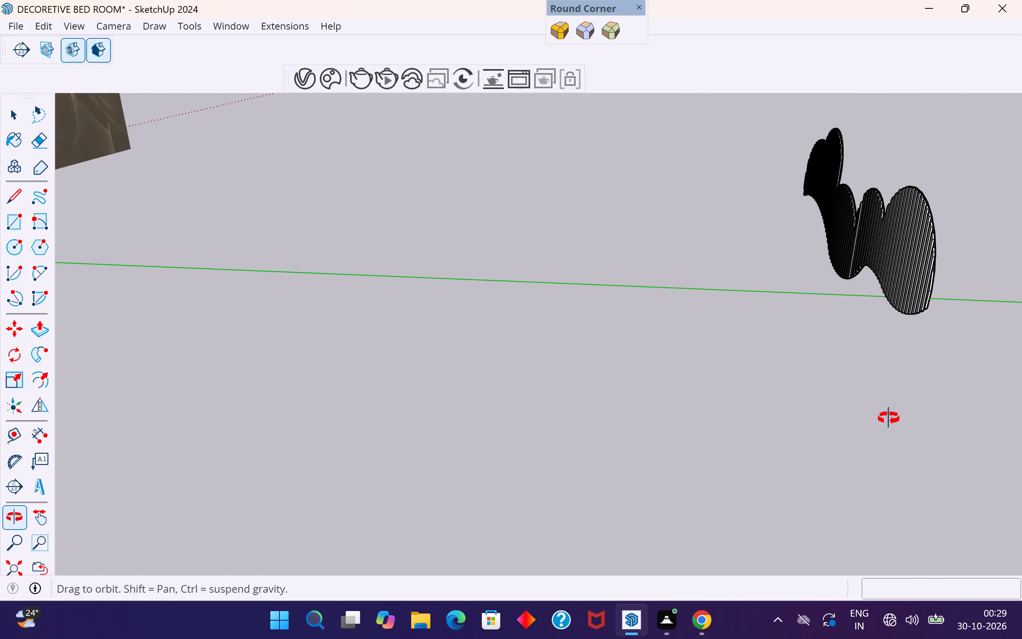
middle_drag(889, 418, 674, 380)
scroll(660, 288, up, 8)
middle_drag(696, 269, 706, 247)
click(712, 213)
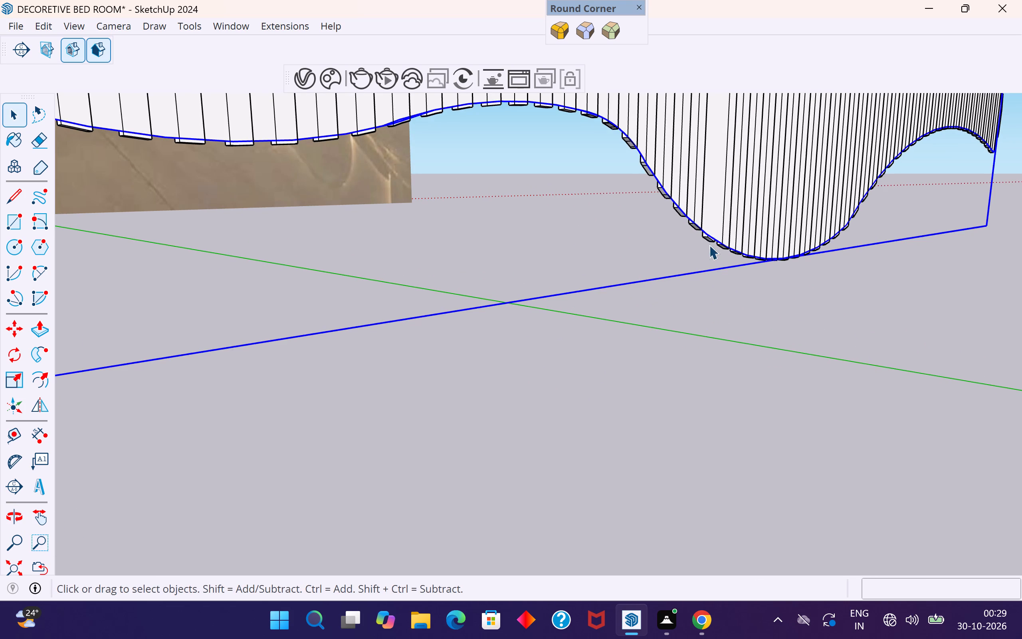
middle_drag(729, 310, 737, 286)
key(m)
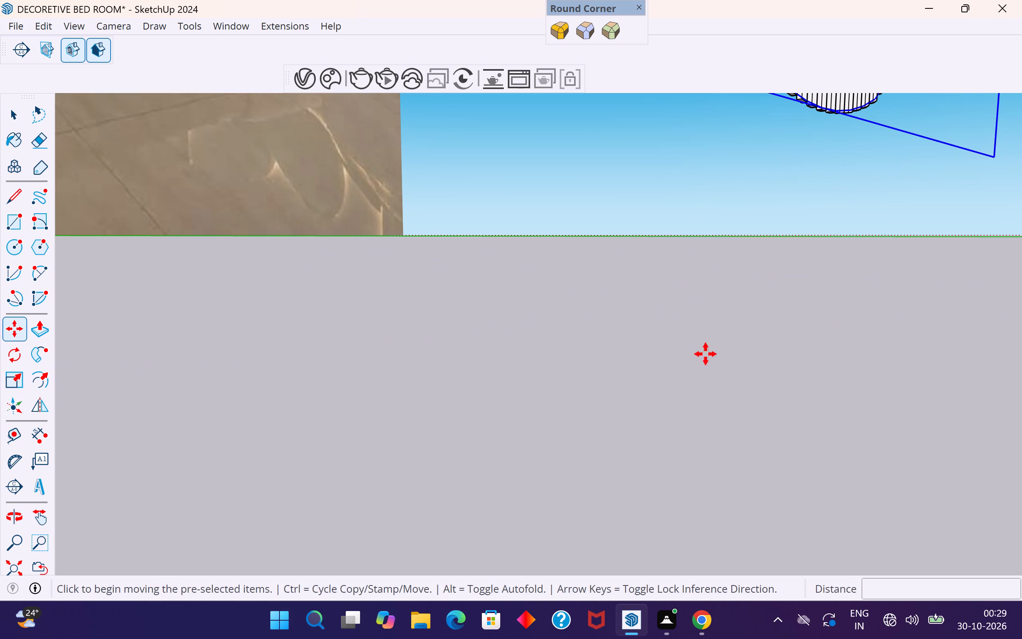
scroll(706, 467, down, 9)
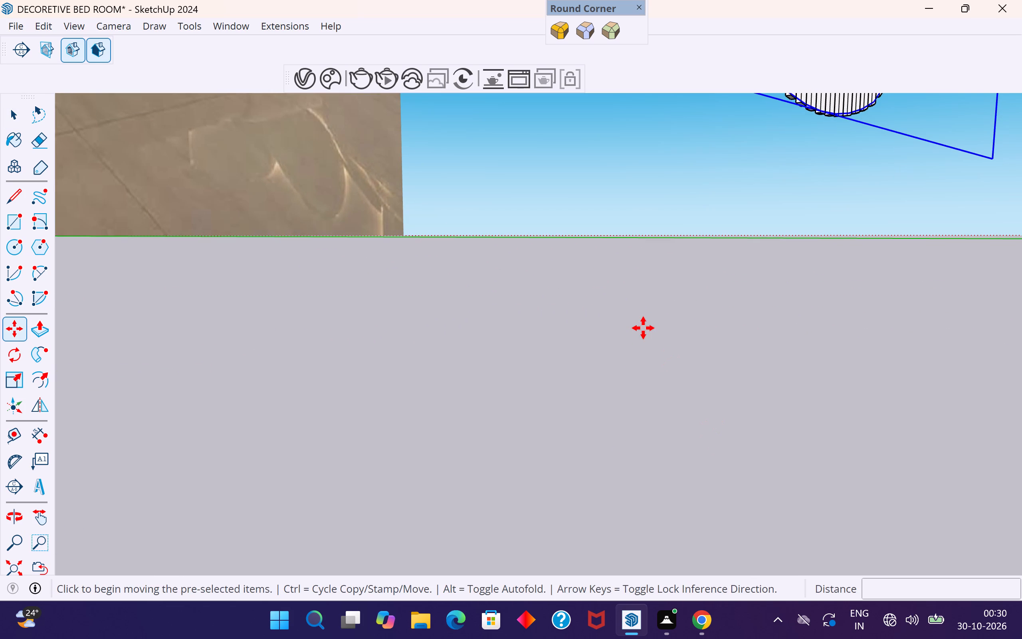
scroll(714, 319, down, 5)
scroll(637, 419, down, 8)
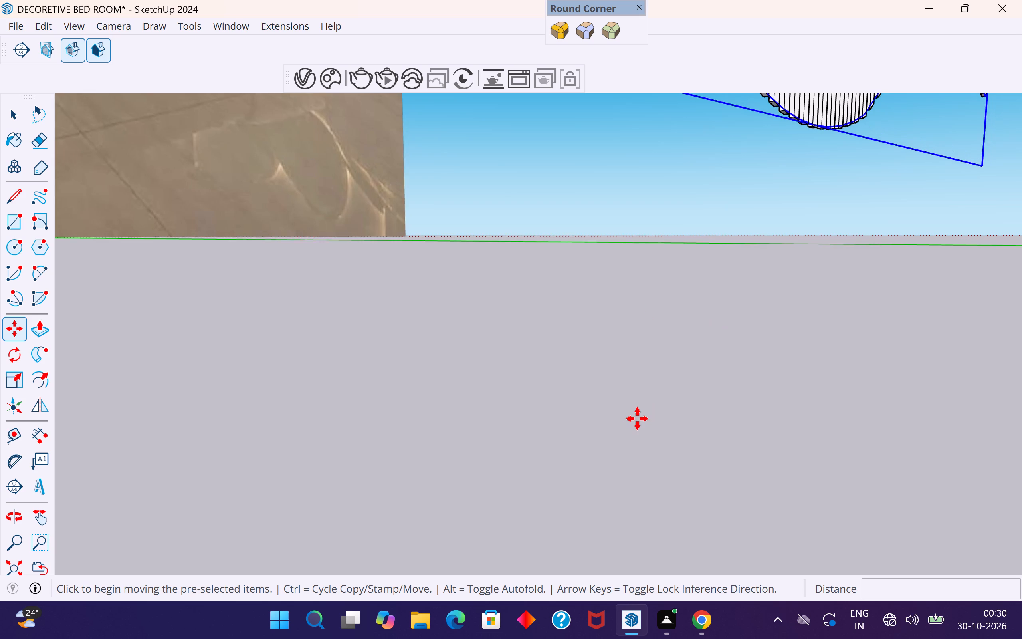
scroll(637, 419, down, 20)
scroll(637, 419, down, 14)
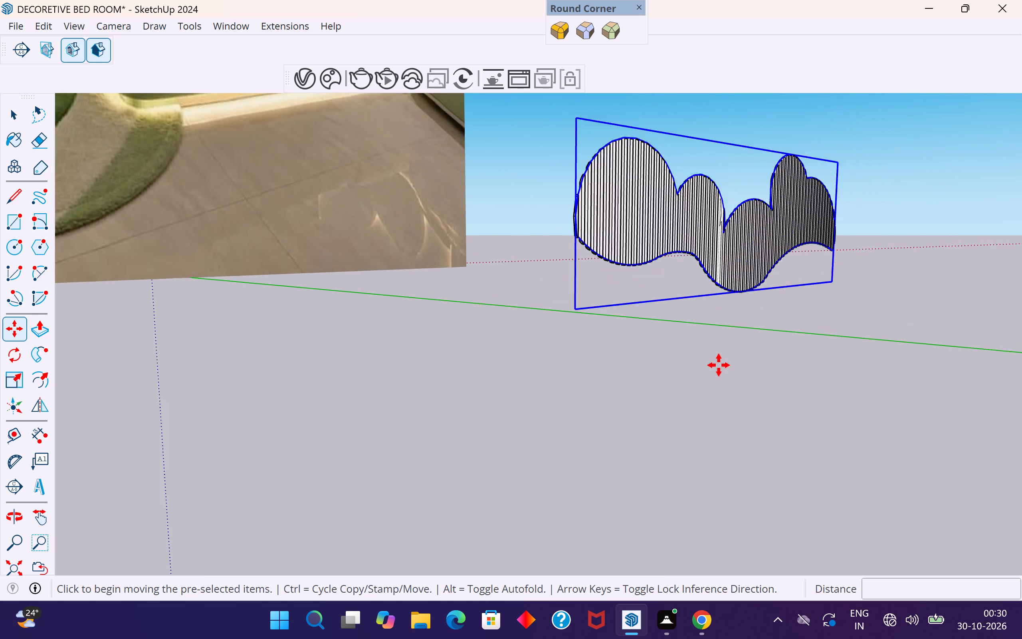
scroll(719, 365, down, 1)
middle_drag(667, 365, 738, 363)
scroll(823, 296, up, 6)
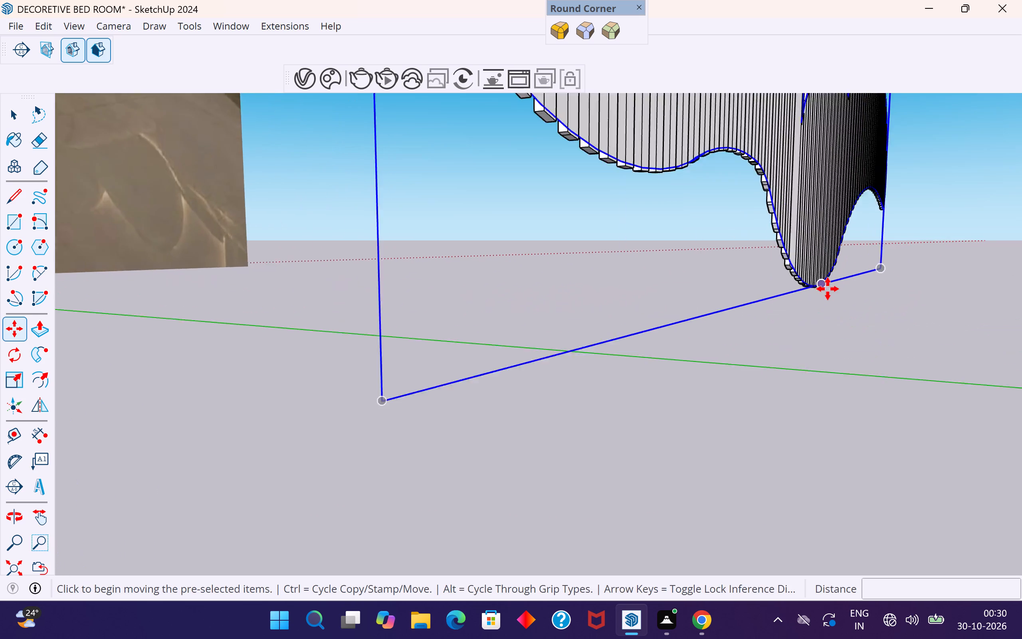
scroll(828, 289, up, 3)
scroll(771, 308, down, 3)
middle_click(722, 315)
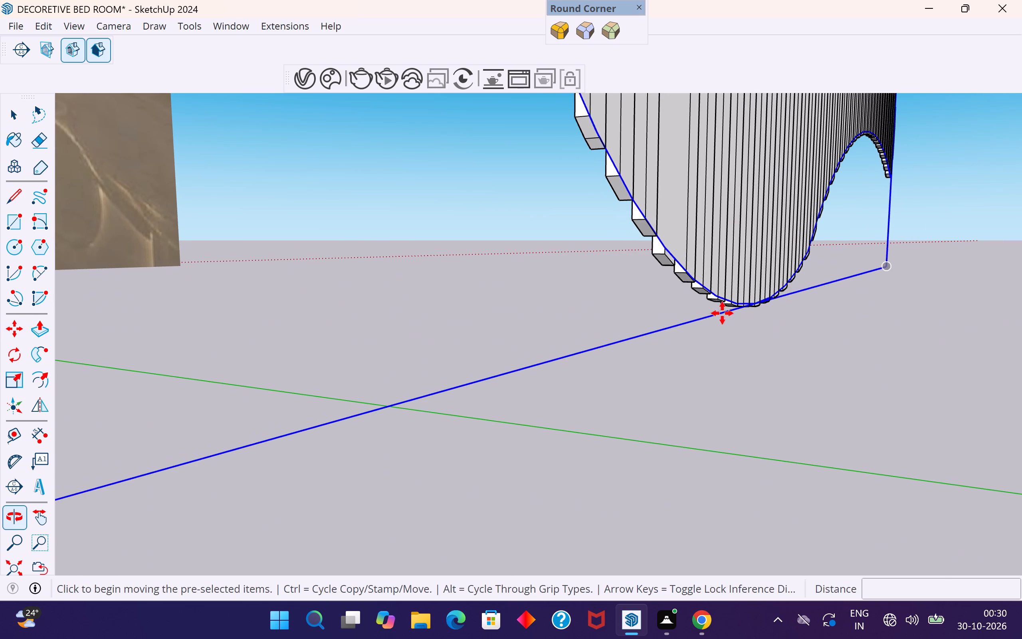
click(663, 249)
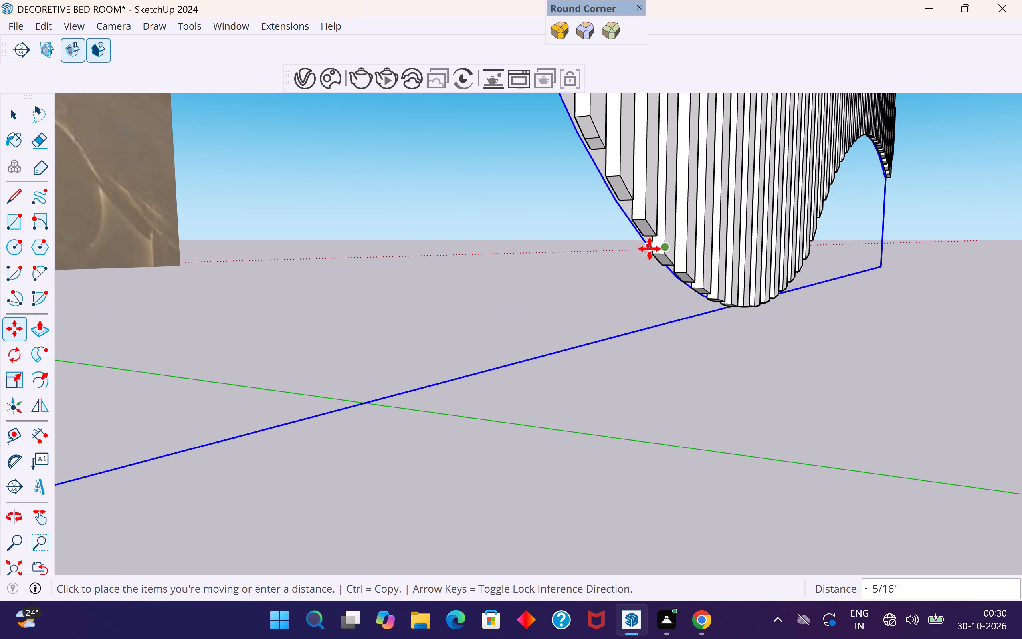
scroll(650, 249, up, 2)
click(656, 249)
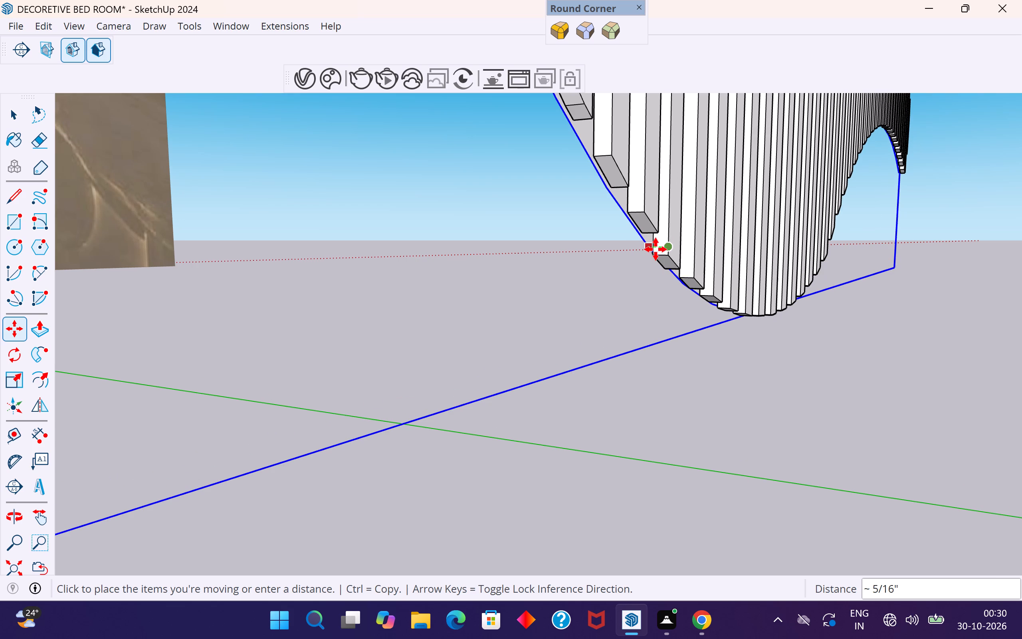
Nudge the cloud group slightly along the back of the flutes and clear the selection.
scroll(628, 221, up, 6)
scroll(624, 222, down, 6)
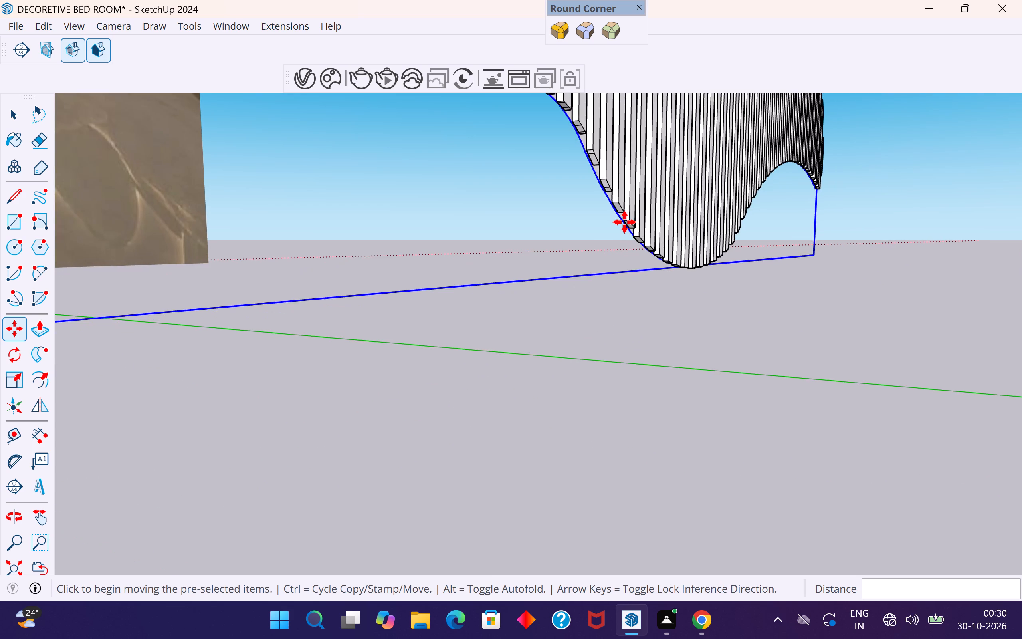
scroll(624, 221, up, 10)
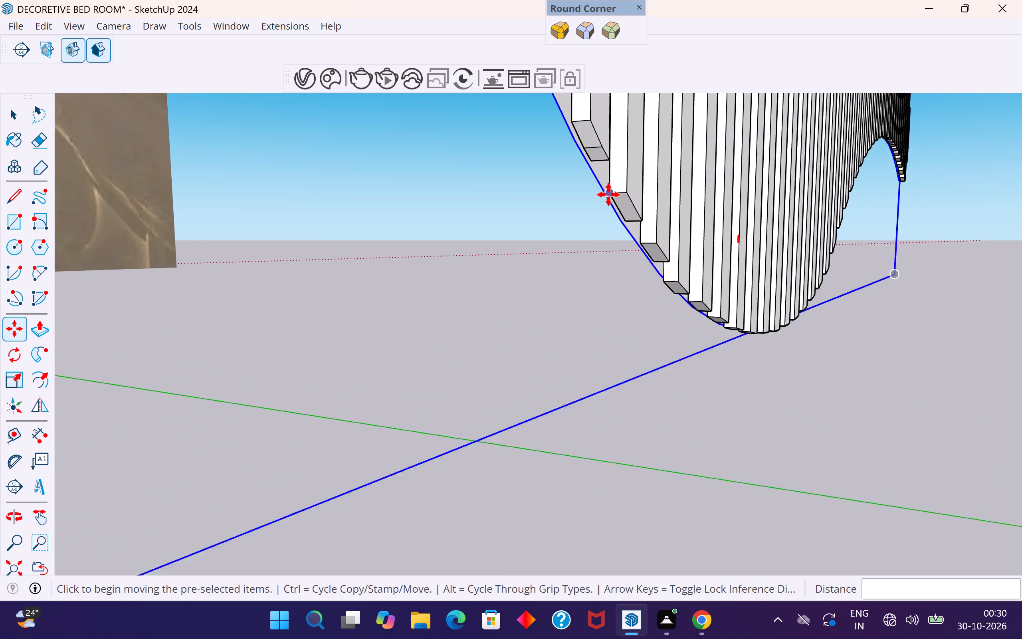
scroll(608, 194, up, 3)
click(605, 206)
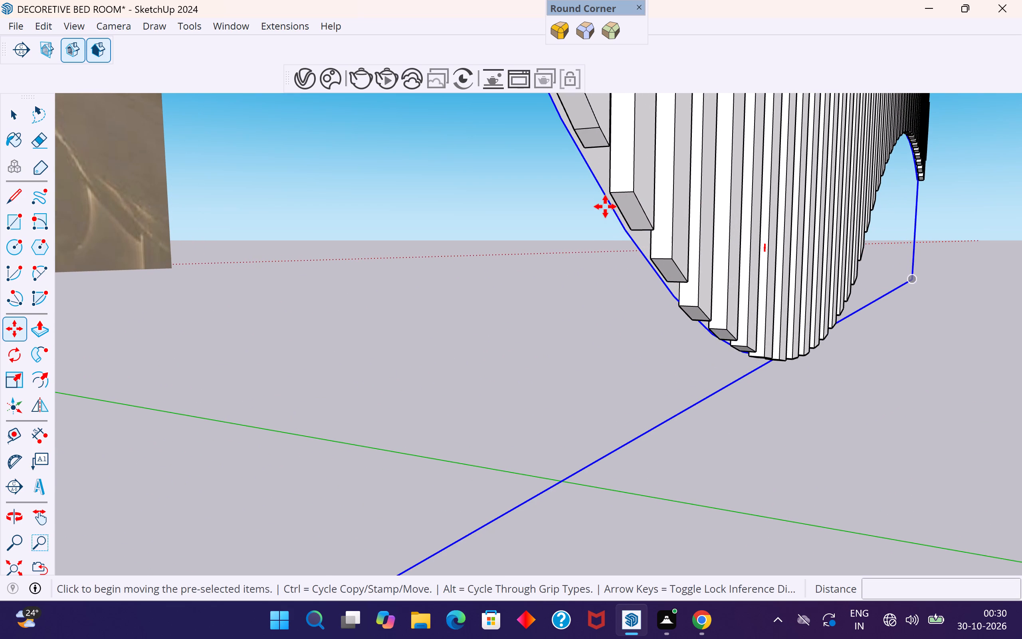
click(610, 199)
scroll(614, 204, down, 17)
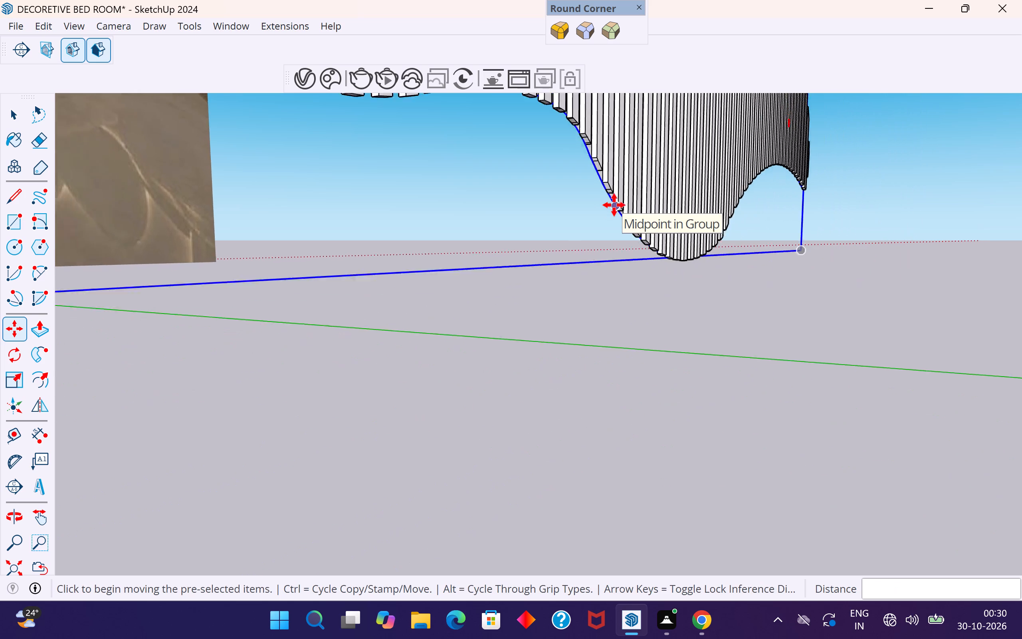
scroll(614, 205, down, 16)
click(12, 116)
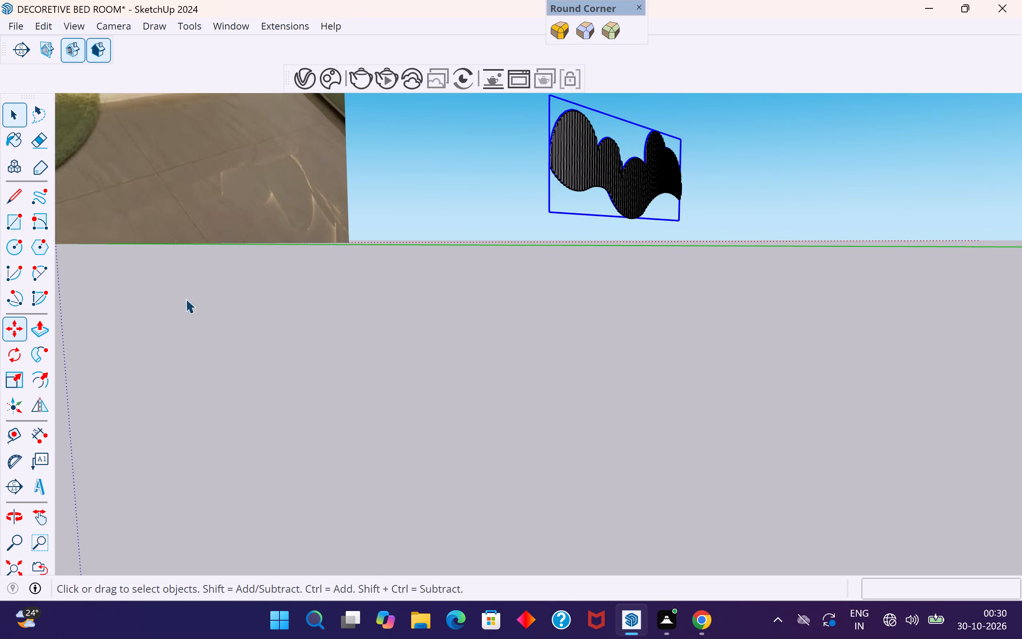
click(210, 316)
Group the fluted cloud panel together with the cloud group behind it.
middle_drag(666, 193, 537, 408)
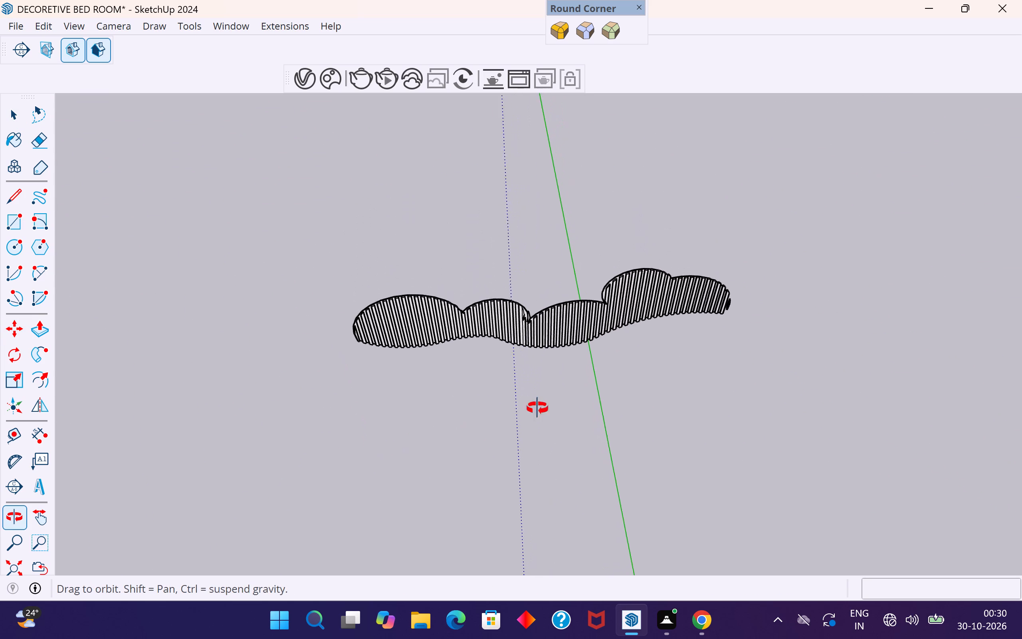
middle_drag(537, 408, 269, 242)
scroll(644, 131, up, 2)
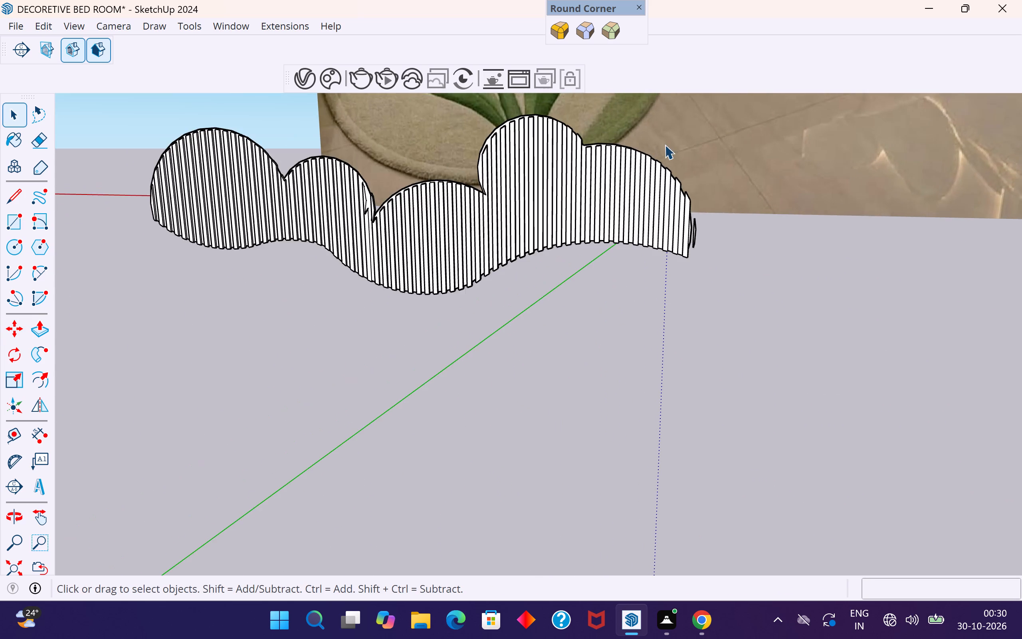
scroll(665, 145, up, 2)
scroll(720, 244, down, 5)
middle_drag(588, 335, 843, 365)
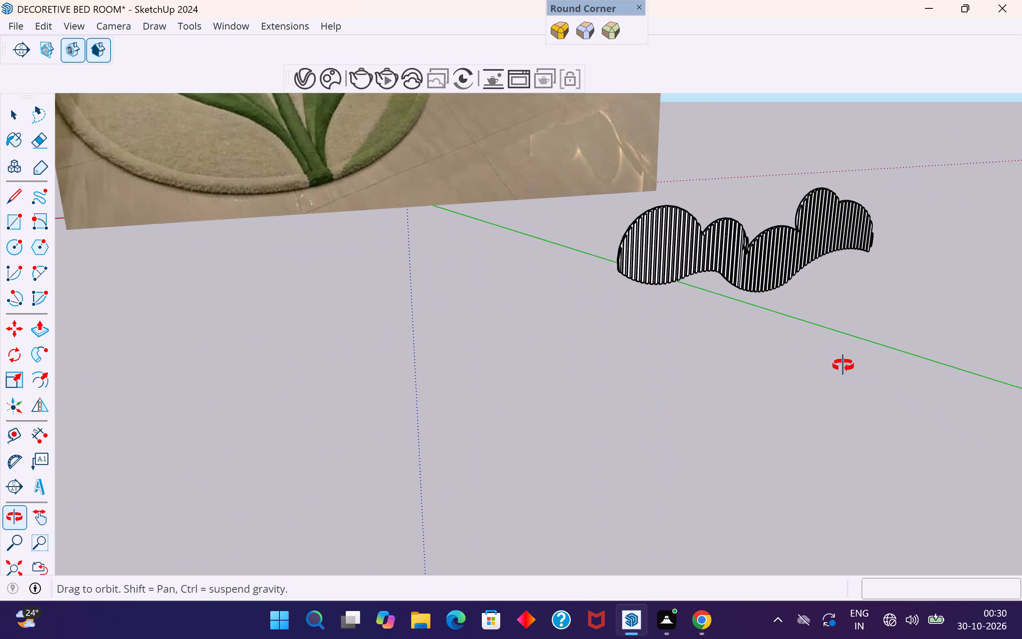
middle_drag(843, 365, 980, 482)
drag(913, 185, 652, 457)
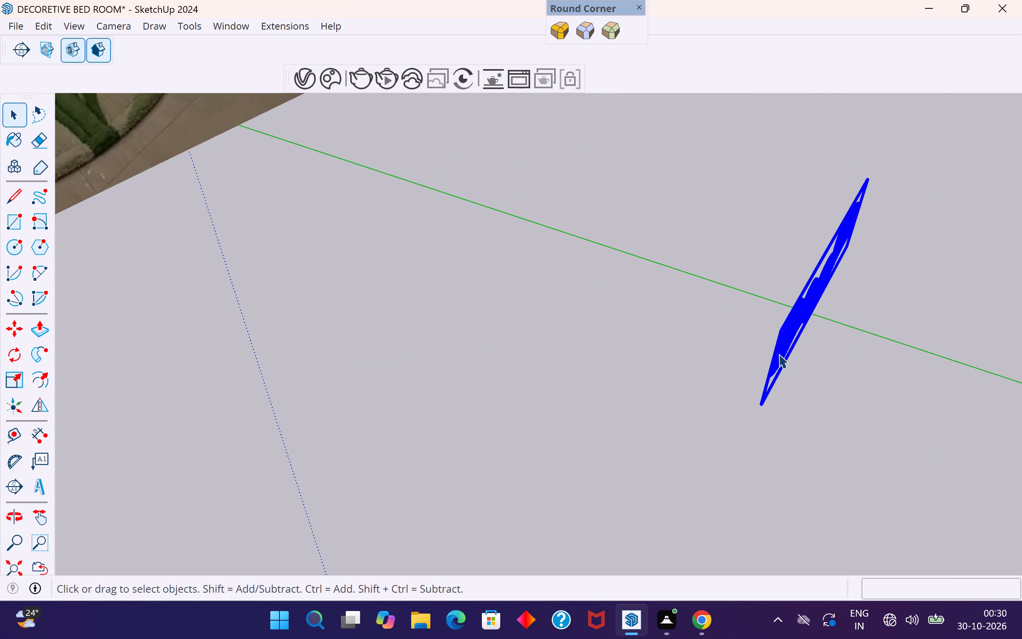
right_click(778, 354)
click(846, 173)
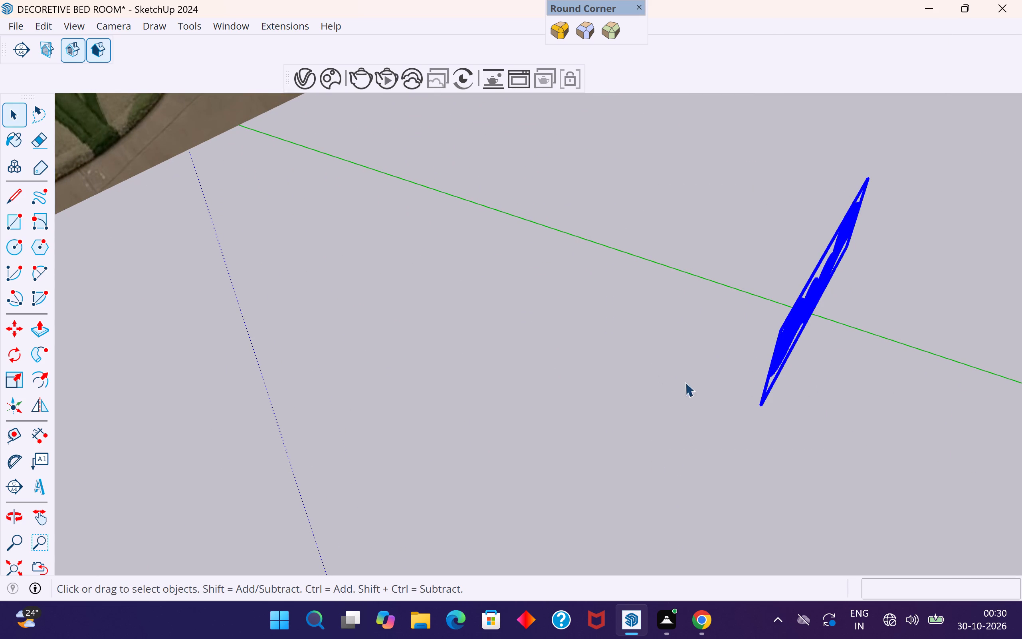
click(686, 387)
Move the combined cloud panel group by its lower corner about 32' 1 1/8" onto the wardrobe's bottom drawer front.
click(772, 359)
middle_drag(766, 377, 728, 320)
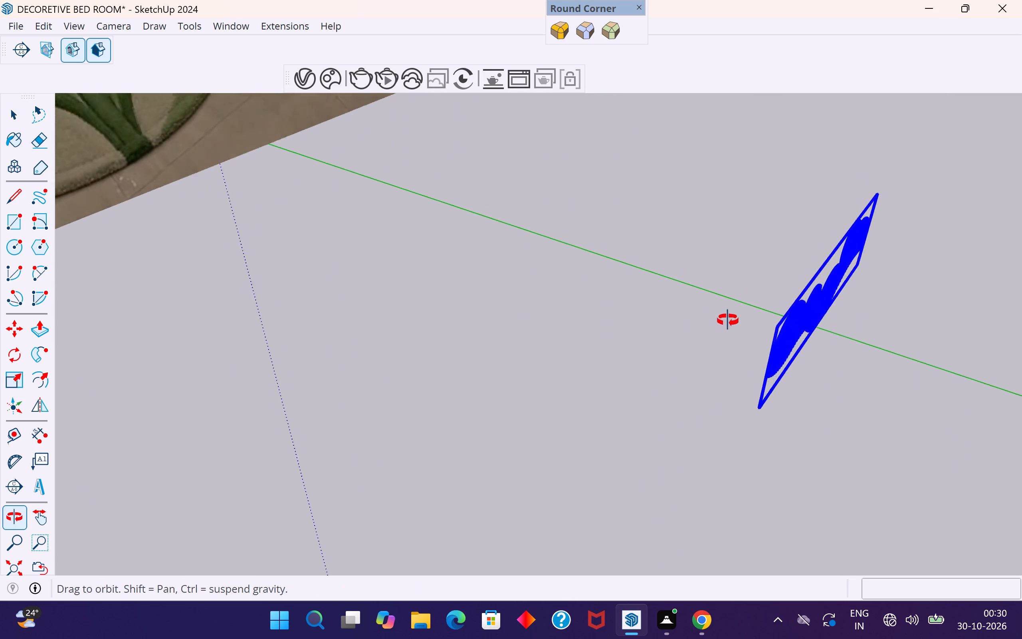
middle_drag(728, 320, 663, 247)
key(m)
click(736, 396)
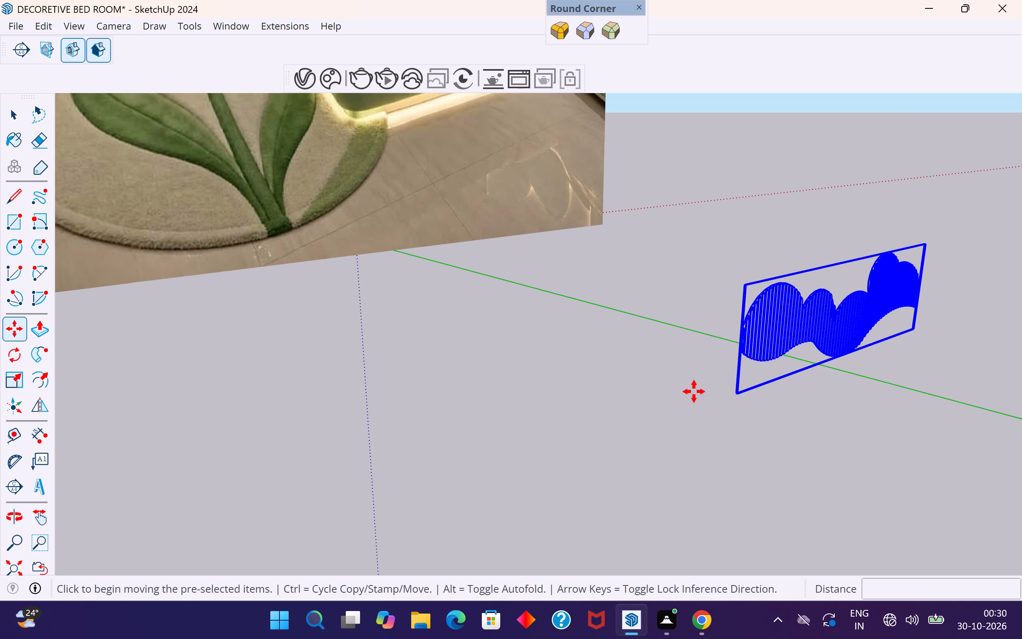
scroll(467, 390, down, 20)
scroll(467, 390, down, 3)
scroll(726, 404, up, 4)
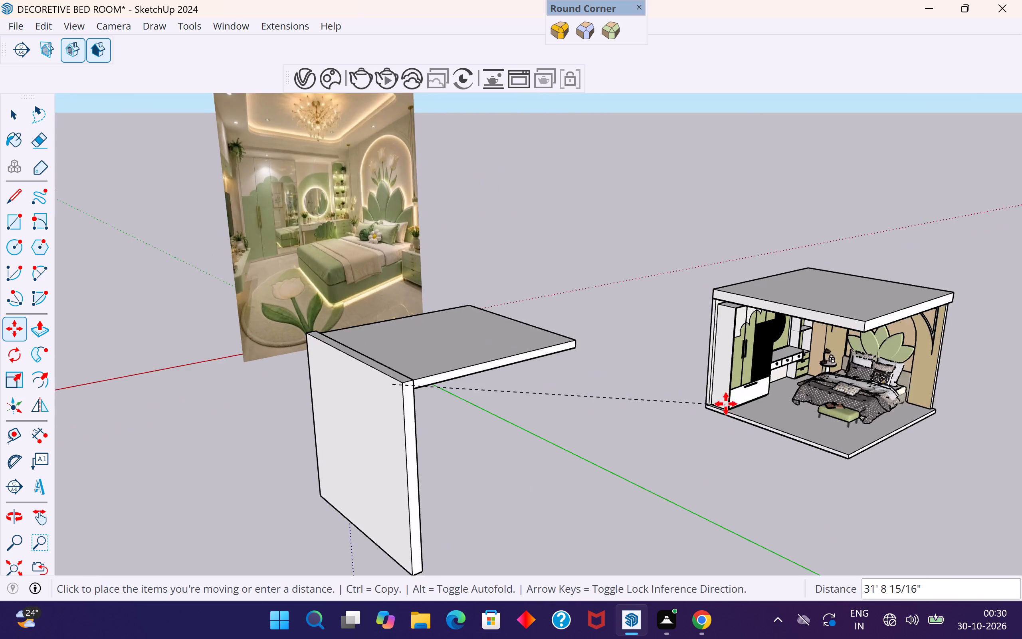
scroll(726, 404, up, 18)
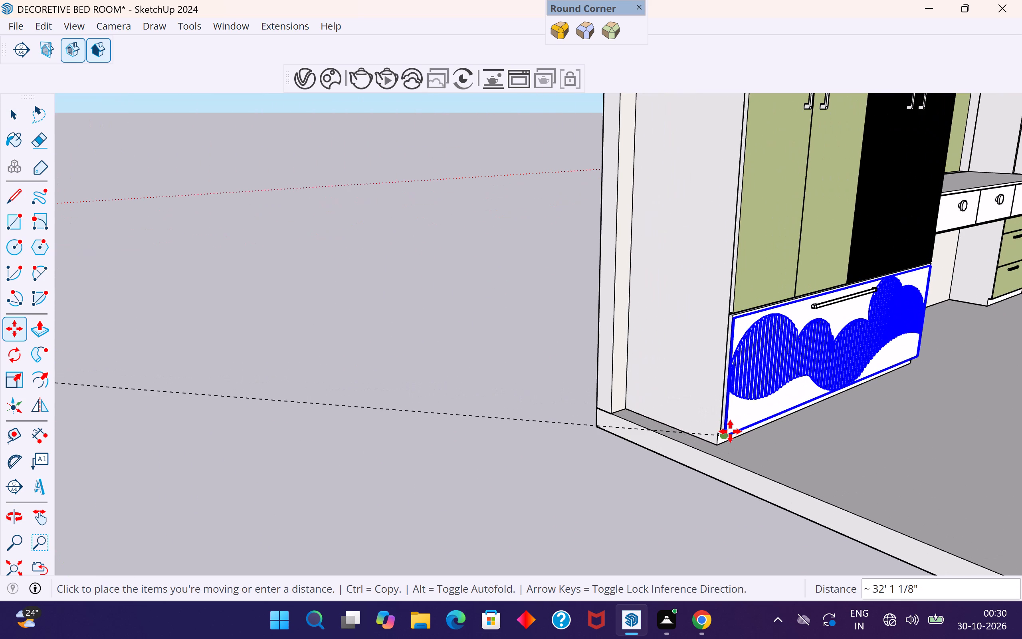
scroll(730, 436, up, 8)
click(730, 436)
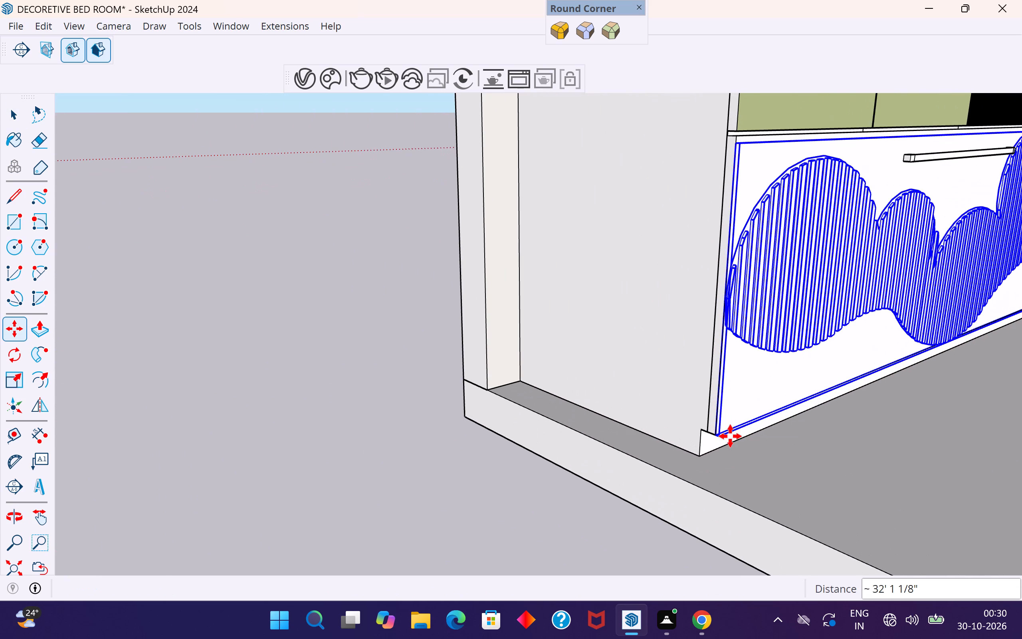
middle_drag(705, 432, 790, 419)
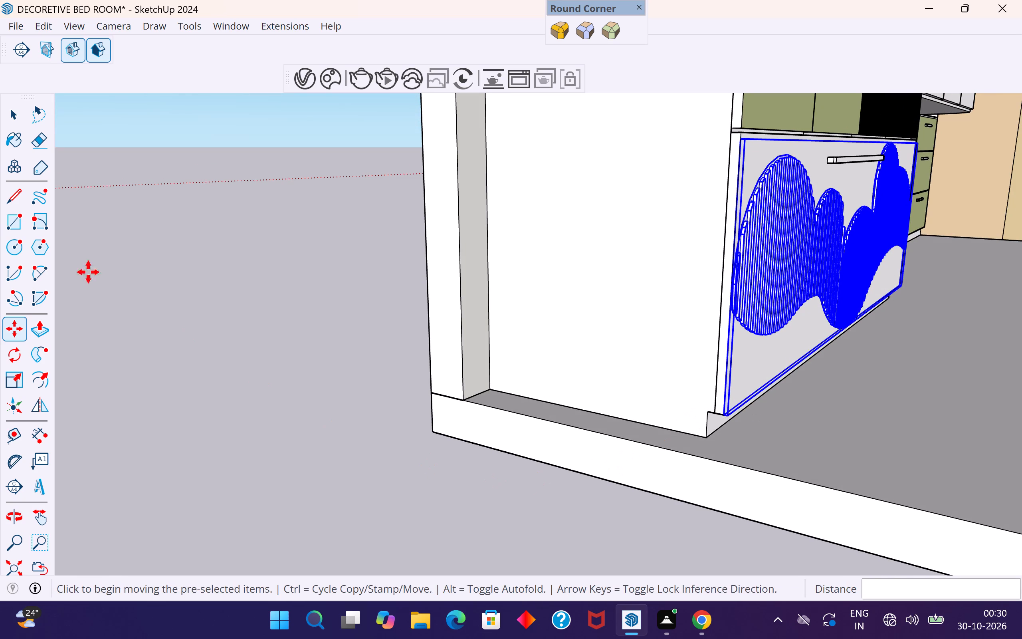
click(22, 119)
click(204, 348)
Examine the fluted cloud panel on the wardrobe drawer and the whole bedroom from the open corner.
scroll(226, 349, down, 6)
middle_drag(408, 311, 353, 308)
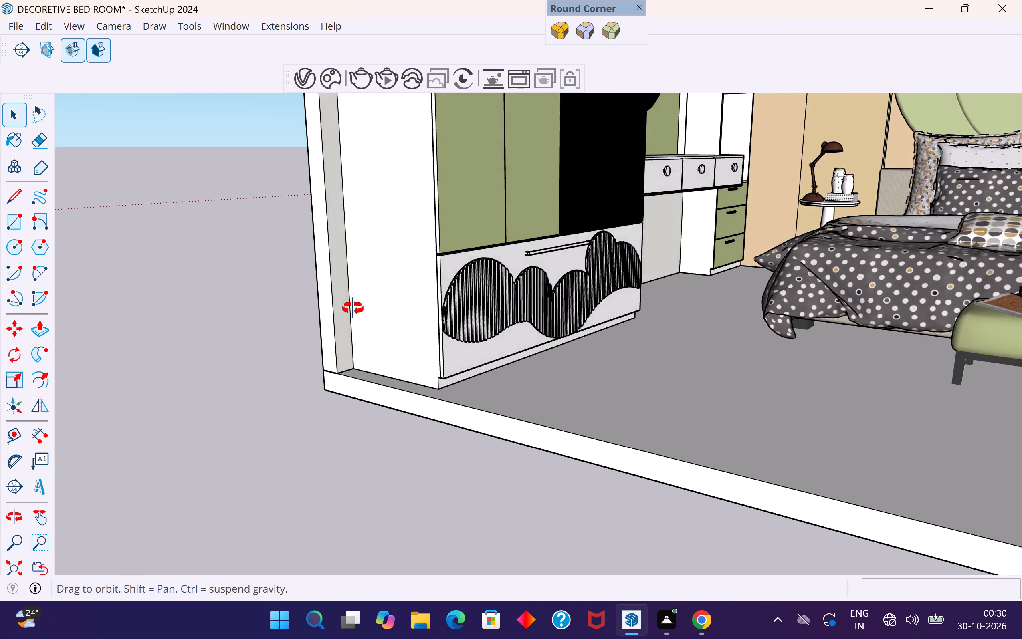
middle_drag(353, 308, 203, 298)
scroll(400, 259, down, 5)
middle_drag(402, 259, 417, 259)
scroll(417, 259, up, 1)
scroll(415, 263, down, 3)
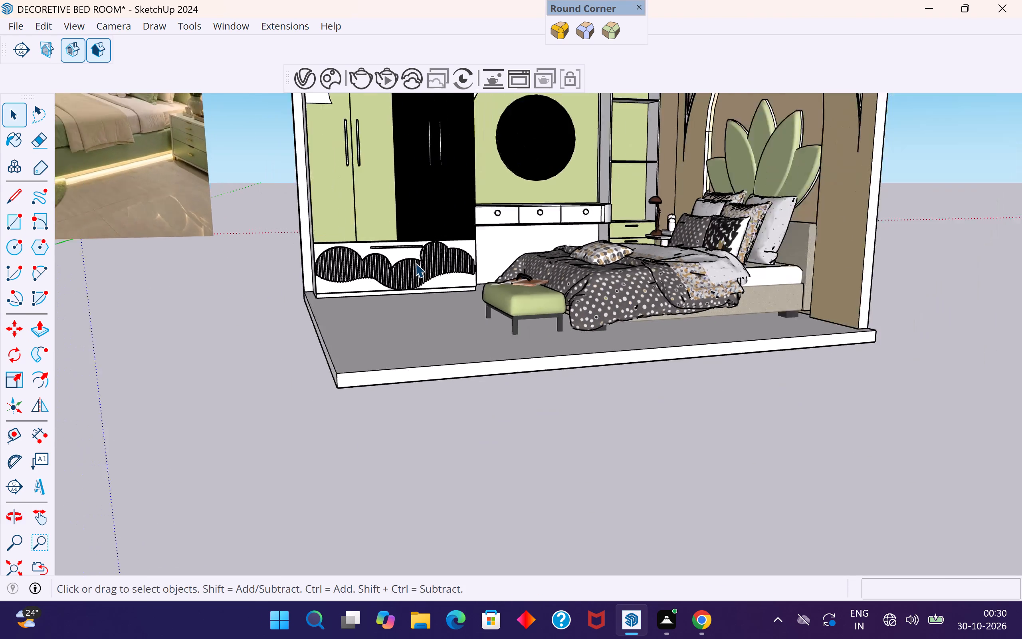
scroll(415, 263, down, 2)
middle_drag(423, 271, 461, 284)
scroll(461, 284, up, 1)
scroll(394, 454, down, 7)
middle_drag(442, 365, 452, 280)
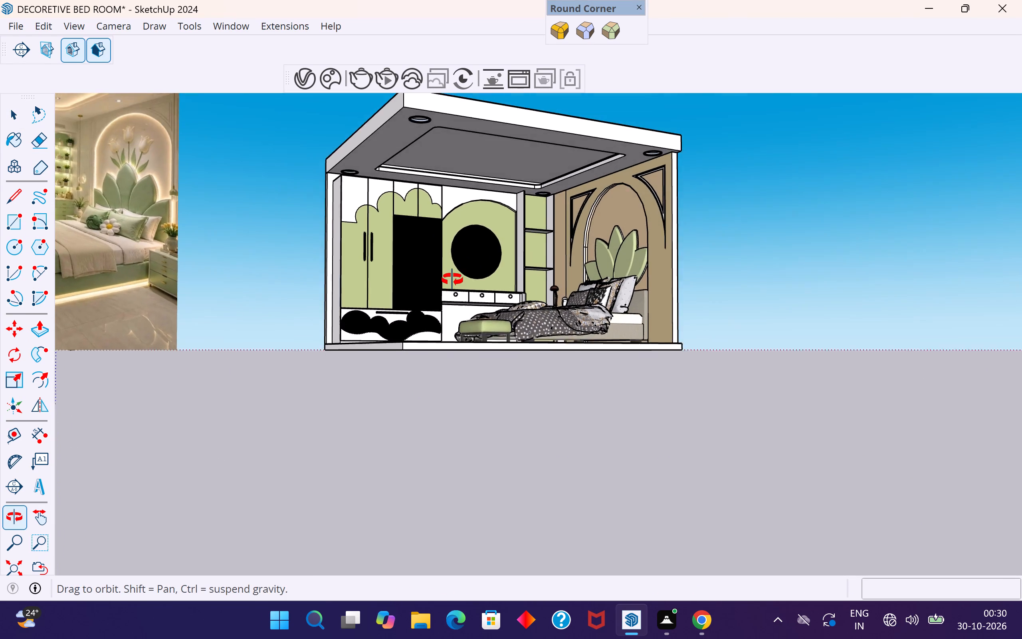
middle_drag(452, 280, 460, 316)
scroll(434, 474, down, 4)
scroll(420, 237, up, 6)
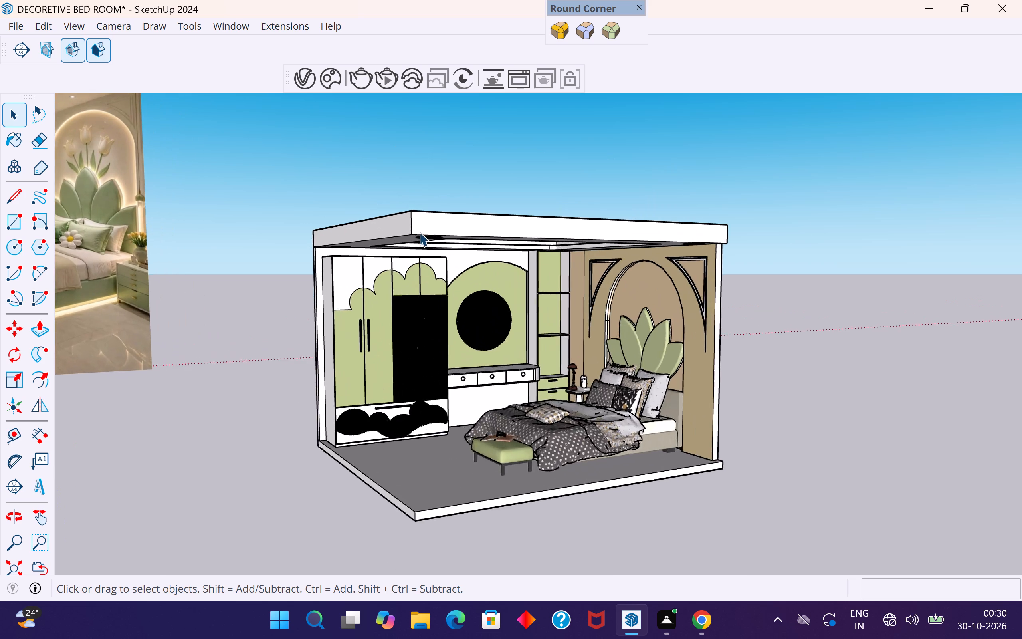
scroll(419, 232, up, 2)
scroll(529, 195, down, 2)
scroll(540, 327, up, 4)
middle_drag(537, 349, 533, 342)
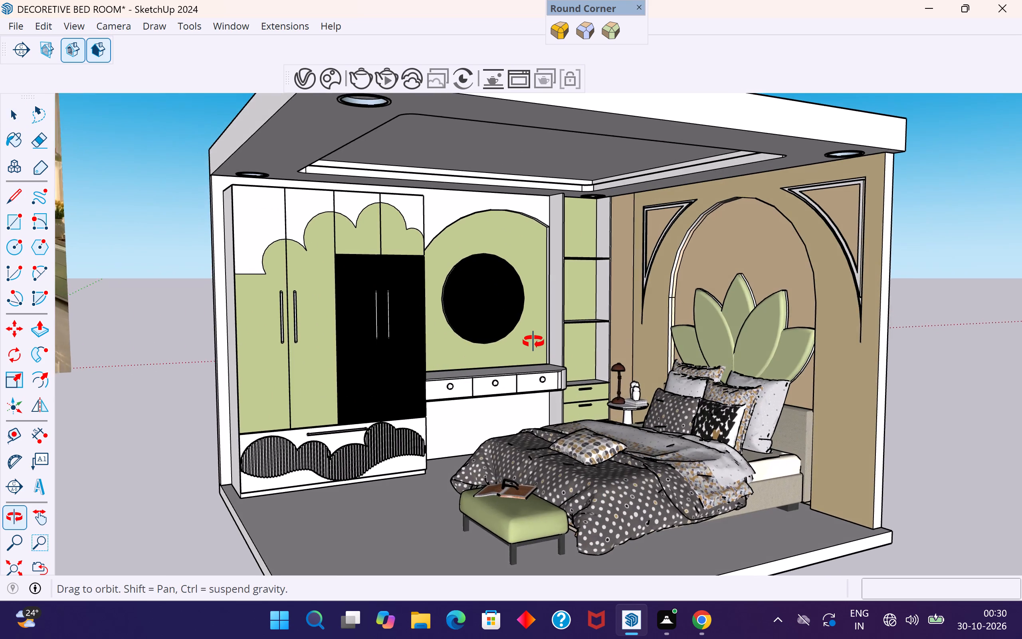
middle_drag(533, 342, 554, 353)
scroll(554, 353, up, 1)
scroll(557, 341, down, 2)
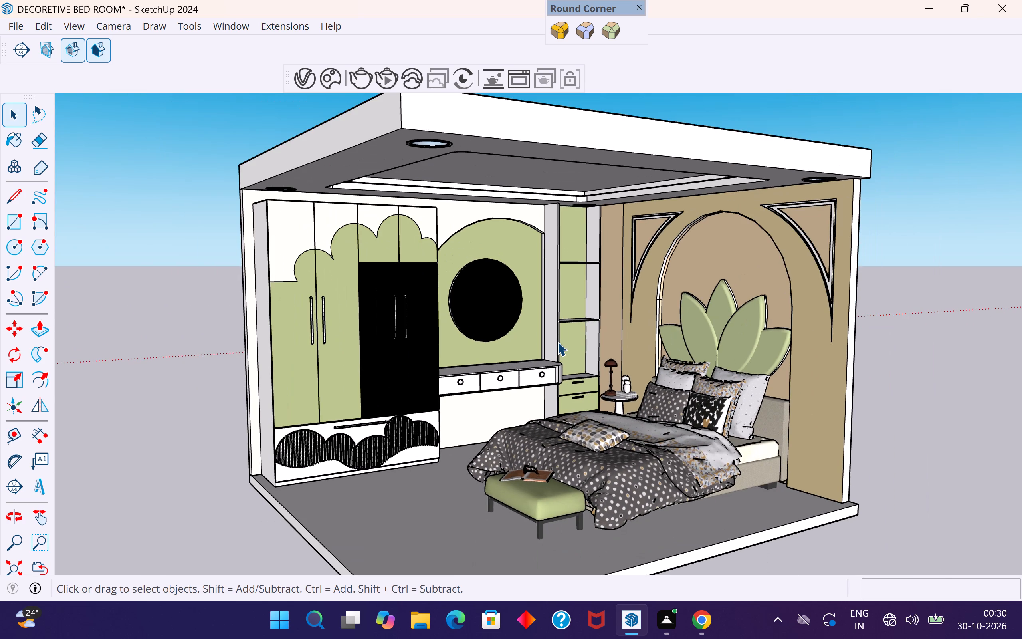
Render the bedroom in V-Ray, inspect the backlit cloud drawer front, and close the render and asset editor.
click(309, 83)
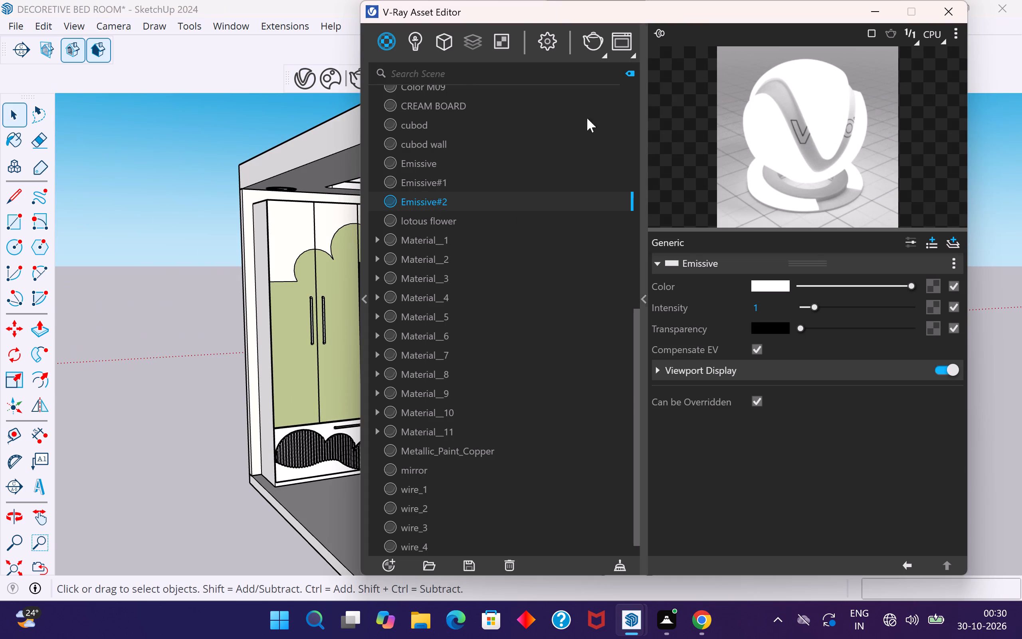
click(598, 44)
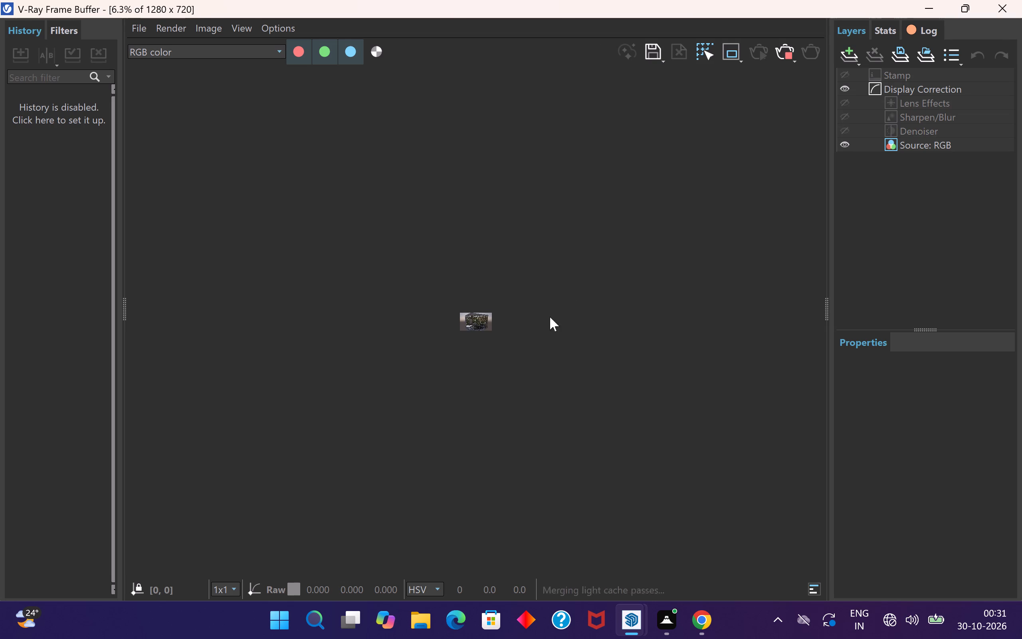
scroll(452, 347, up, 4)
scroll(465, 339, down, 1)
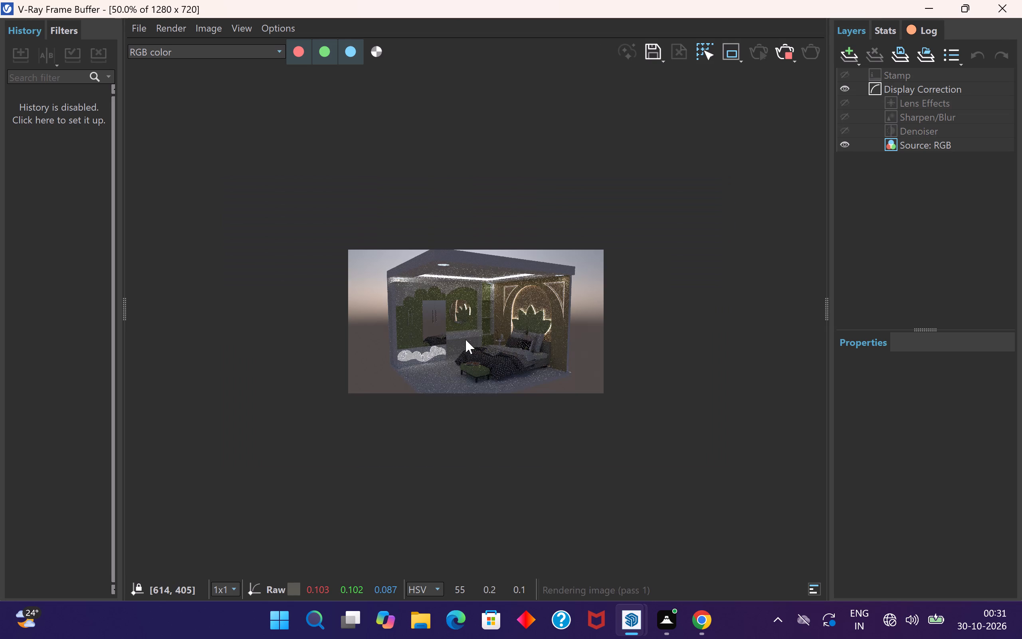
scroll(448, 375, up, 1)
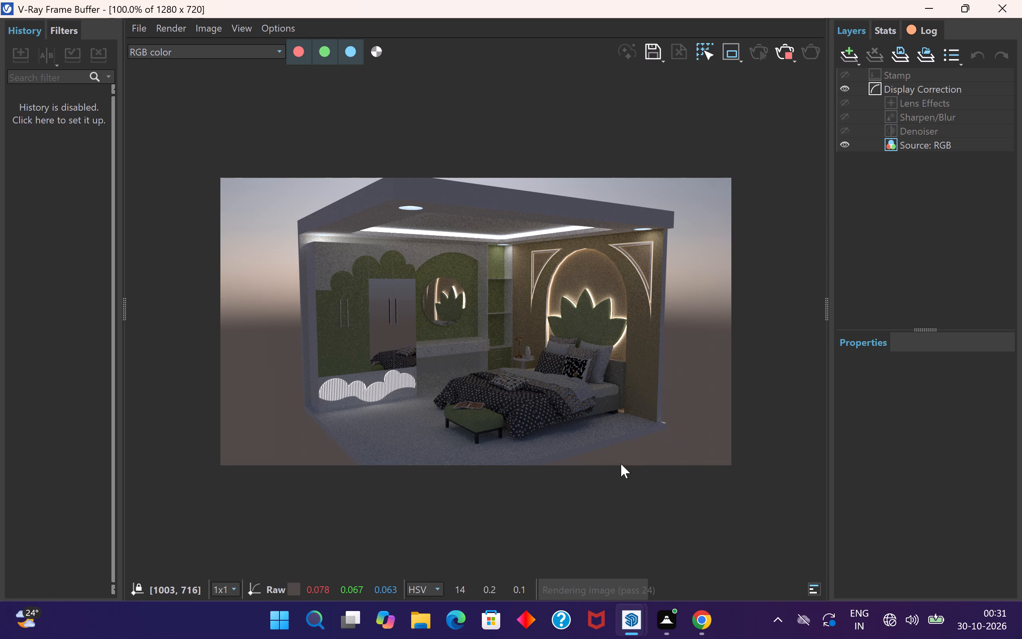
click(1000, 17)
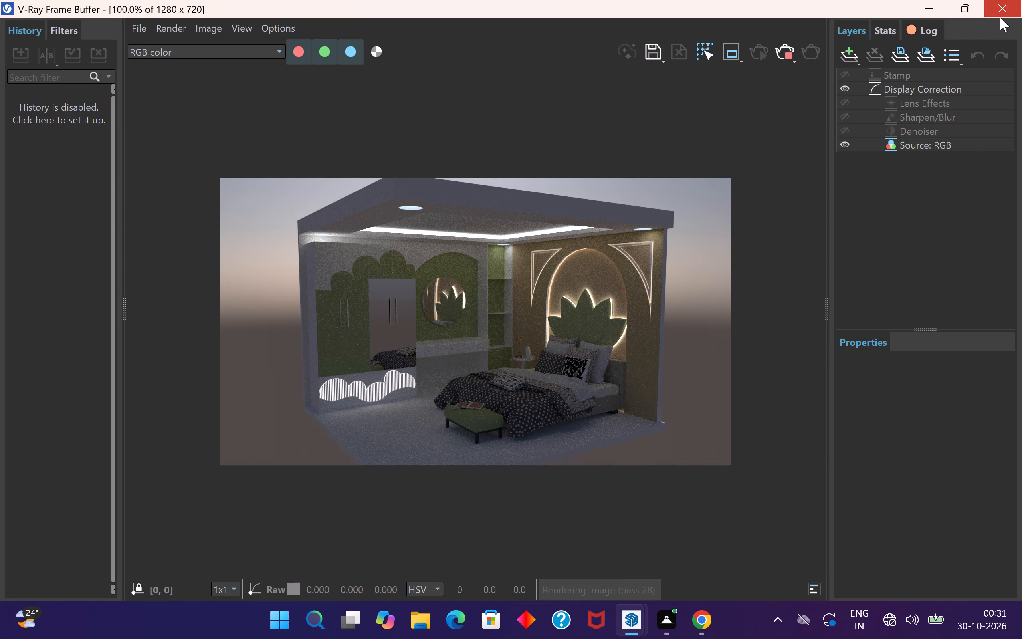
click(942, 14)
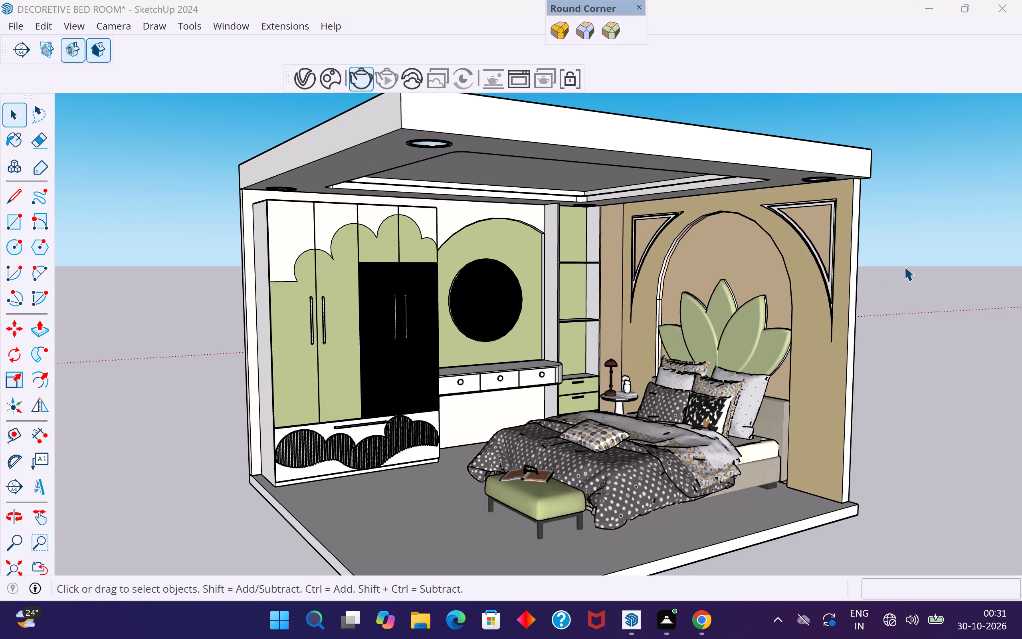
In Chrome, sample the beige wall colour #b19e7d above the vanity mirror in the reference image, and close the browser.
scroll(646, 116, down, 3)
middle_drag(620, 249, 492, 224)
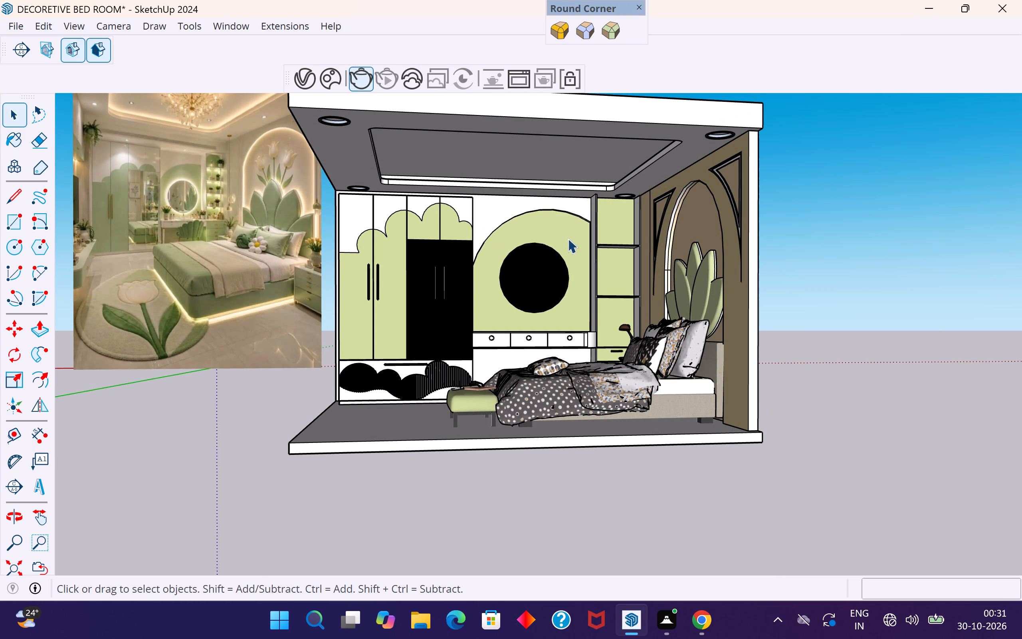
double_click(491, 212)
click(491, 212)
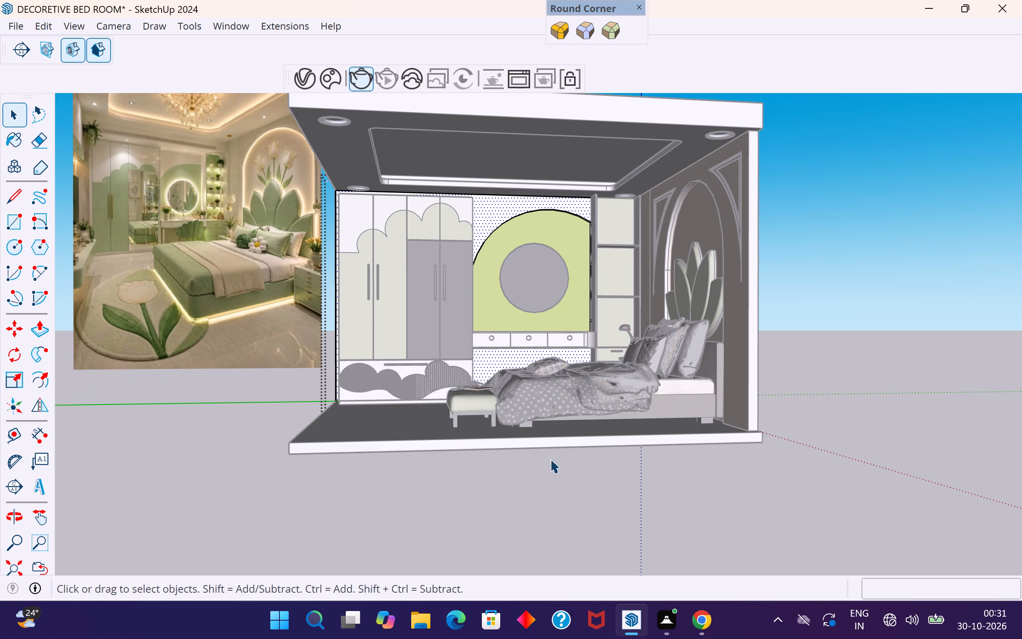
click(701, 618)
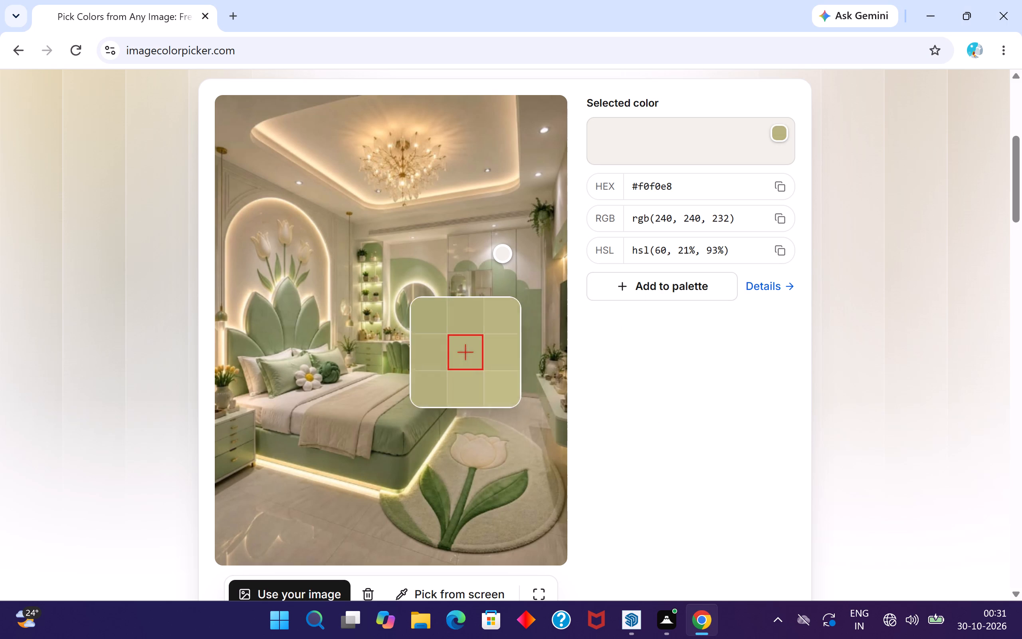
click(435, 252)
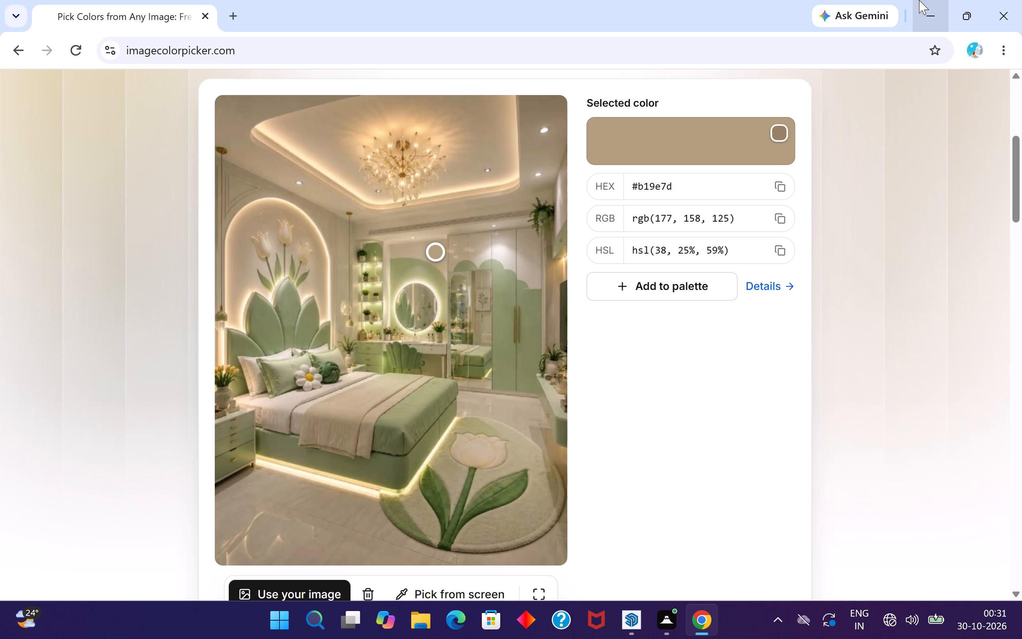
click(997, 17)
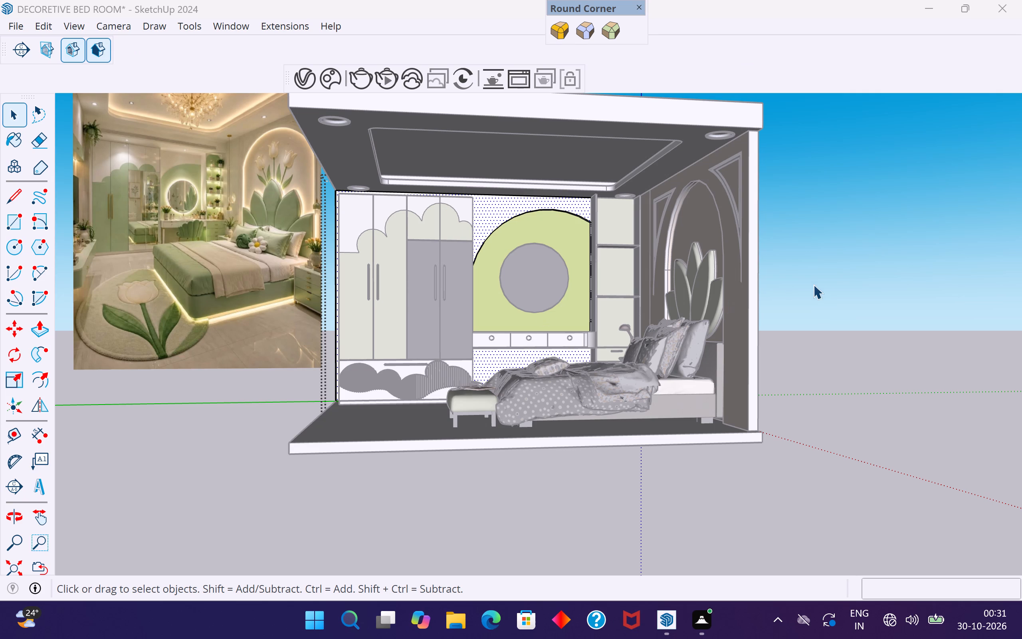
Select the wall face around the vanity arch and set the Emissive#2 material's colour to RGB 177, 158, 125.
click(865, 238)
middle_drag(860, 277, 889, 344)
click(311, 75)
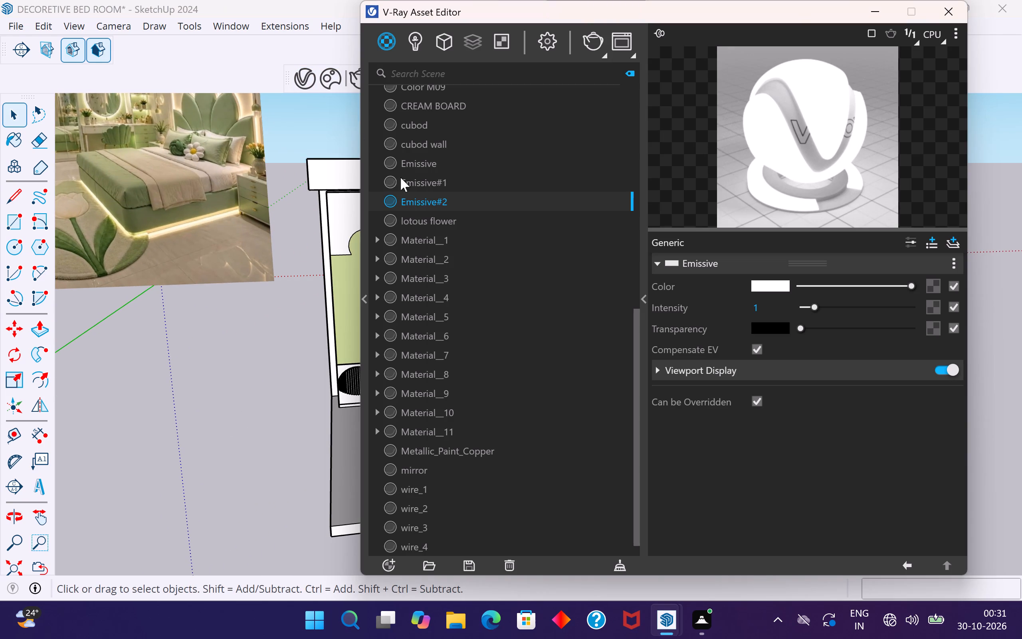
drag(588, 13, 804, 30)
click(483, 200)
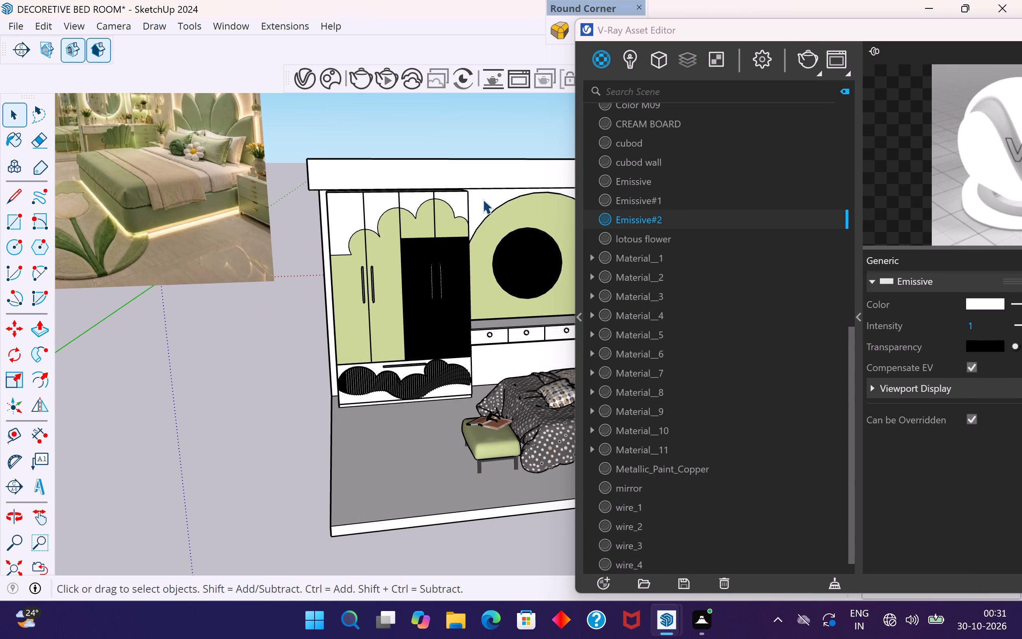
double_click(483, 199)
click(483, 199)
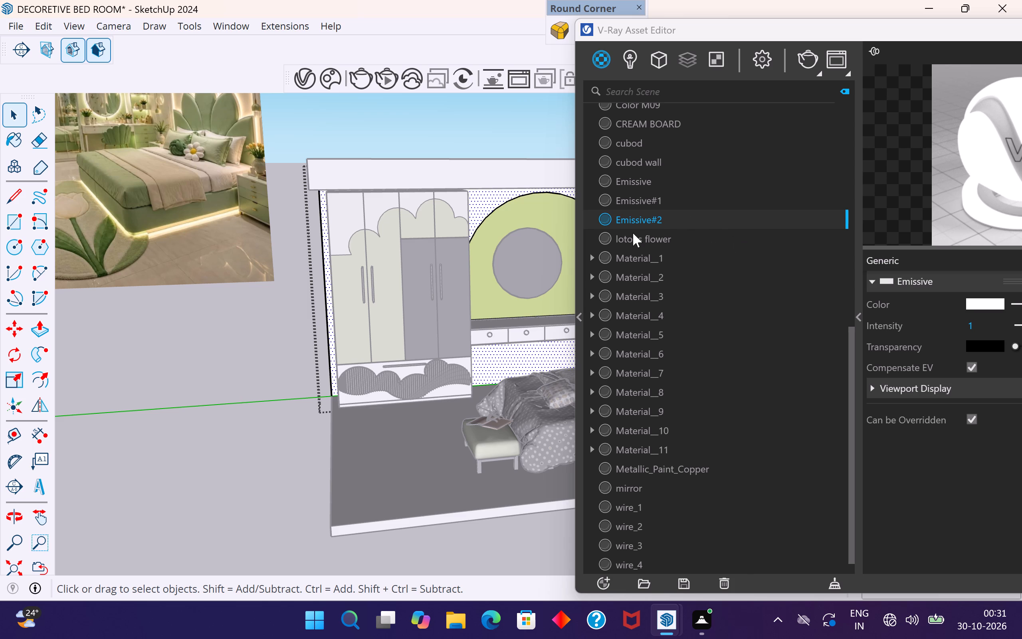
scroll(312, 320, down, 2)
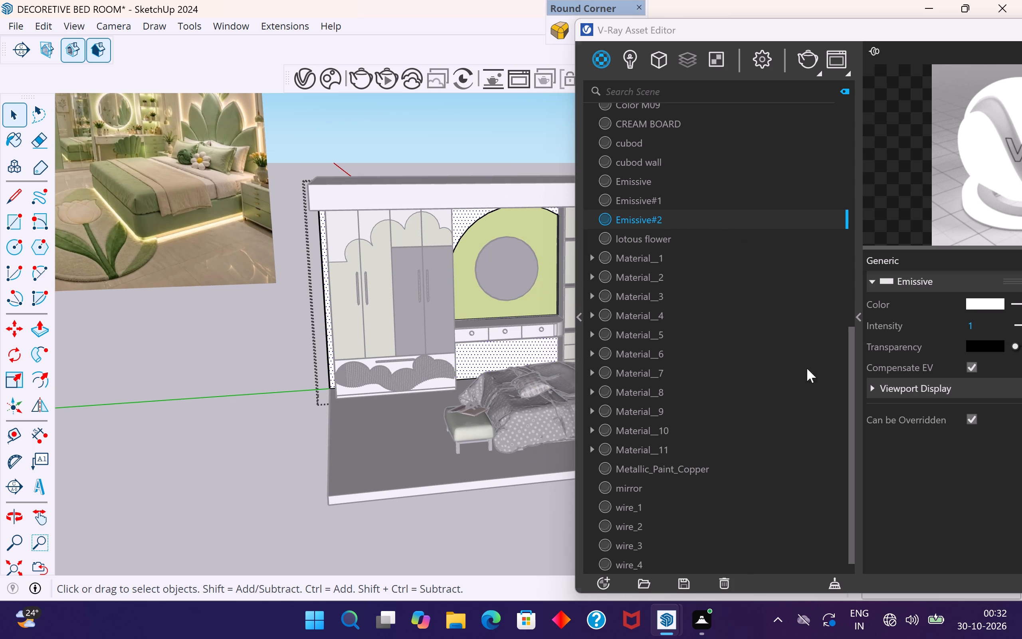
drag(865, 36, 798, 19)
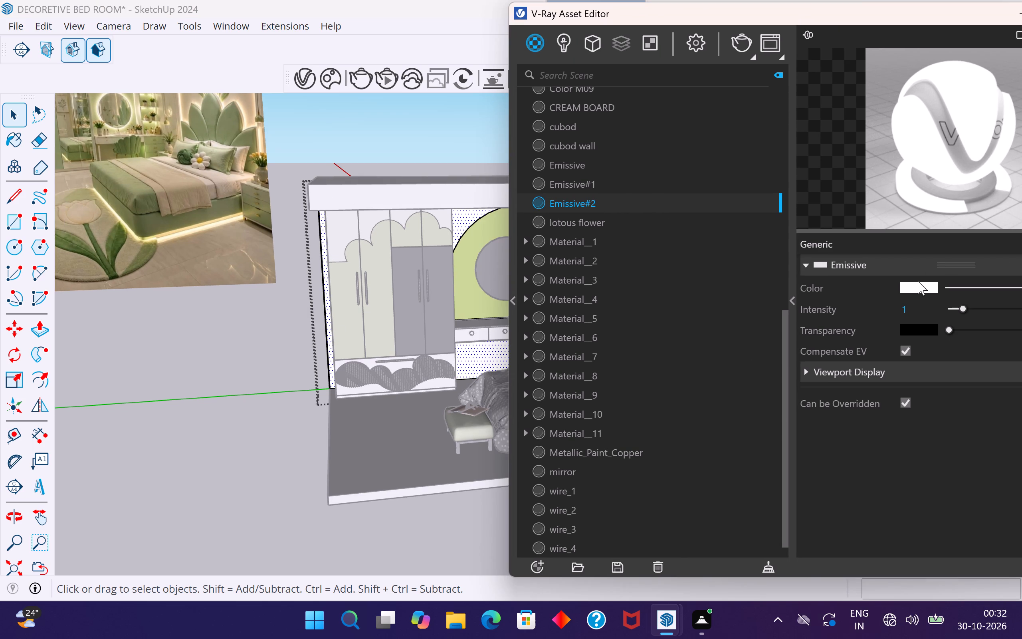
click(909, 286)
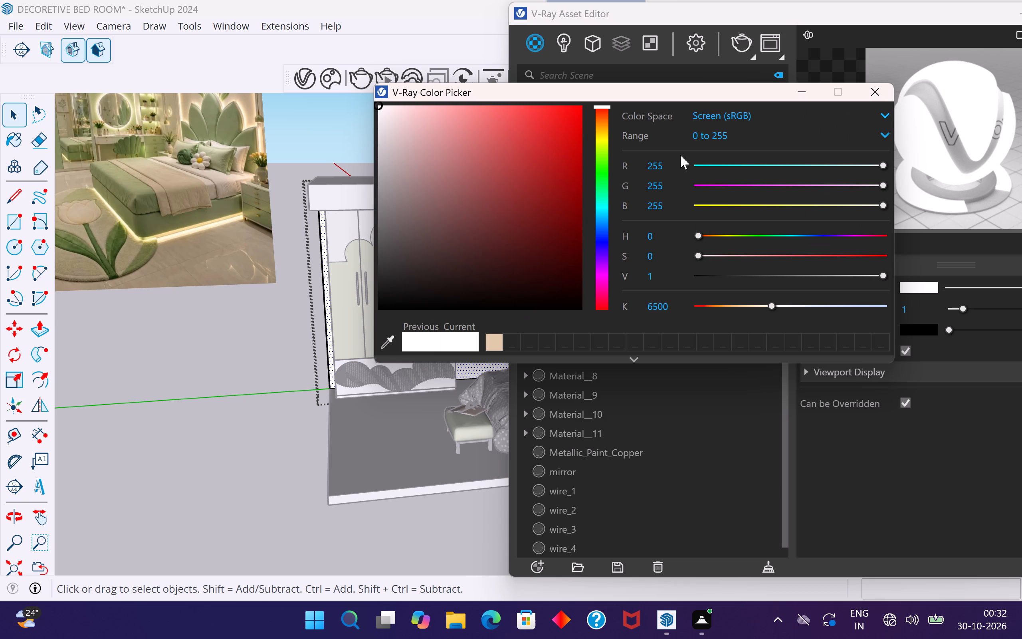
click(674, 166)
text(177)
key(BackSpace)
key(BackSpace)
key(BackSpace)
key(BackSpace)
key(BackSpace)
key(BackSpace)
key(BackSpace)
key(BackSpace)
key(BackSpace)
key(BackSpace)
key(BackSpace)
key(BackSpace)
text(177)
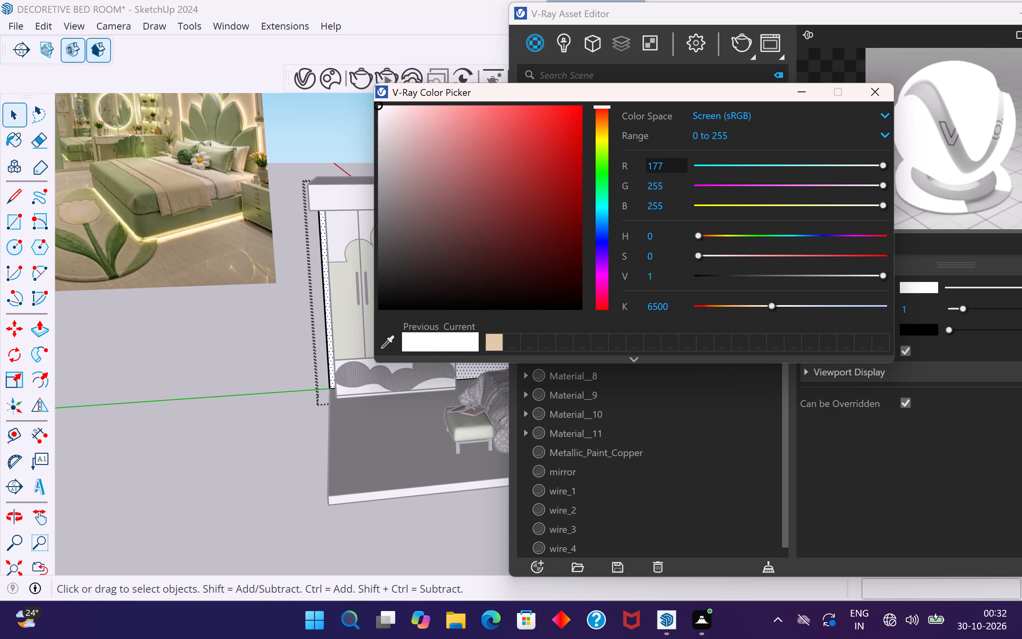
click(671, 183)
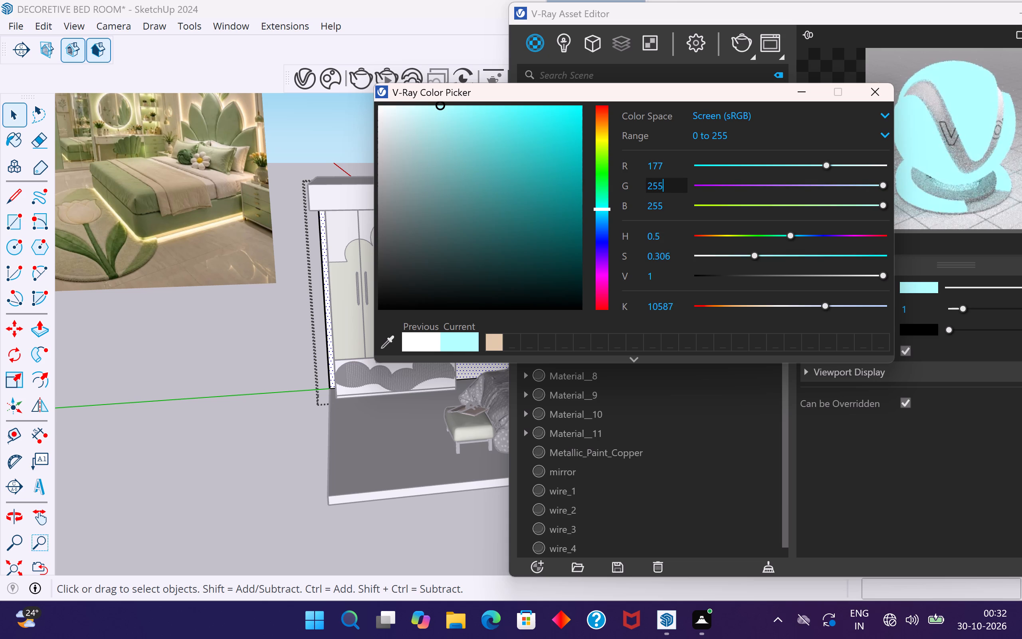
key(1)
text(58)
key(Return)
click(675, 213)
click(673, 209)
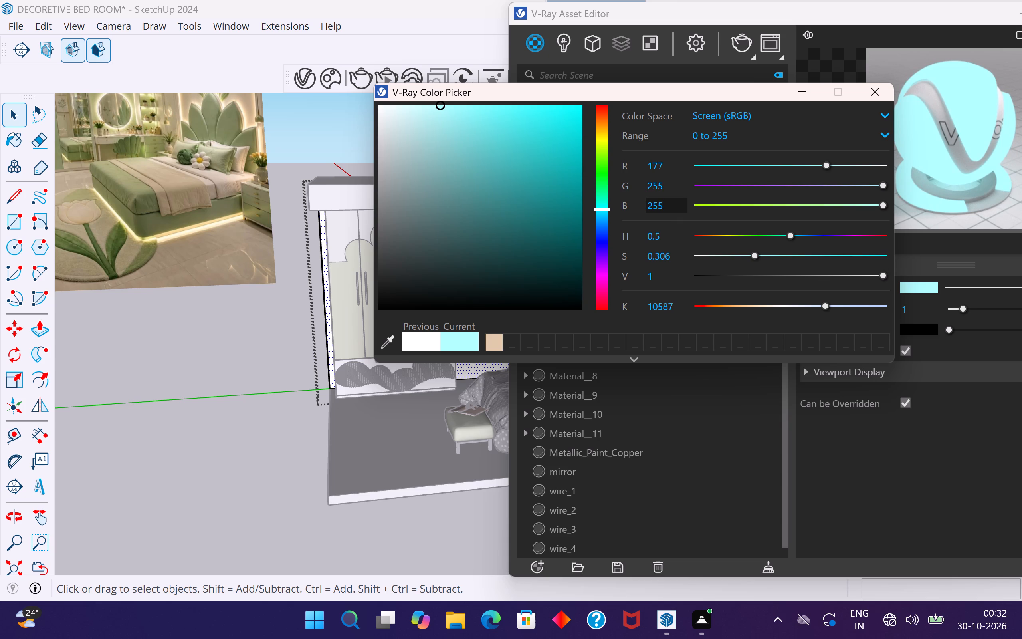
key(1)
key(BackSpace)
key(BackSpace)
key(BackSpace)
key(BackSpace)
key(BackSpace)
key(BackSpace)
key(BackSpace)
key(BackSpace)
key(BackSpace)
key(BackSpace)
key(BackSpace)
text(125)
key(Return)
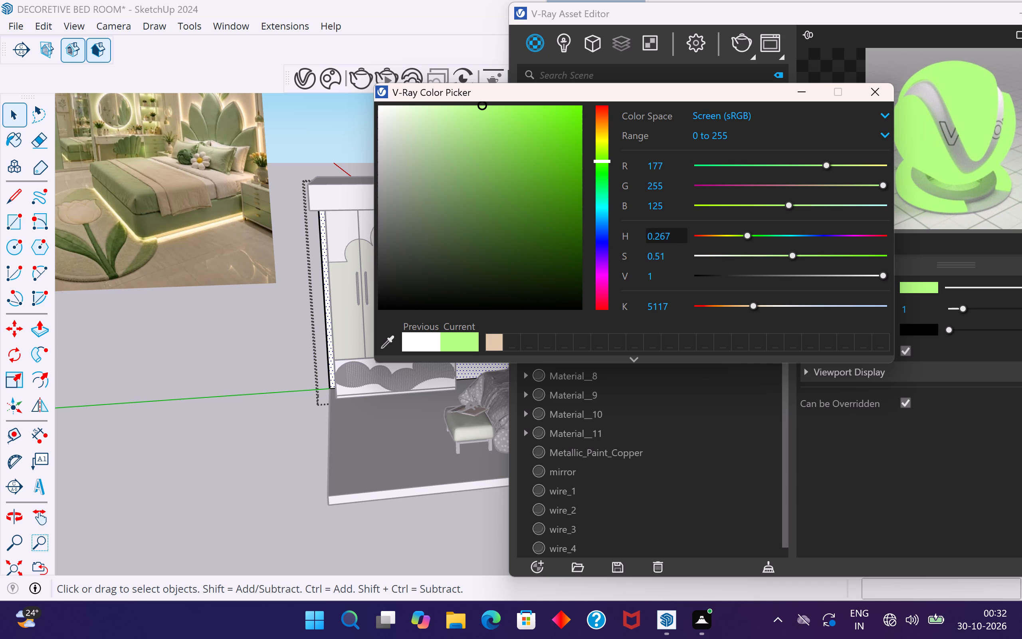
click(669, 185)
key(BackSpace)
key(BackSpace)
key(BackSpace)
text(158)
key(Return)
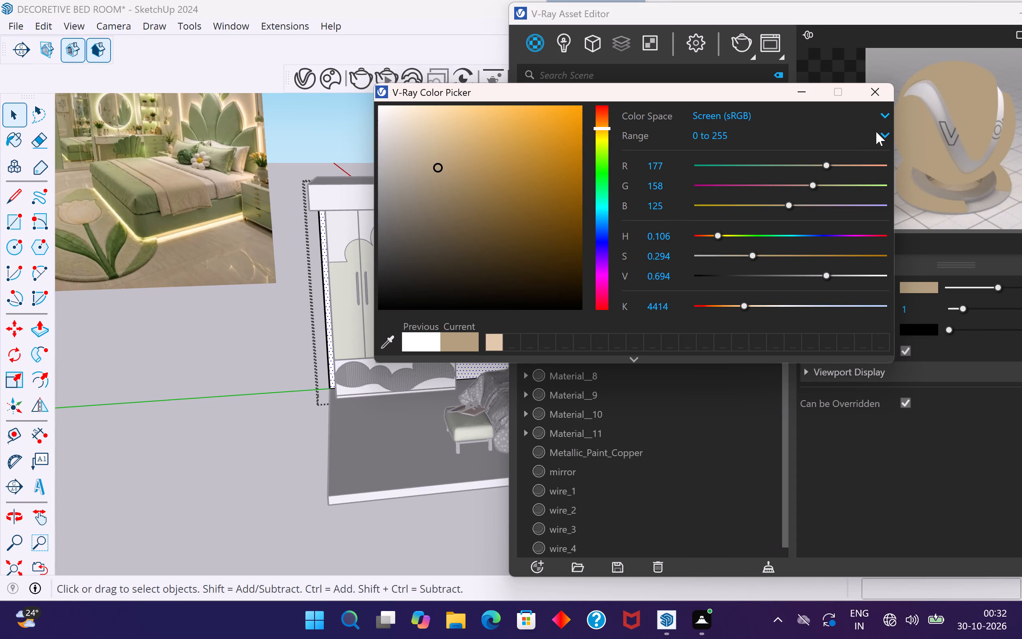
click(878, 97)
Brighten the beige Emissive#2 colour slightly, apply the material to the selected wall face, and close the asset editor.
drag(885, 18, 635, 26)
drag(750, 295, 772, 297)
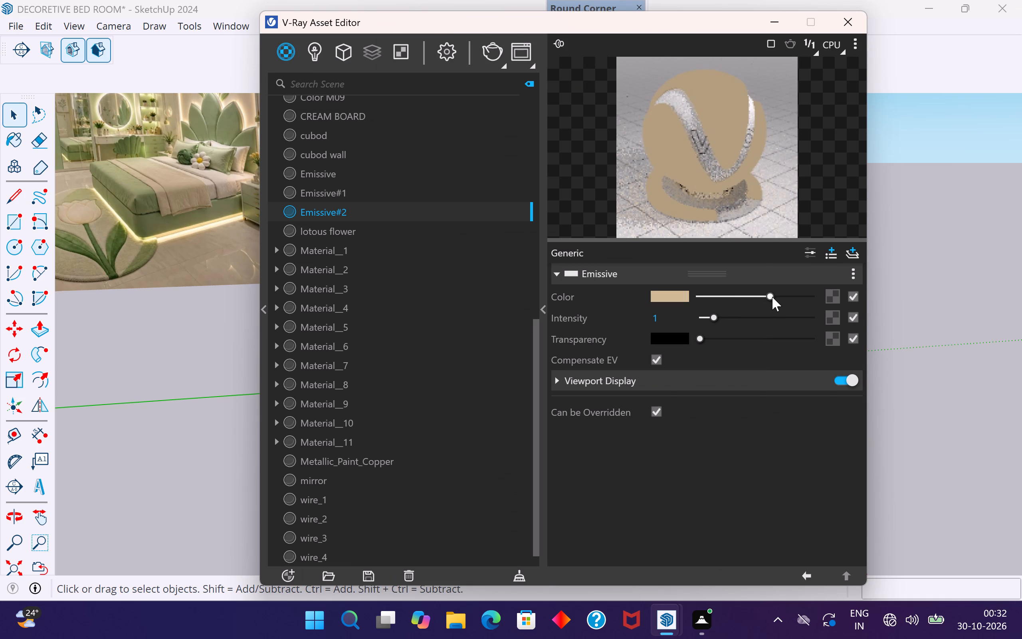
drag(772, 297, 778, 298)
right_click(420, 214)
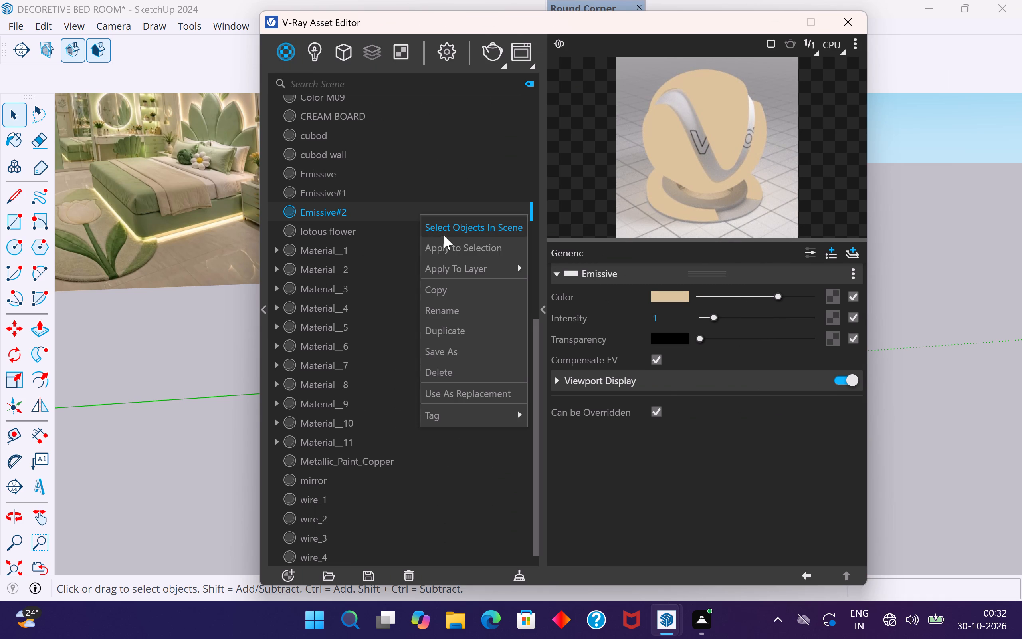
click(458, 246)
click(205, 323)
drag(630, 23, 762, 181)
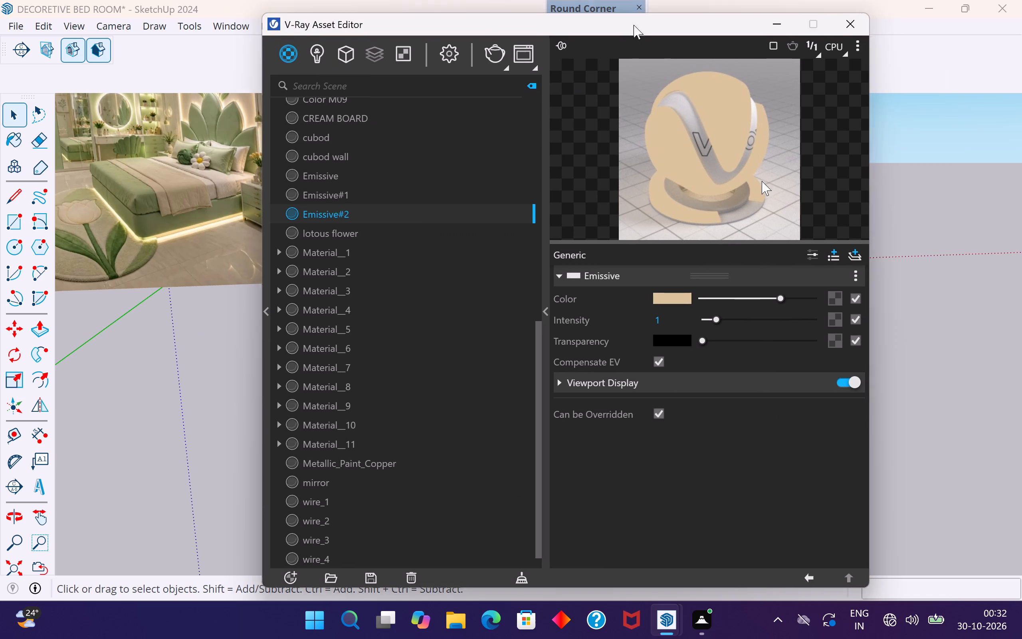
drag(762, 181, 843, 411)
middle_drag(425, 260, 404, 218)
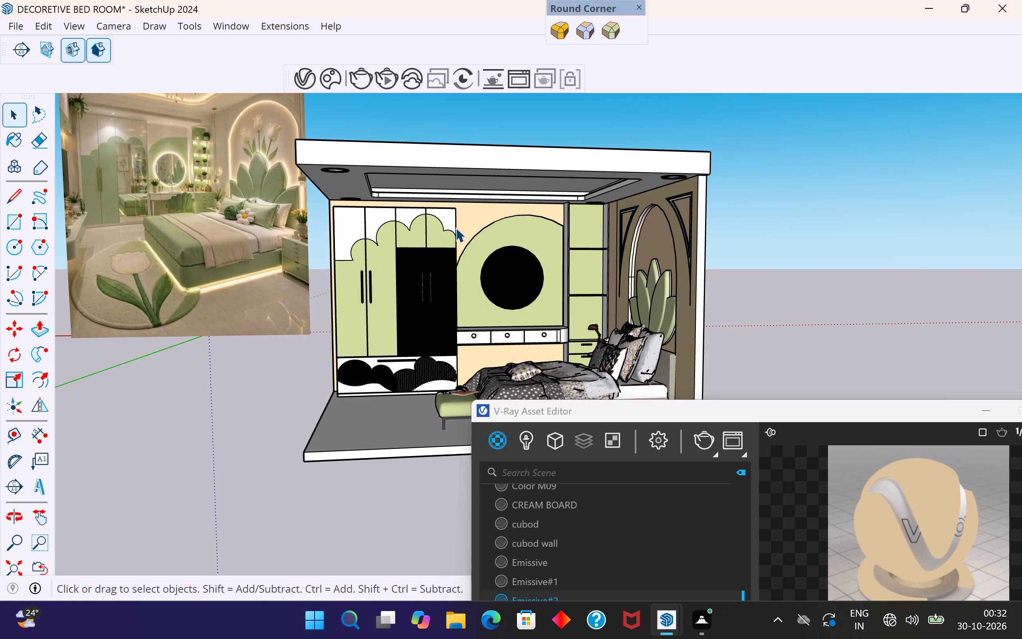
drag(815, 411, 533, 272)
click(783, 276)
Examine the recoloured bedroom walls, ceiling and floor from the open corner and from below against the reference image.
scroll(779, 316, down, 4)
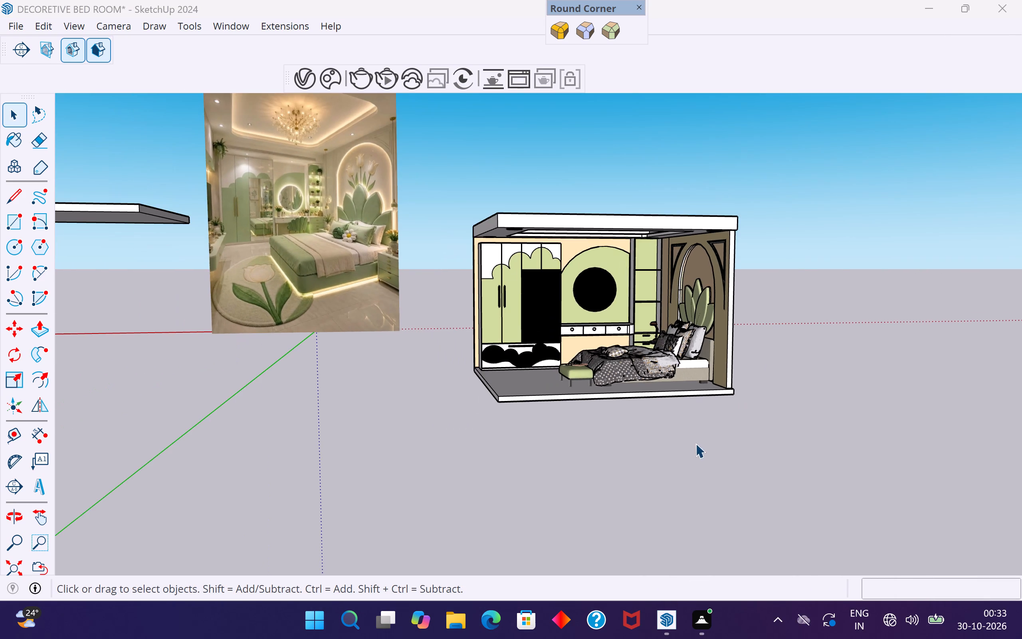
middle_drag(766, 459, 933, 488)
scroll(610, 291, up, 3)
middle_drag(607, 252, 570, 201)
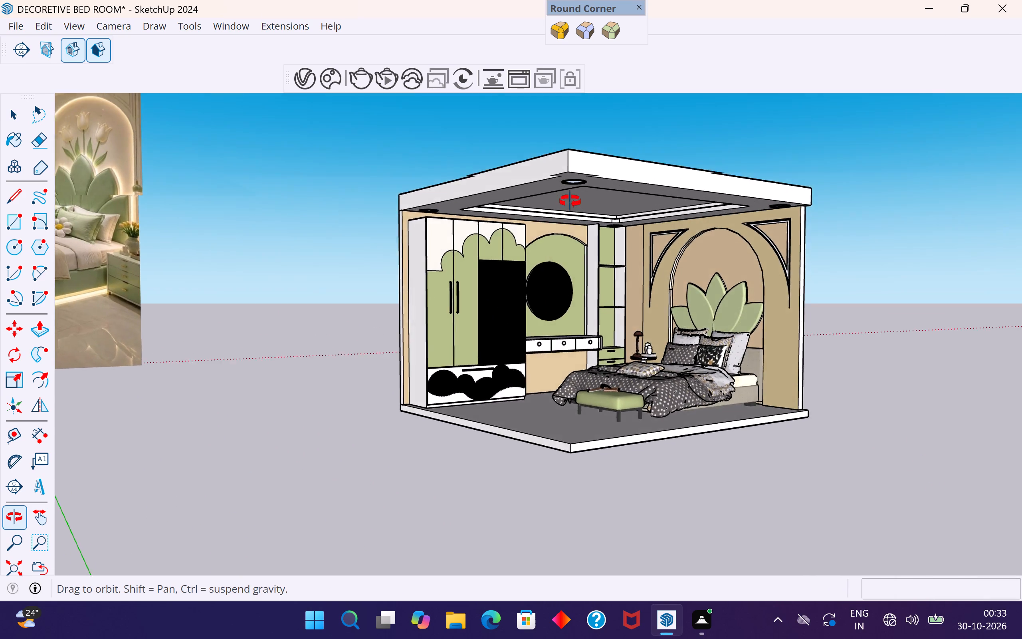
middle_drag(570, 201, 573, 131)
scroll(699, 252, down, 8)
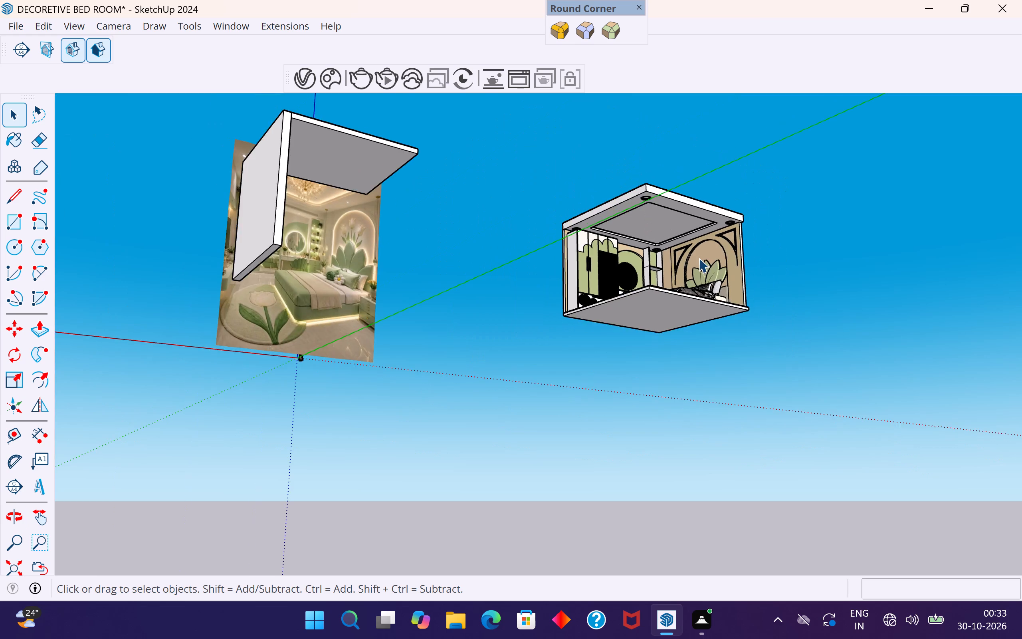
middle_drag(691, 256, 508, 234)
scroll(478, 238, up, 3)
scroll(453, 228, down, 2)
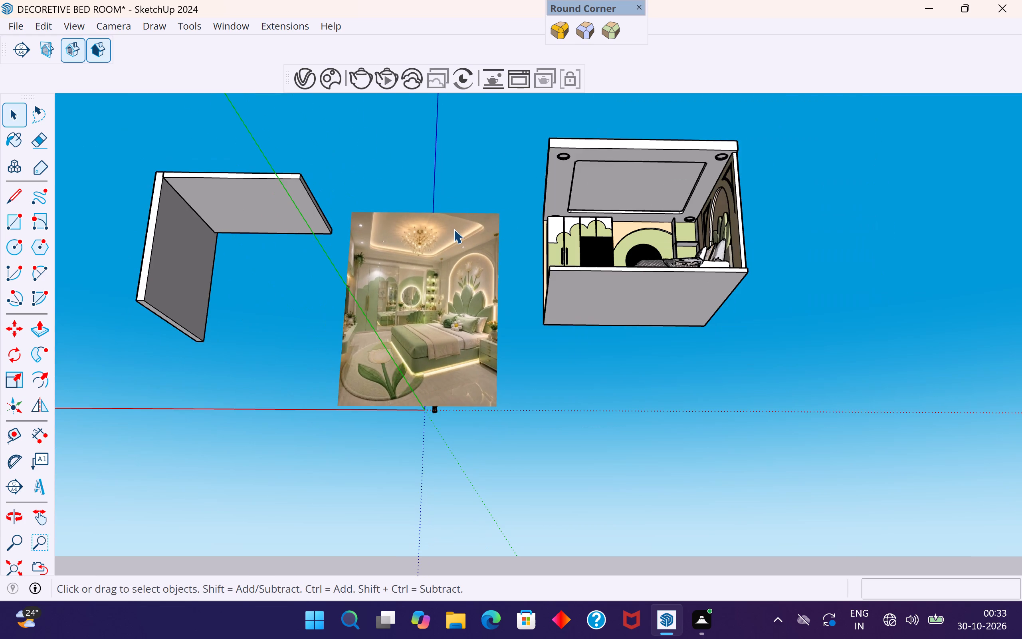
middle_drag(454, 229, 446, 246)
middle_drag(443, 238, 436, 202)
scroll(411, 252, up, 4)
scroll(452, 284, down, 3)
middle_drag(641, 280, 819, 312)
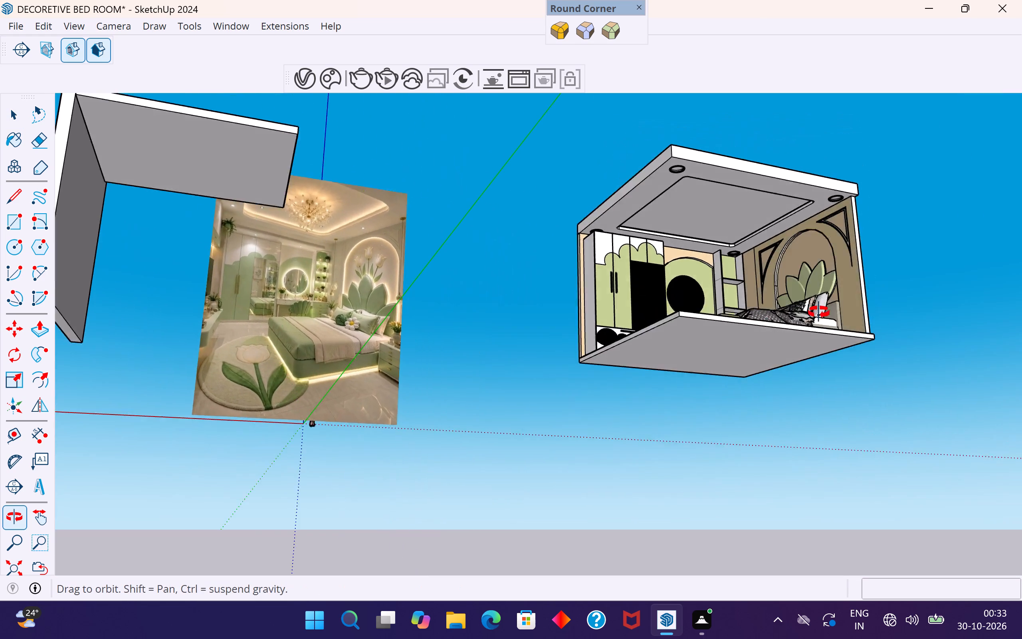
middle_drag(819, 312, 873, 330)
scroll(578, 225, up, 3)
middle_drag(596, 238, 659, 282)
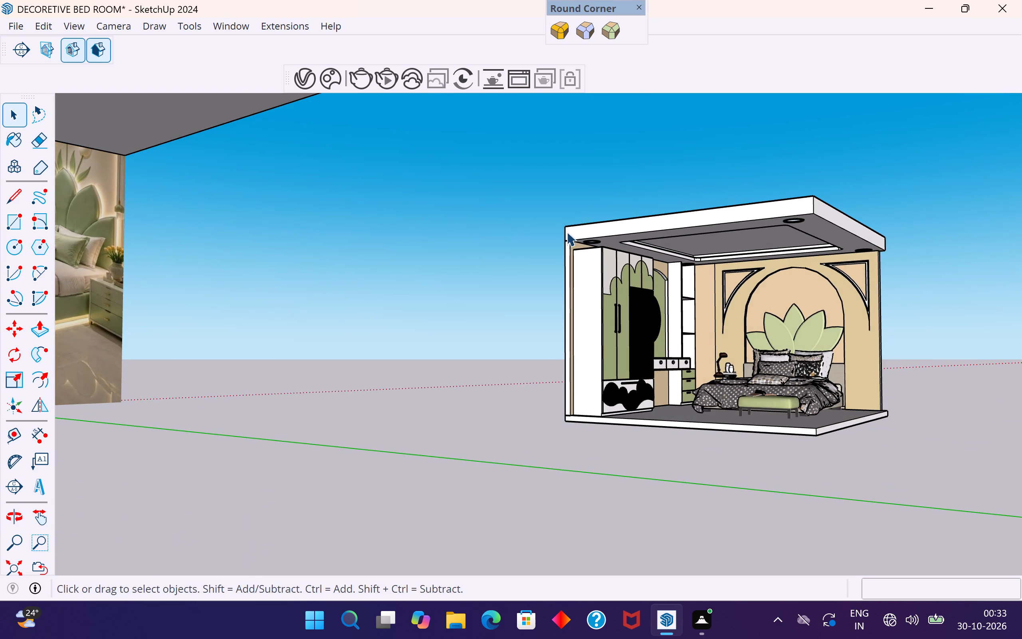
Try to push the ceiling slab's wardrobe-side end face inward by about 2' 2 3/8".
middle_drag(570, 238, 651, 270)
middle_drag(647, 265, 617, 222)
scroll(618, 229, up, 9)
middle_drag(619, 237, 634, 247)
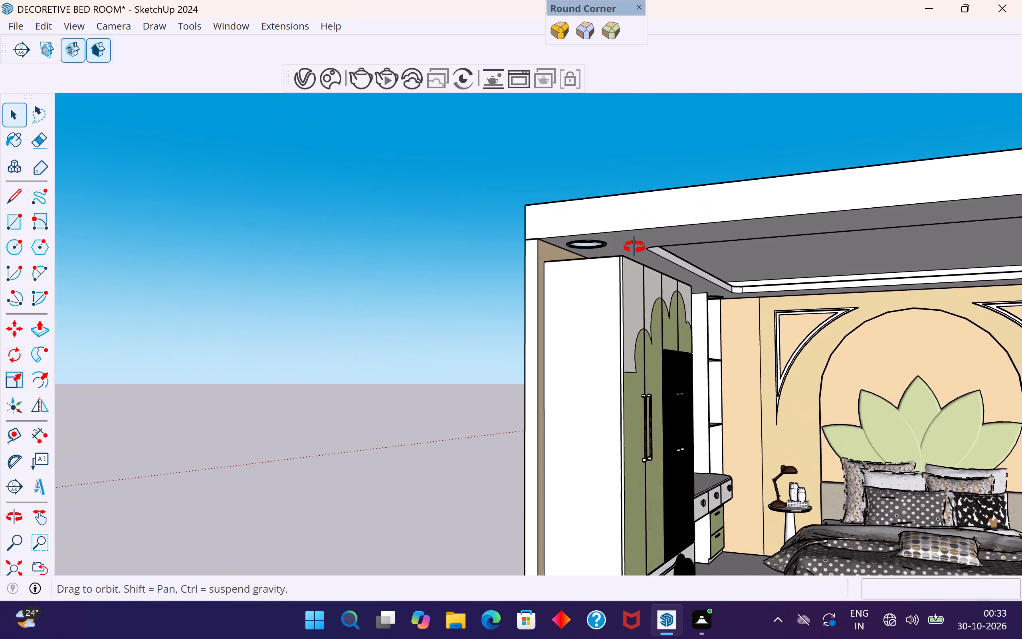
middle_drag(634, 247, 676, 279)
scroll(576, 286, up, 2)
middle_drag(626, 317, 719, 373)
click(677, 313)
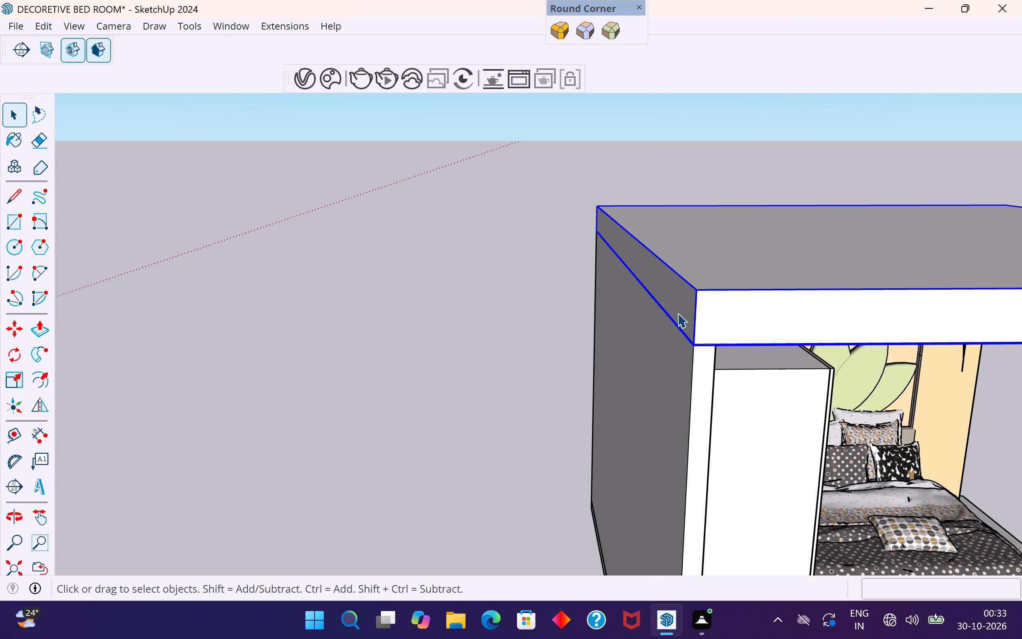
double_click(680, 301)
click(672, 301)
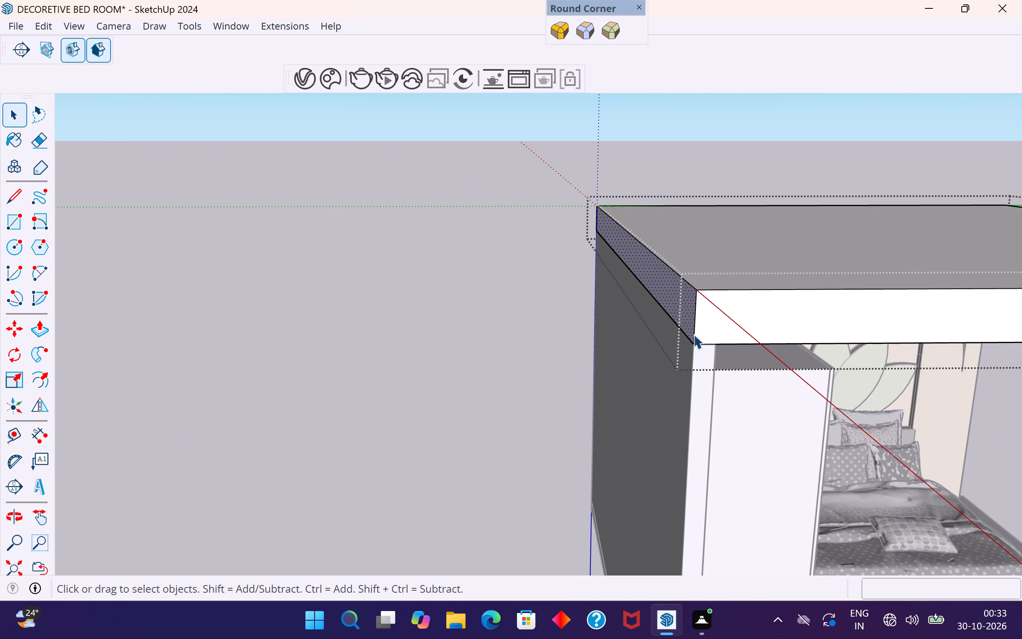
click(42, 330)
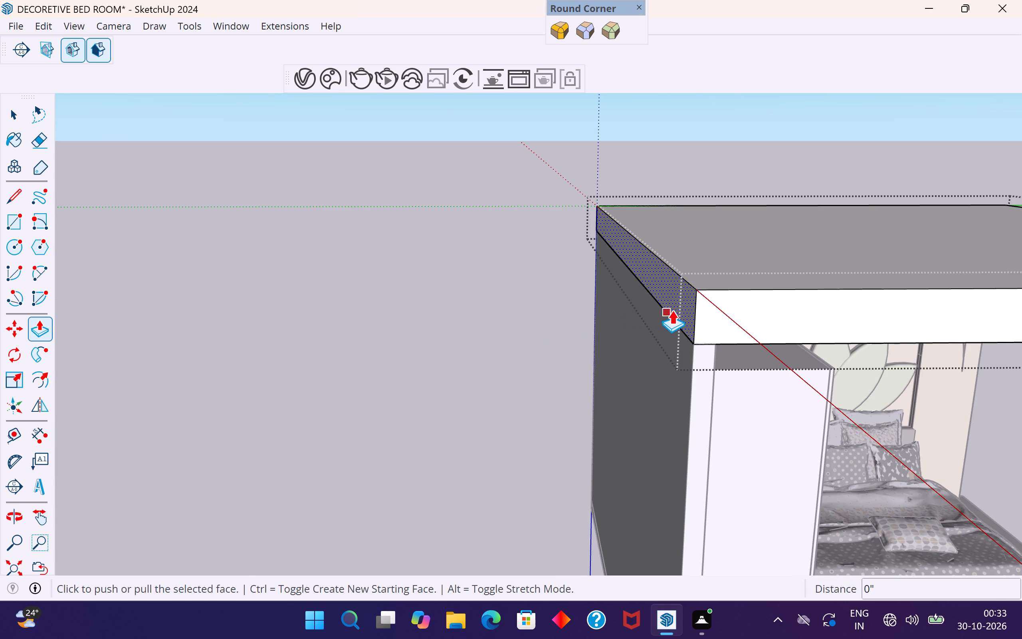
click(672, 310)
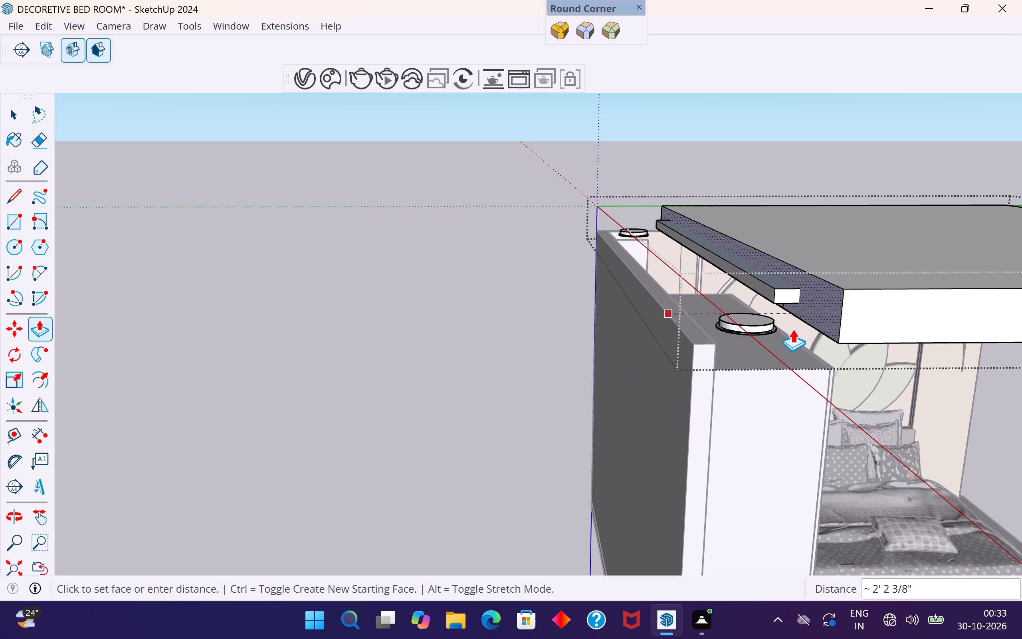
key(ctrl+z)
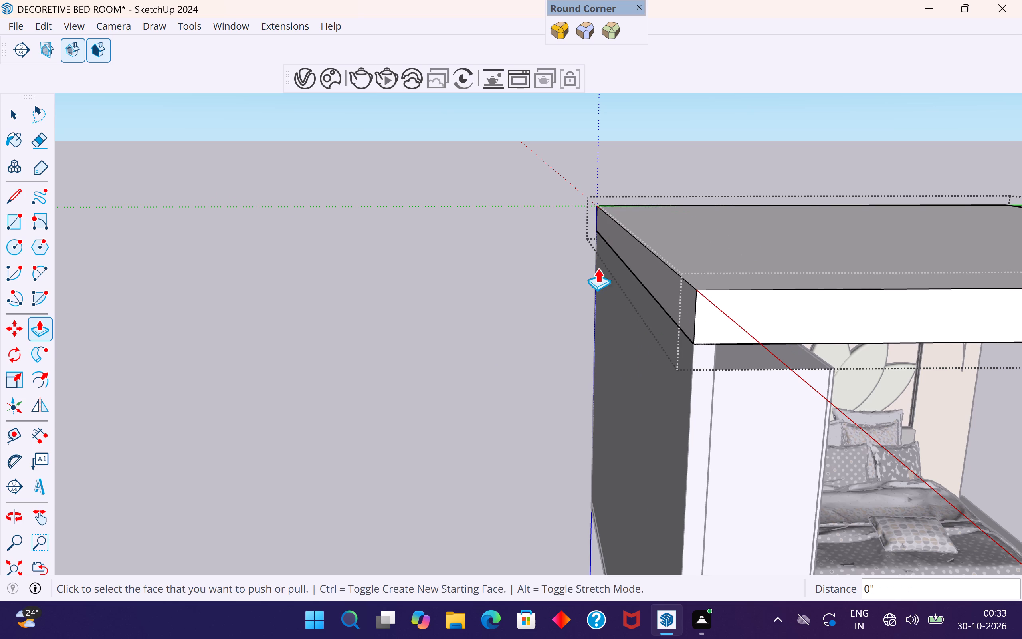
Move the whole ceiling slab 2' 3" away from the wardrobe's back wall, towards the open side of the room.
click(18, 122)
click(228, 208)
scroll(285, 244, down, 4)
middle_drag(521, 259, 443, 133)
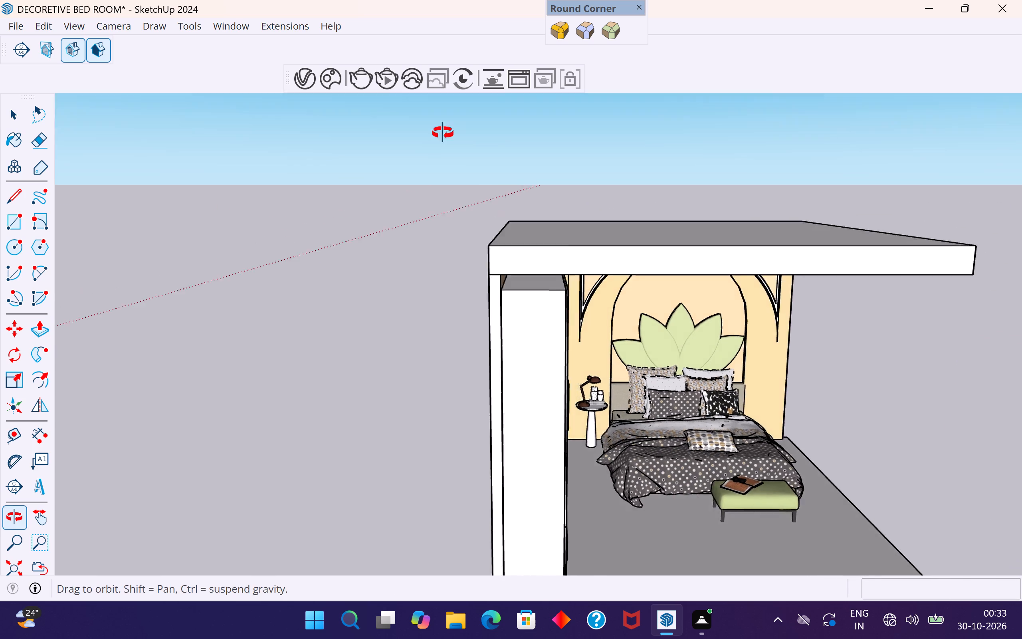
middle_drag(443, 133, 428, 112)
click(558, 185)
key(m)
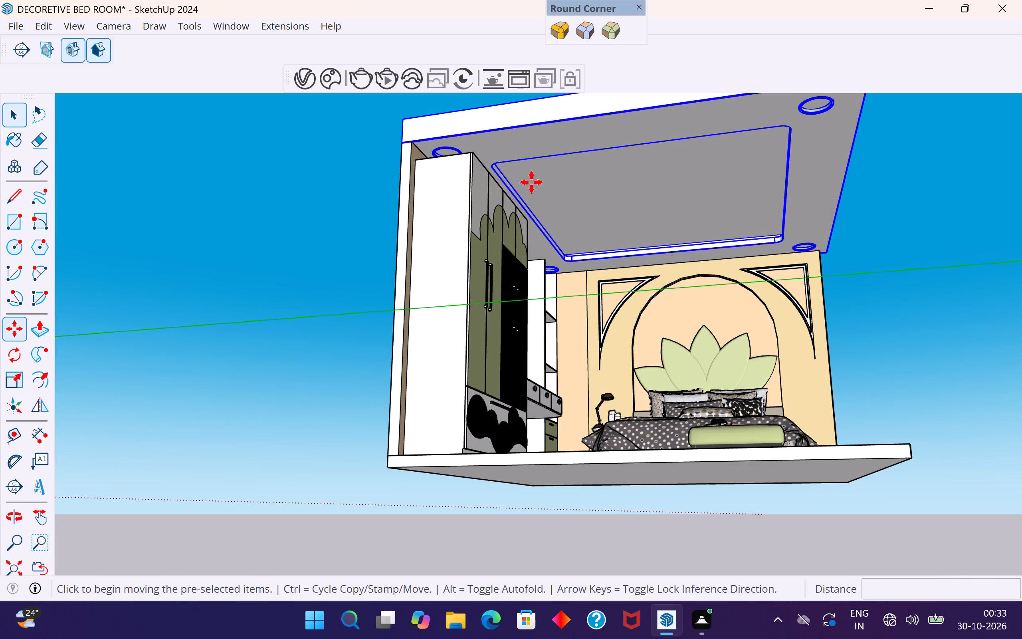
click(404, 143)
scroll(695, 165, down, 4)
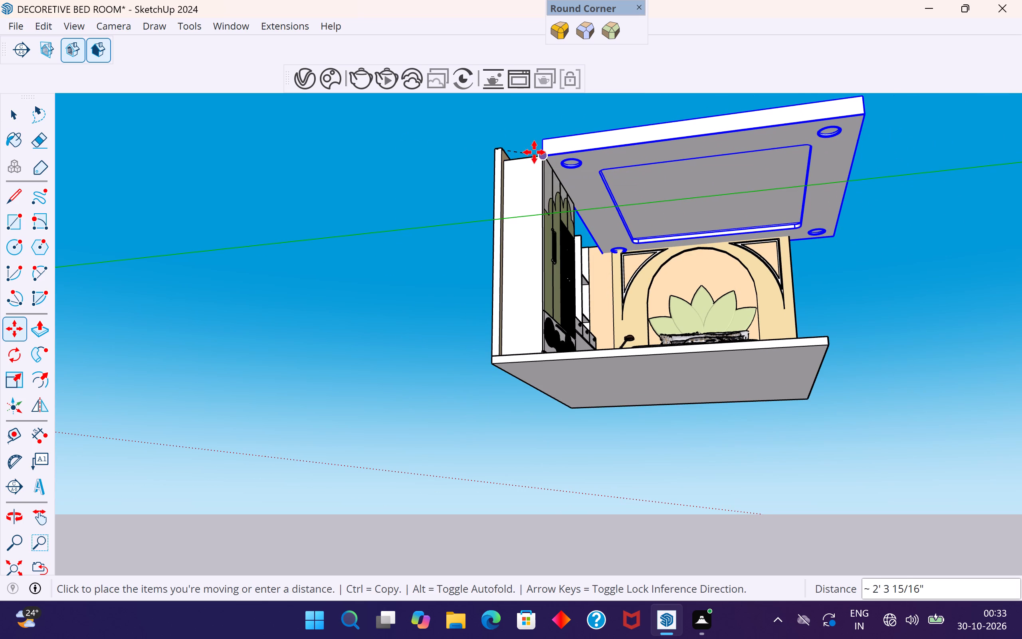
click(533, 142)
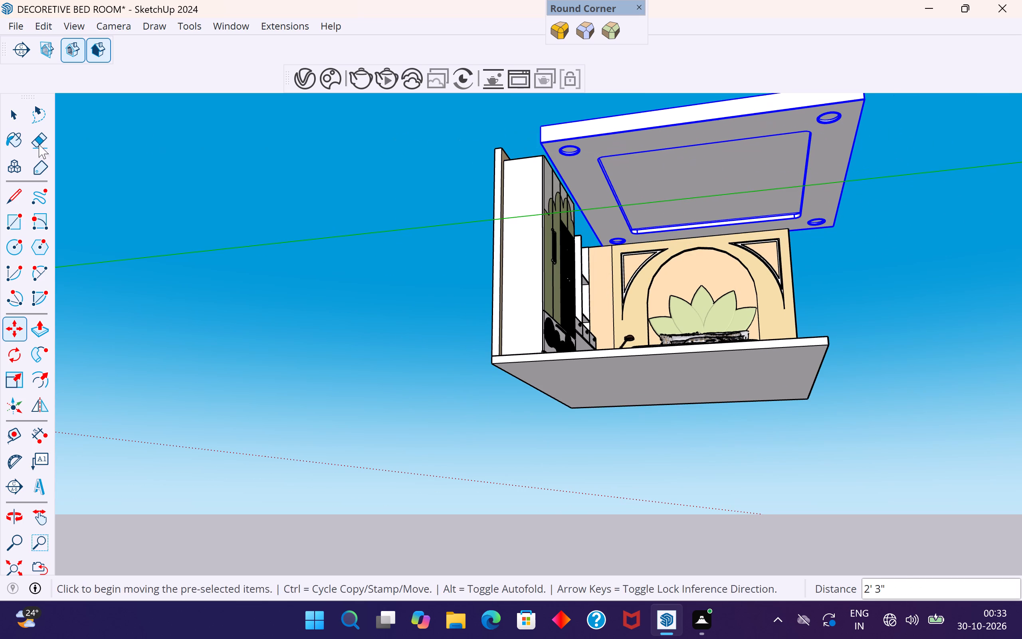
Scale the ceiling slab slightly smaller from its open-side corner next to the bed wall.
click(15, 114)
click(656, 163)
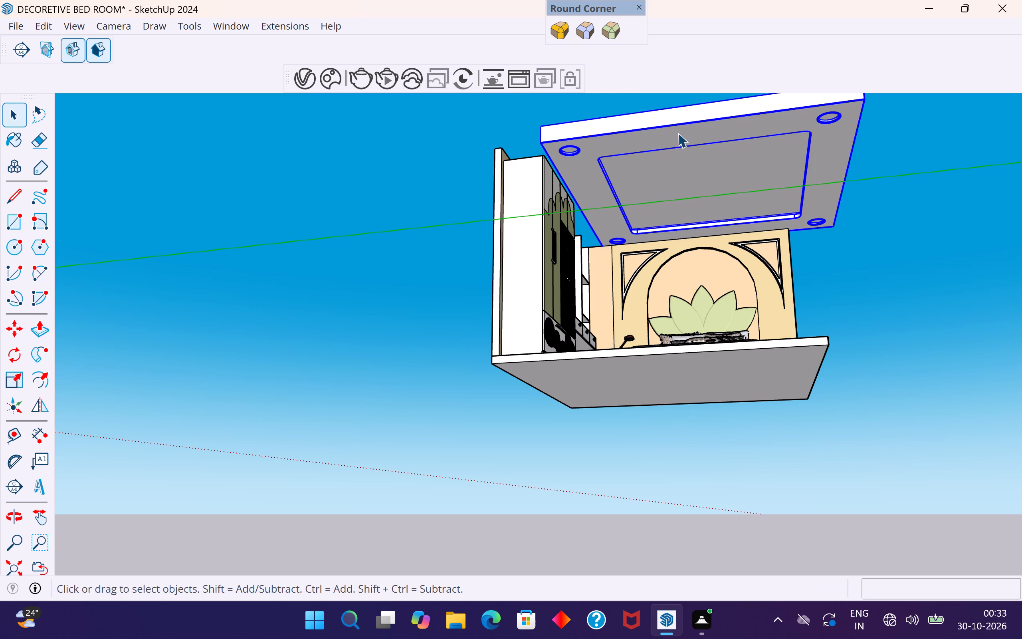
double_click(678, 133)
click(678, 133)
click(914, 245)
click(831, 180)
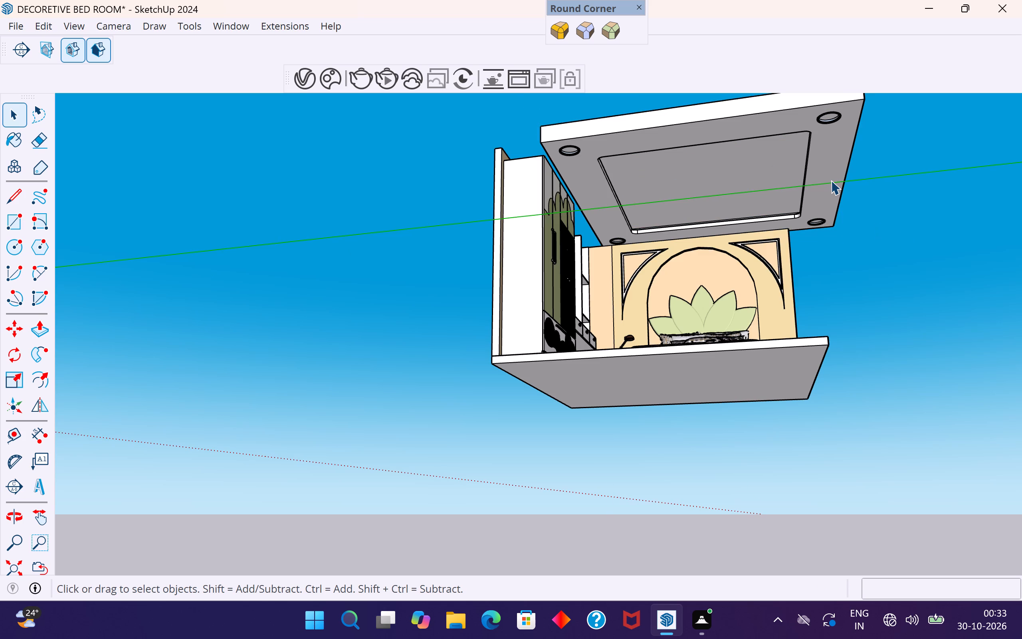
key(s)
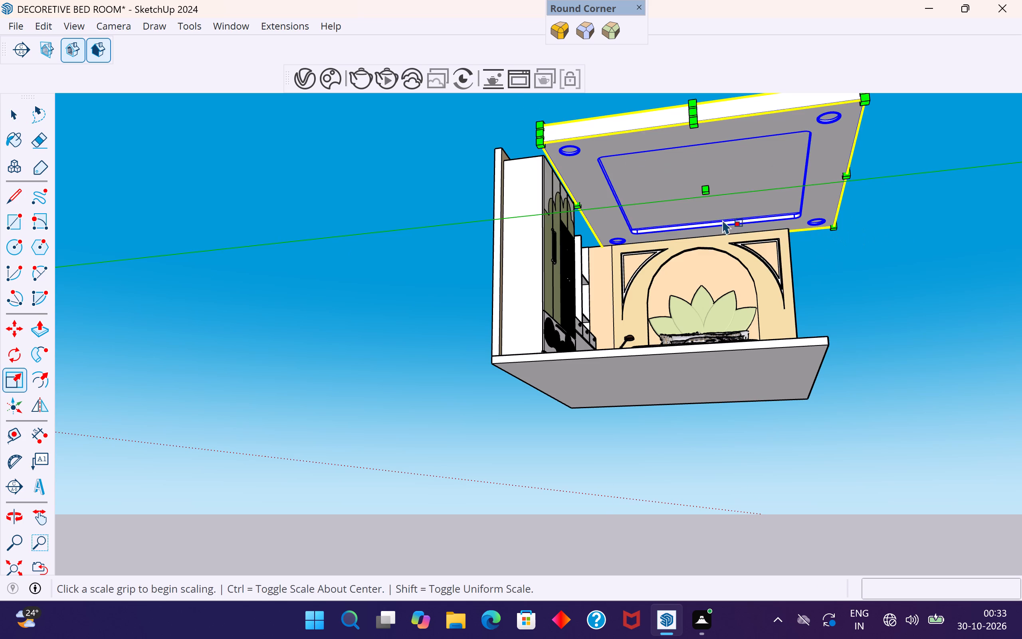
scroll(591, 363, down, 5)
middle_drag(692, 297, 290, 316)
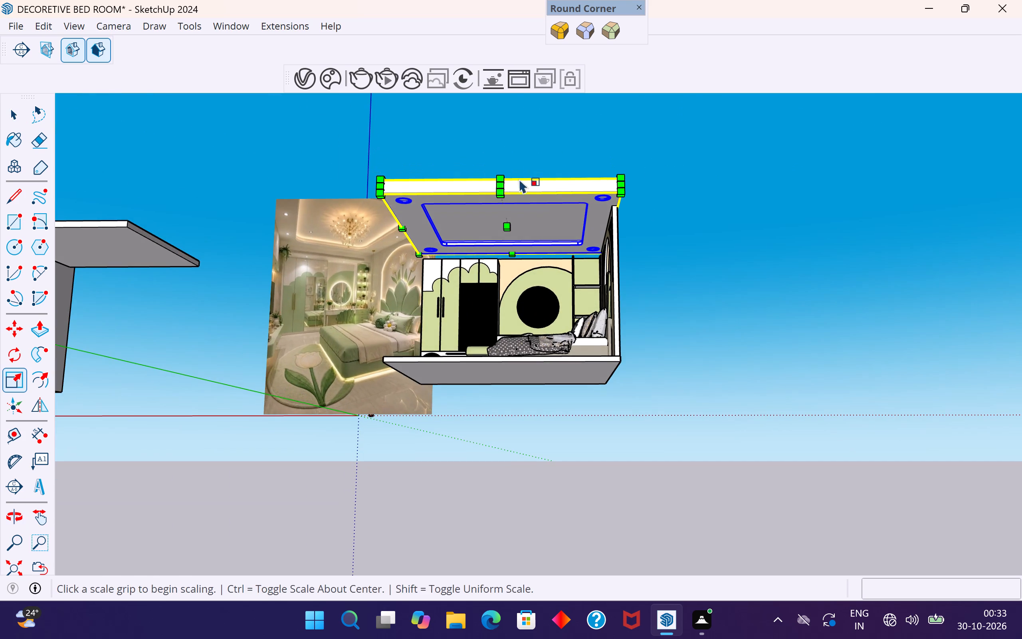
middle_drag(600, 208, 581, 244)
scroll(581, 244, up, 3)
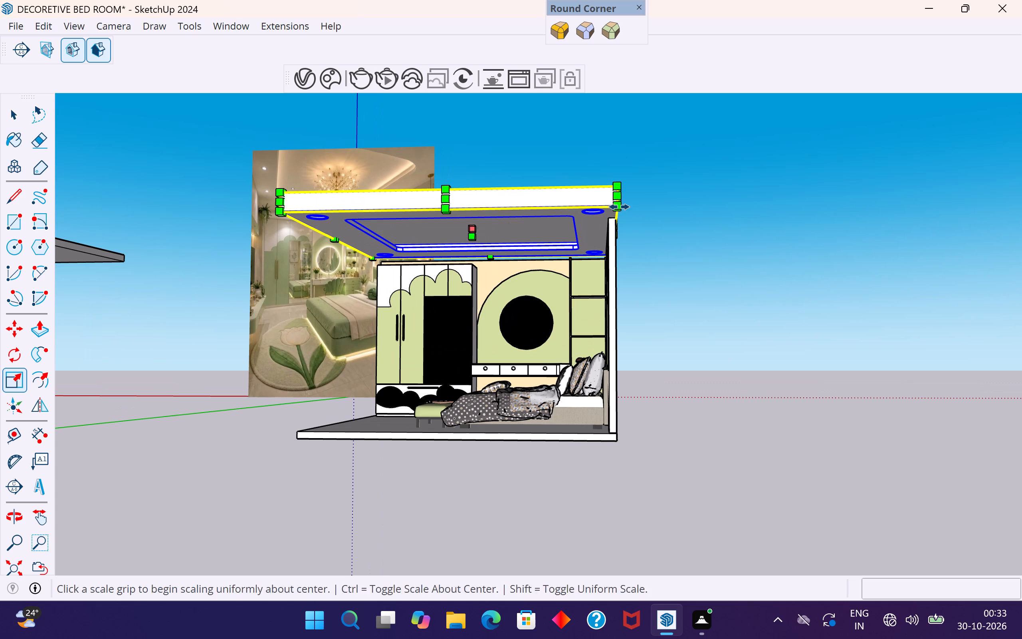
middle_drag(643, 252, 656, 329)
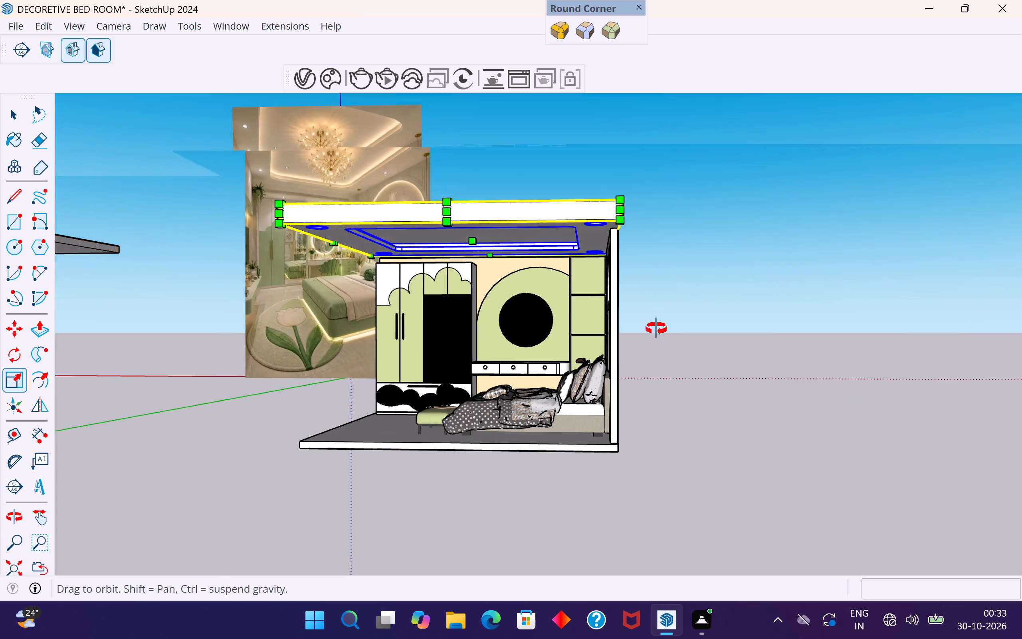
middle_drag(656, 329, 694, 476)
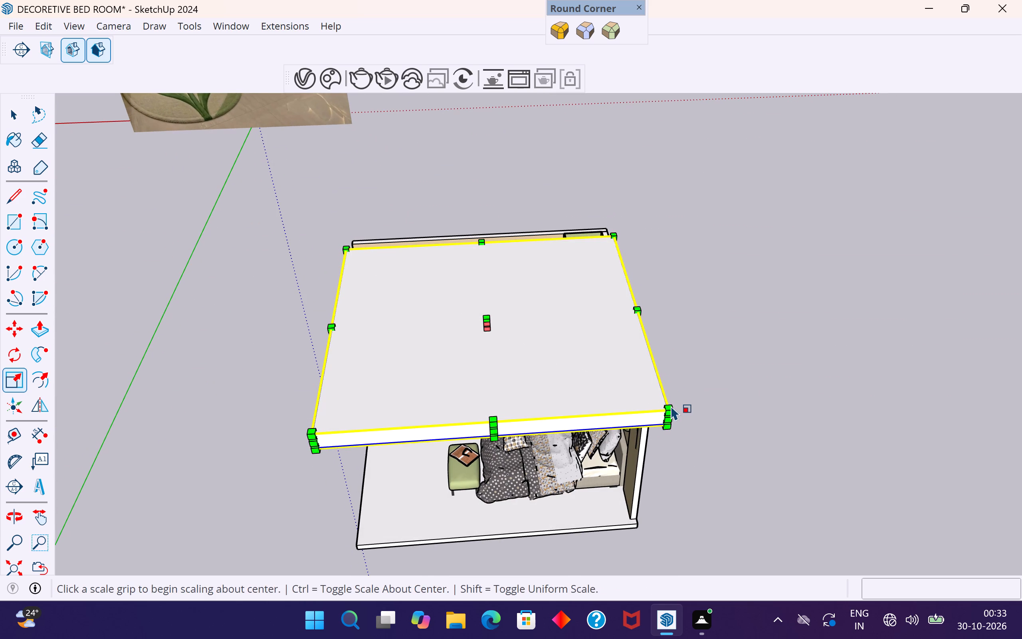
ctrl+drag(669, 410, 649, 401)
click(22, 121)
click(230, 321)
Move the ceiling slab about 4 1/8" so its vanity-side corner meets the bed wall.
middle_drag(451, 379, 553, 133)
middle_drag(556, 257, 430, 230)
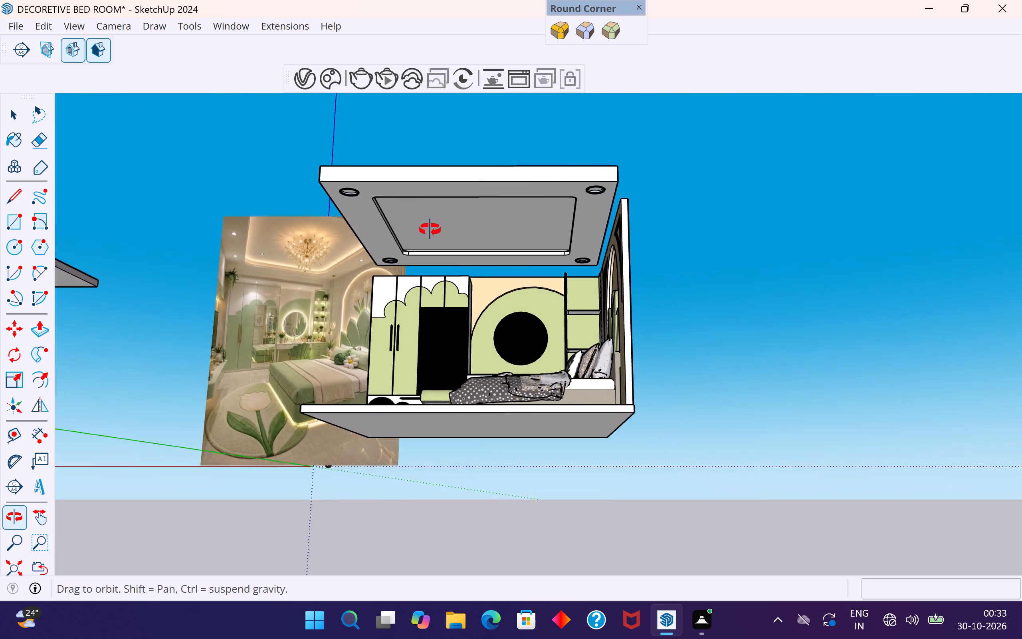
middle_drag(430, 230, 434, 230)
middle_drag(593, 238, 727, 241)
scroll(612, 252, up, 3)
middle_drag(667, 276, 618, 284)
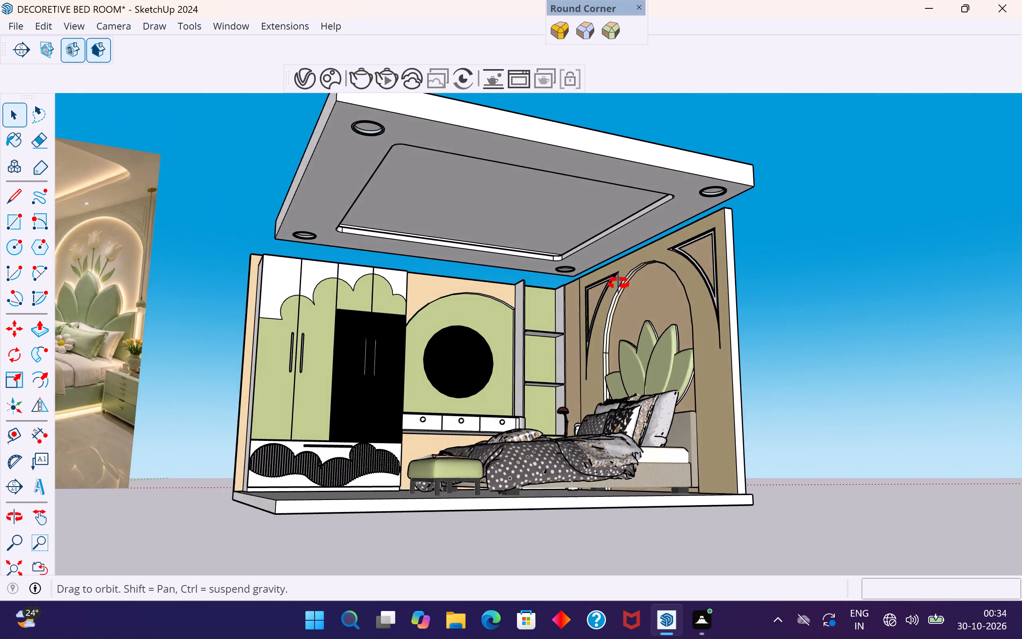
middle_drag(618, 284, 595, 257)
scroll(638, 266, up, 2)
middle_drag(669, 265, 634, 248)
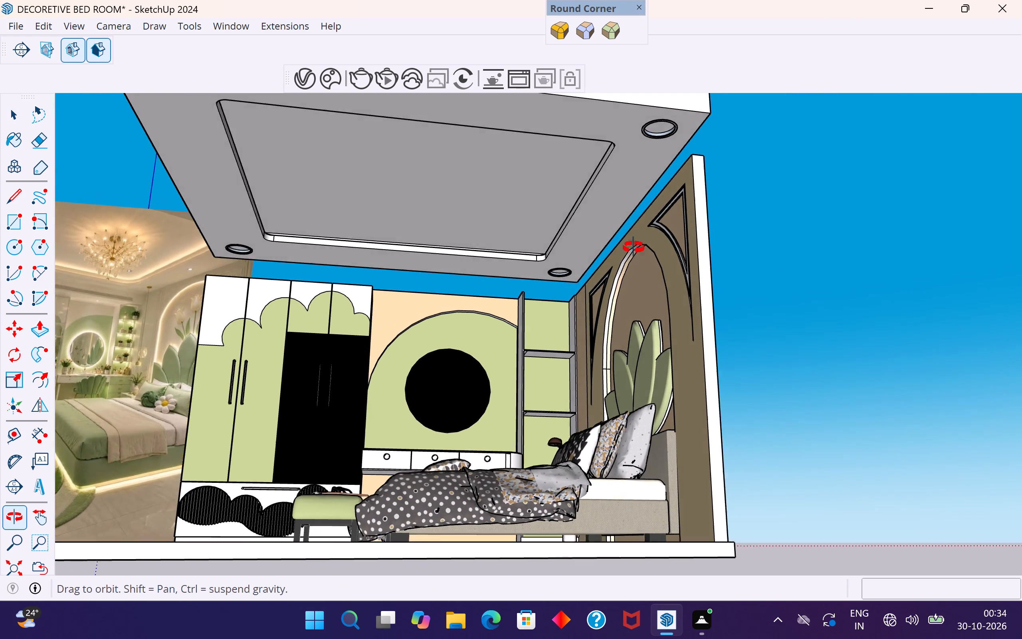
middle_drag(634, 248, 622, 238)
scroll(582, 252, up, 2)
click(603, 242)
middle_drag(594, 287, 602, 294)
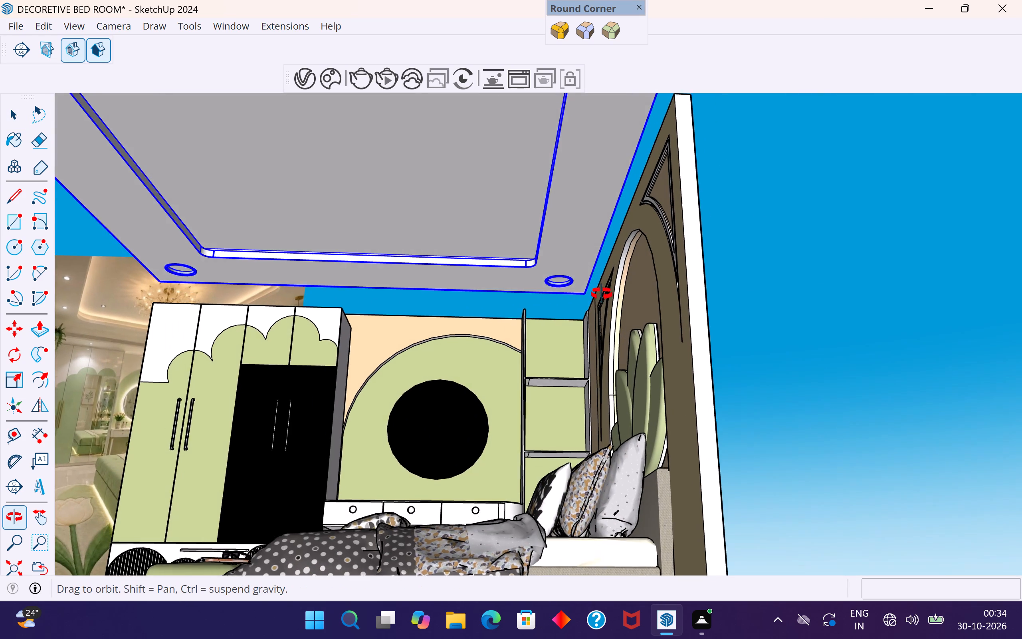
middle_drag(602, 294, 854, 277)
scroll(609, 300, up, 1)
scroll(559, 296, up, 2)
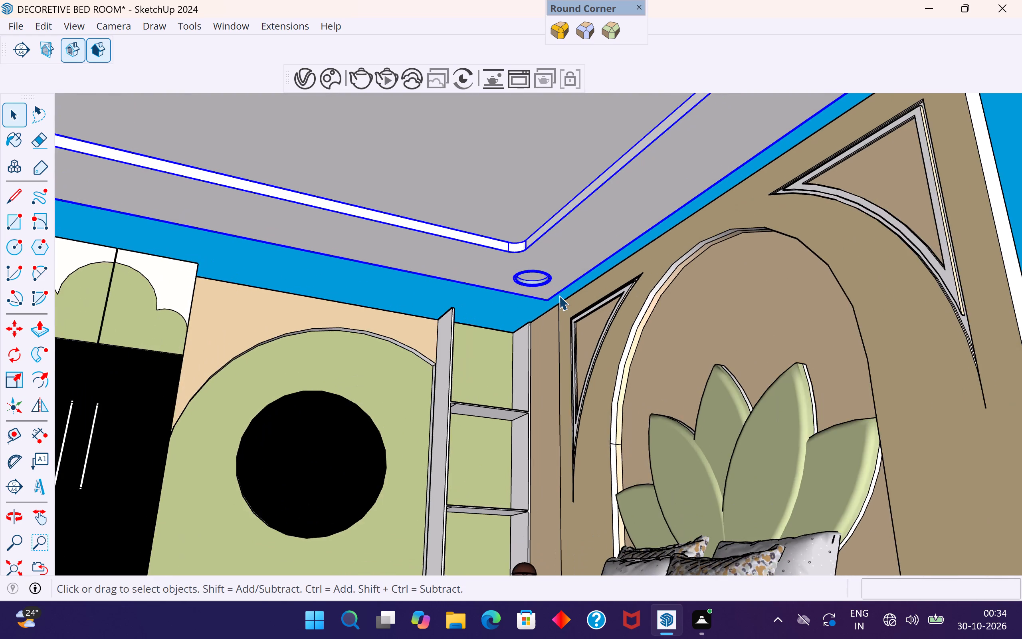
scroll(544, 294, up, 3)
key(m)
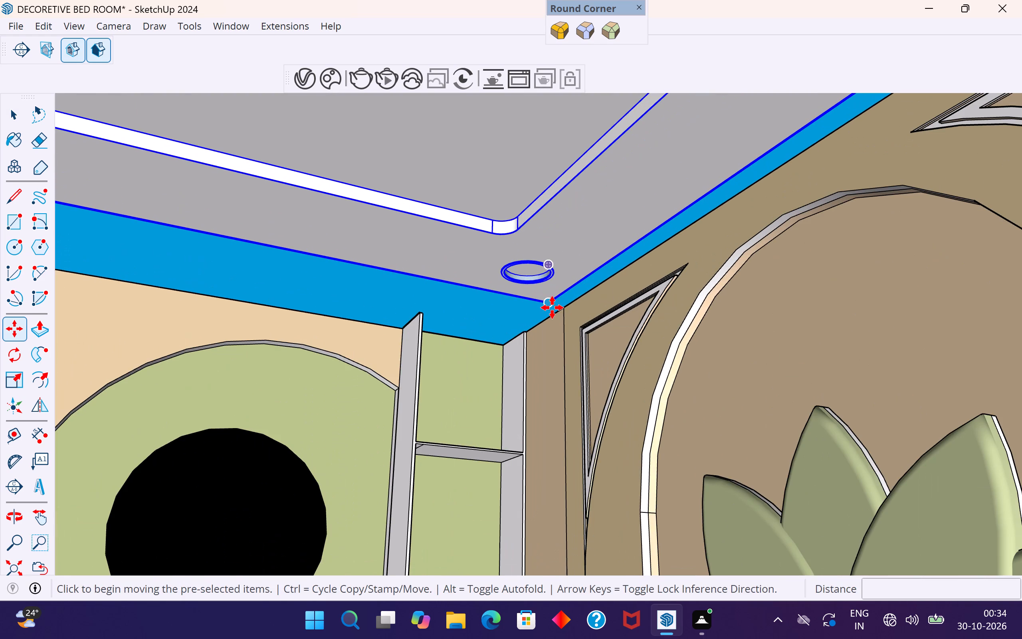
click(552, 308)
click(564, 305)
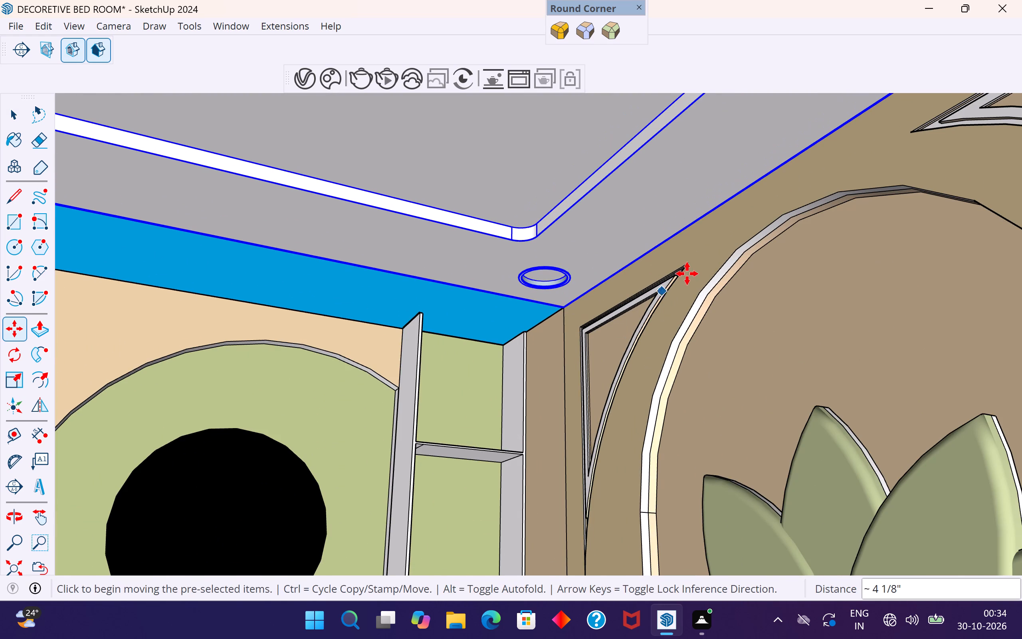
Move the ceiling slab along the bed wall about 9 1/8" towards the wardrobe.
scroll(688, 273, down, 14)
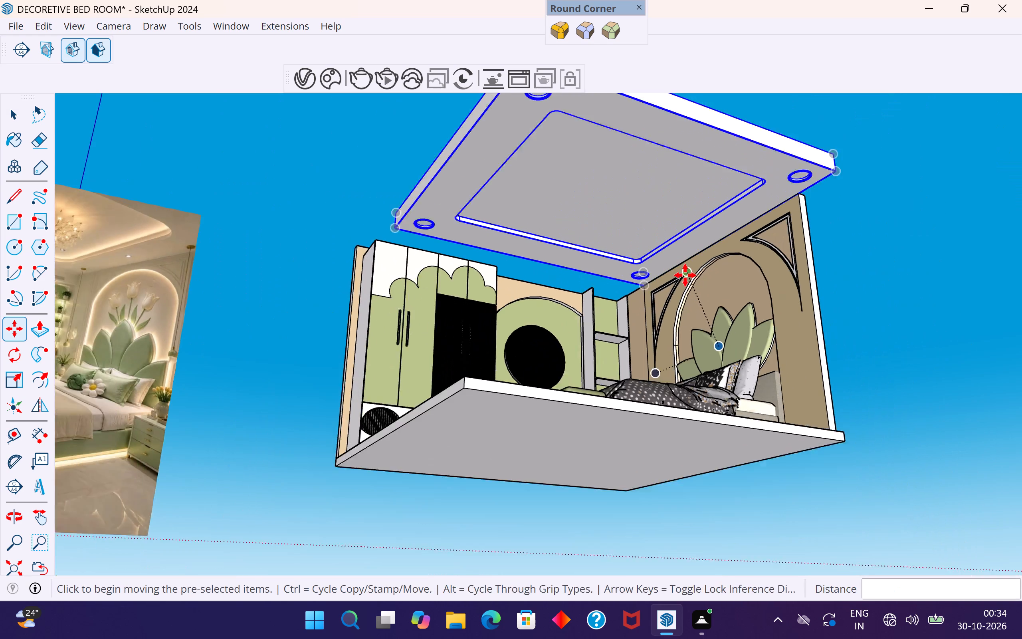
middle_drag(643, 308, 835, 351)
scroll(586, 295, up, 5)
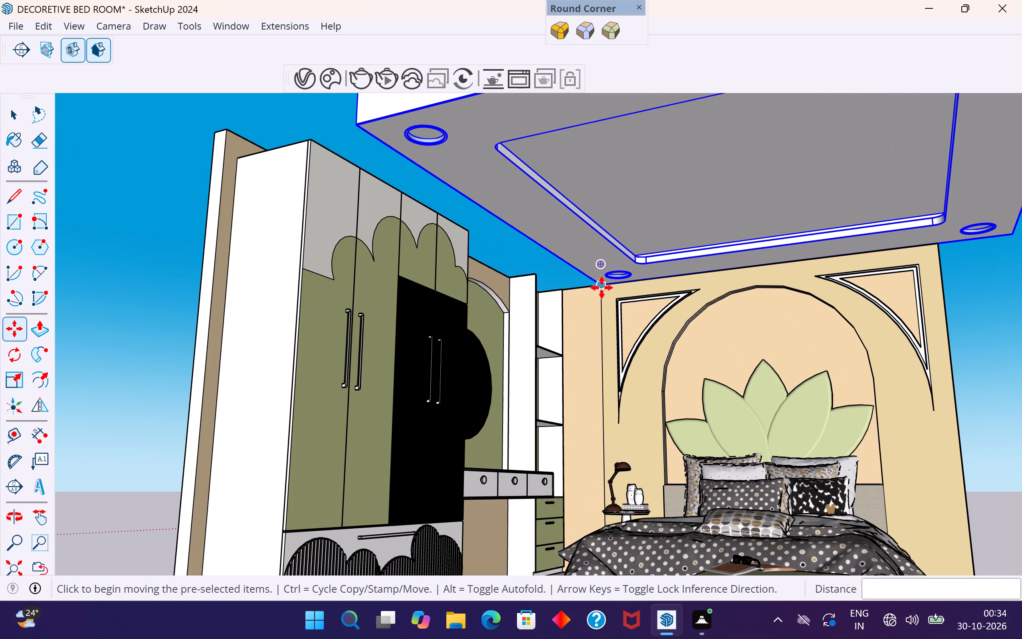
click(600, 286)
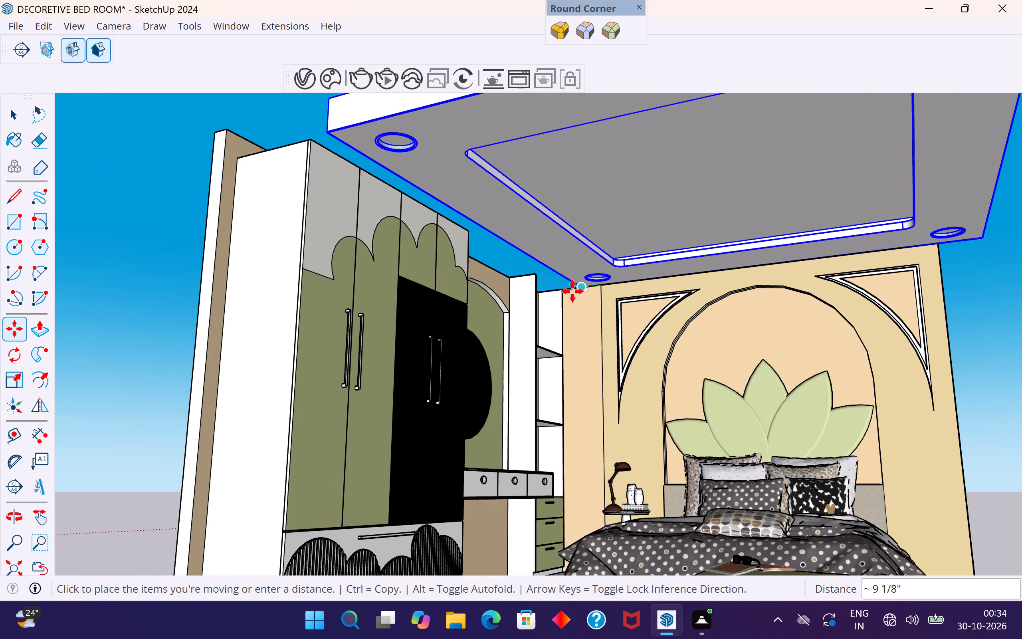
click(572, 291)
click(327, 138)
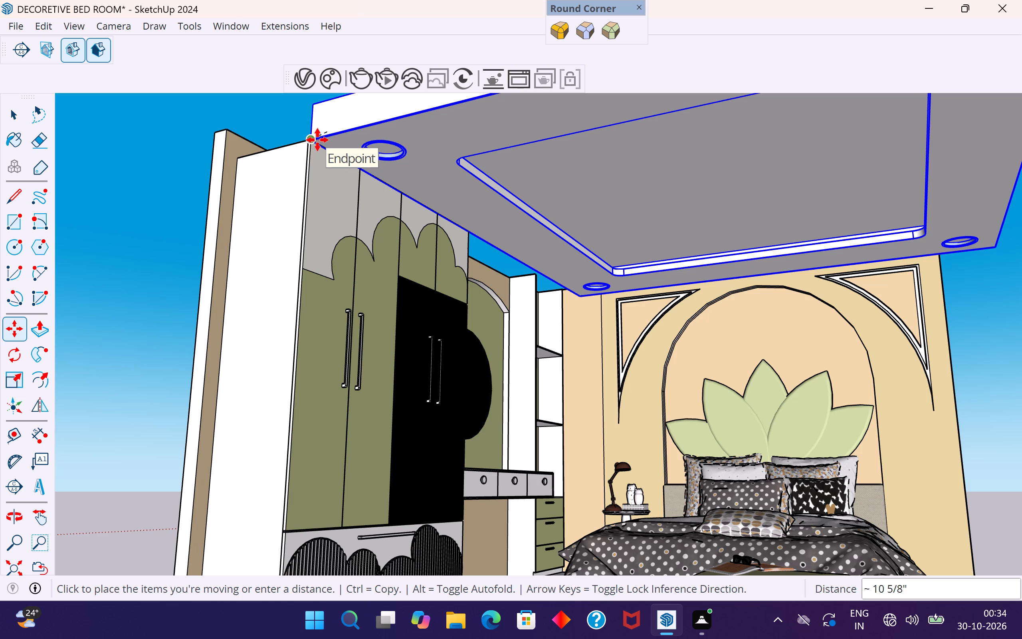
key(Escape)
Move the ceiling slab a further 1 13/16" towards the wardrobe side.
middle_drag(361, 158, 474, 183)
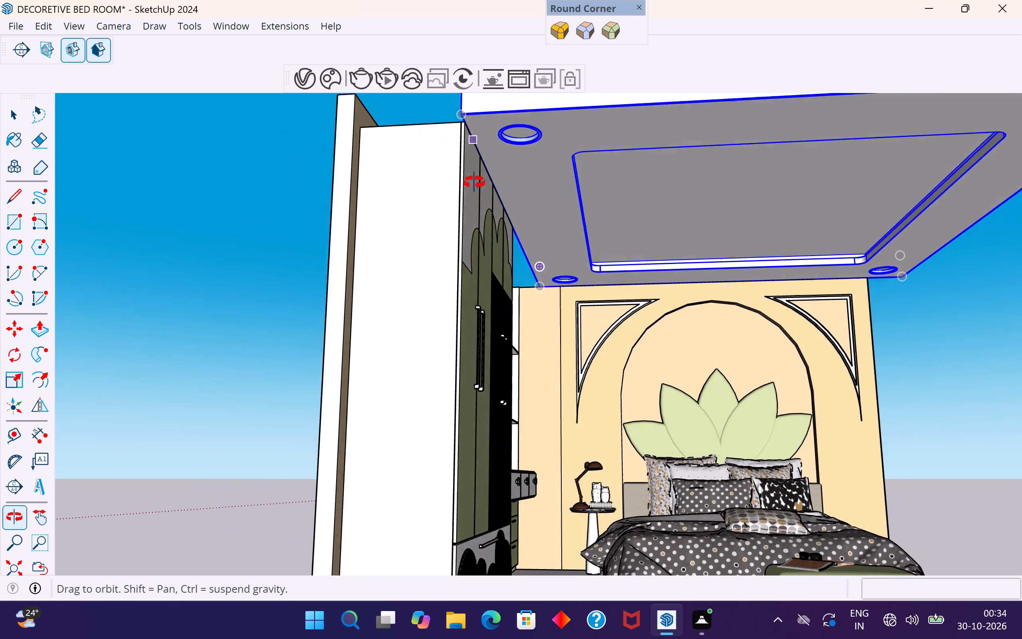
middle_drag(474, 183, 502, 271)
scroll(502, 277, up, 4)
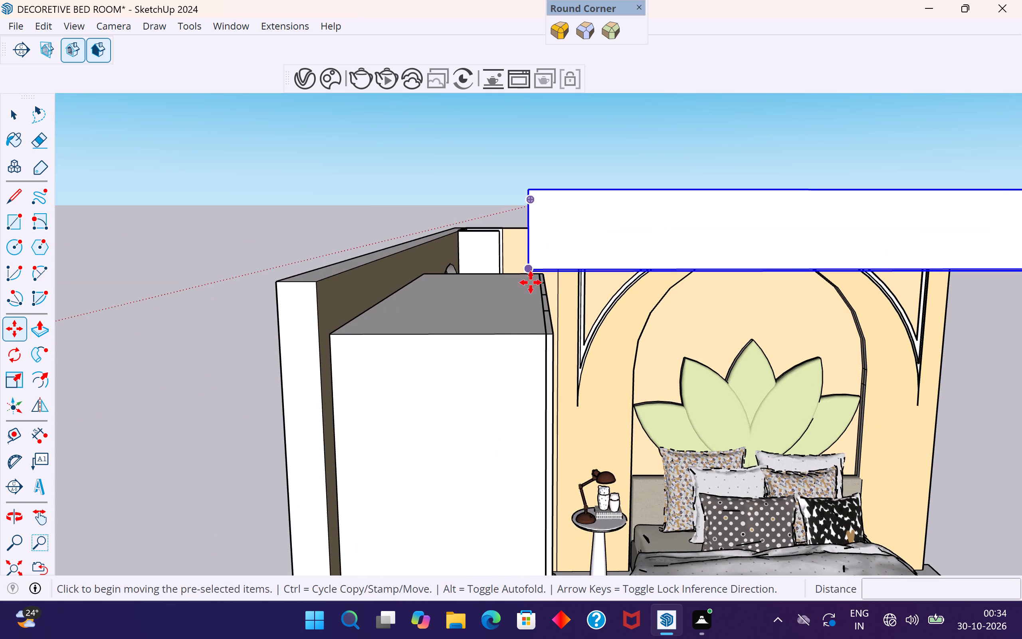
click(528, 272)
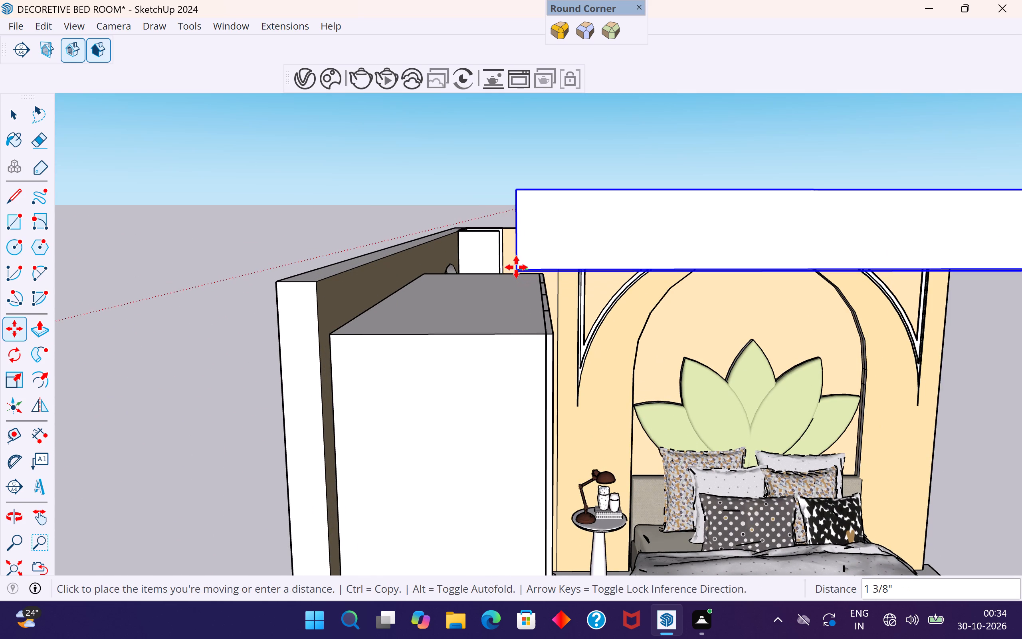
click(513, 267)
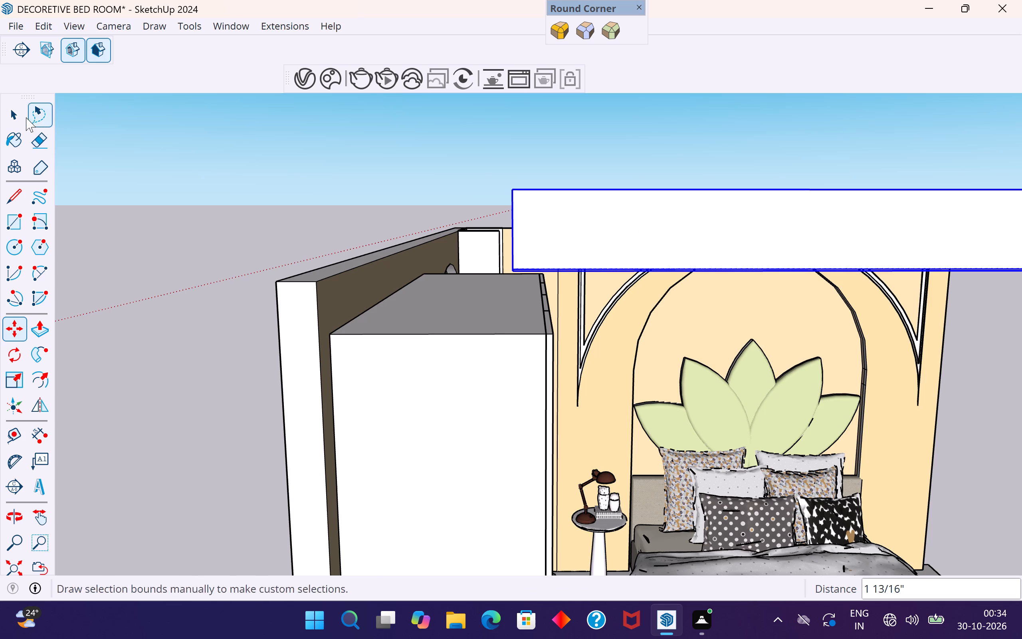
click(20, 117)
click(246, 177)
Inside the ceiling group, push/pull the wardrobe-side end face outward about 1' 11 5/16" over the wardrobe's back wall.
scroll(268, 209, down, 7)
middle_drag(507, 248, 334, 95)
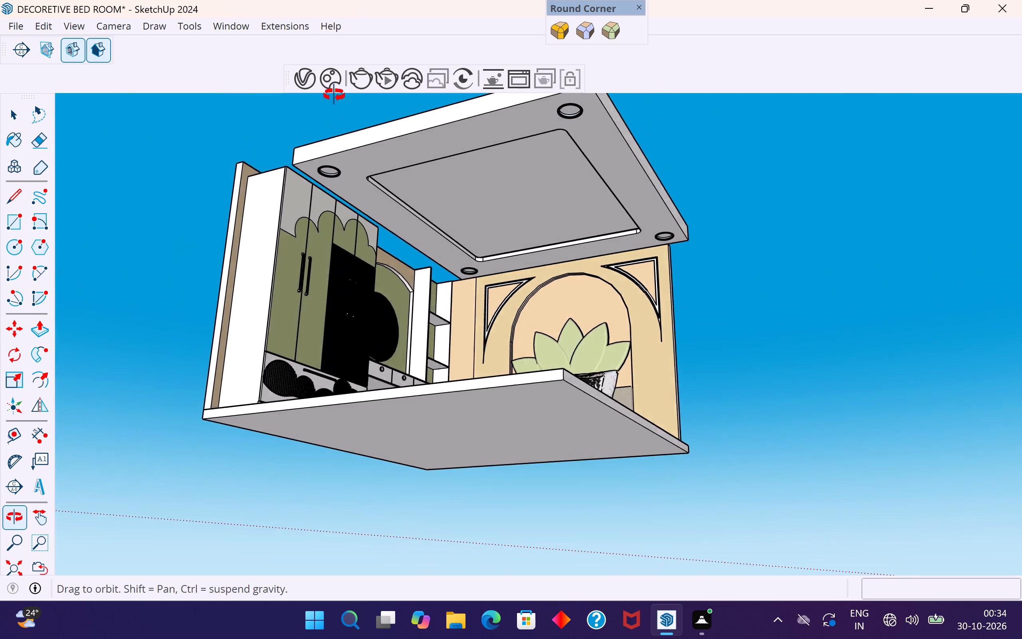
middle_drag(334, 95, 329, 93)
middle_drag(550, 233, 579, 309)
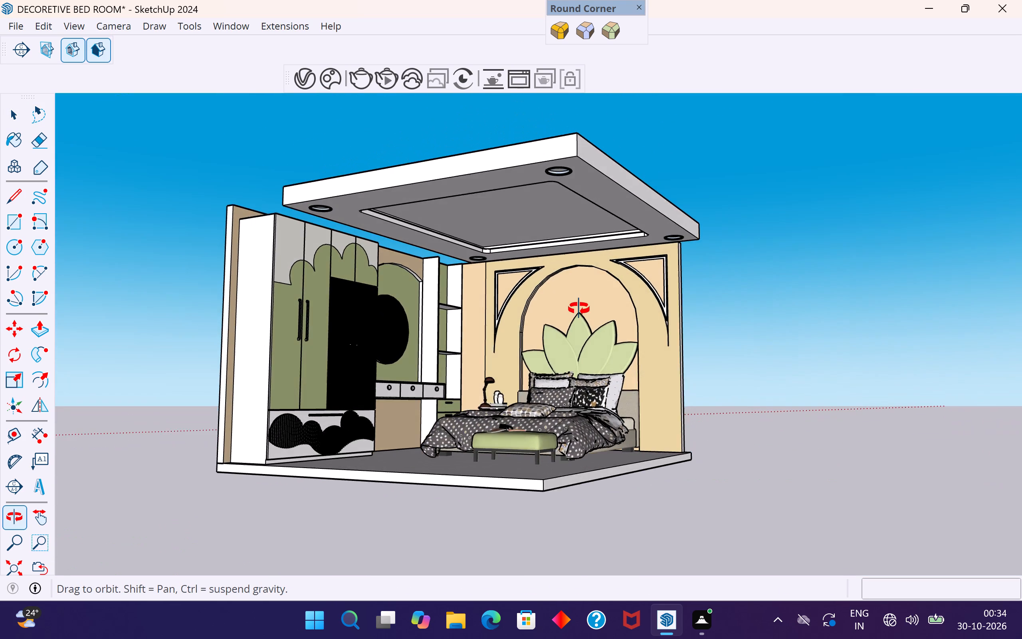
middle_drag(579, 309, 507, 244)
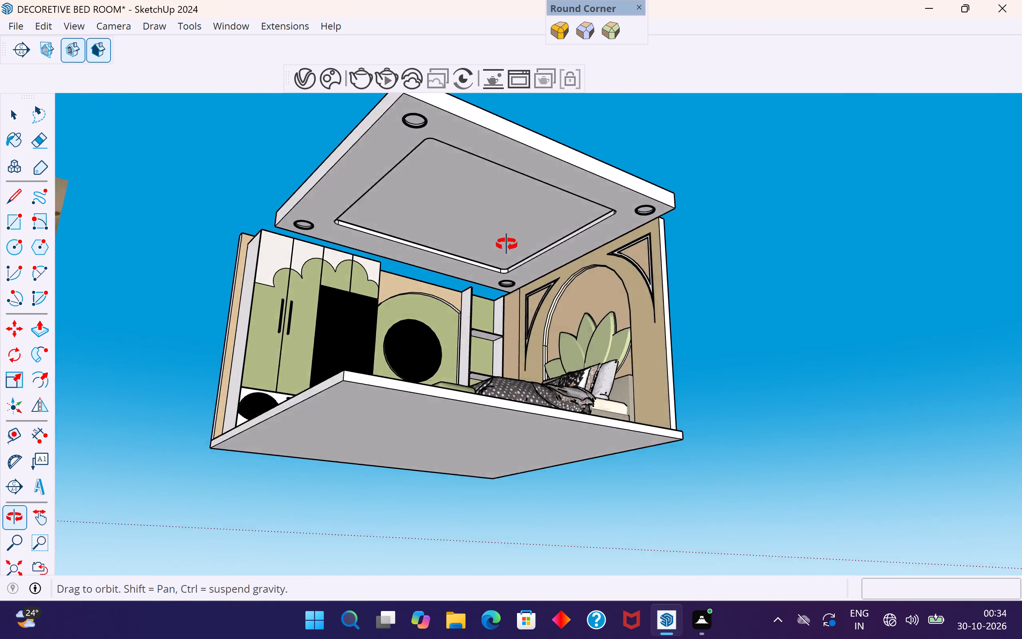
middle_drag(507, 244, 834, 423)
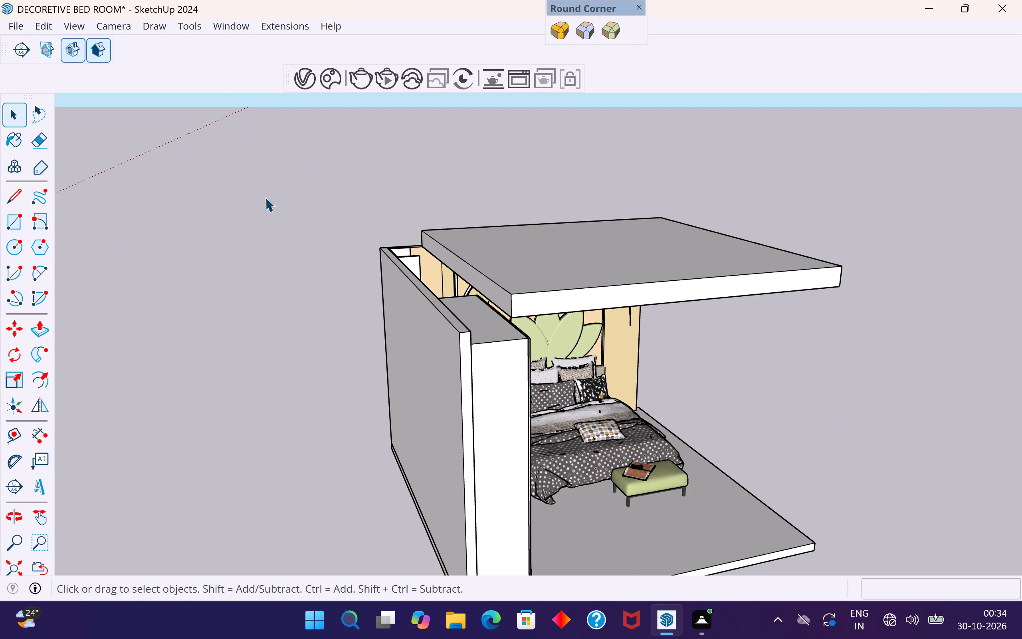
click(275, 196)
click(458, 268)
double_click(464, 271)
click(470, 279)
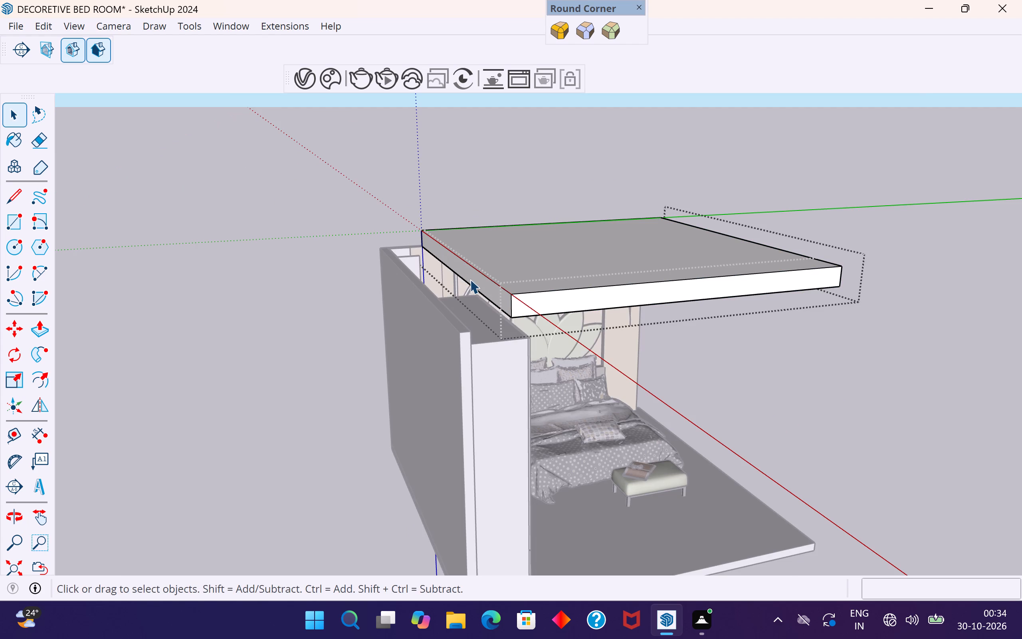
click(47, 327)
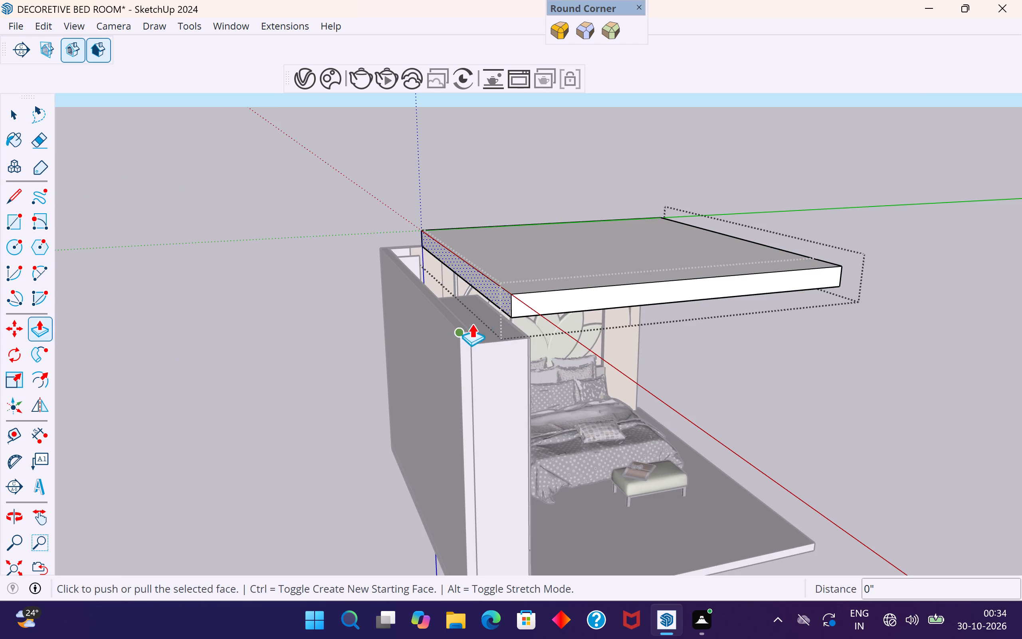
click(493, 300)
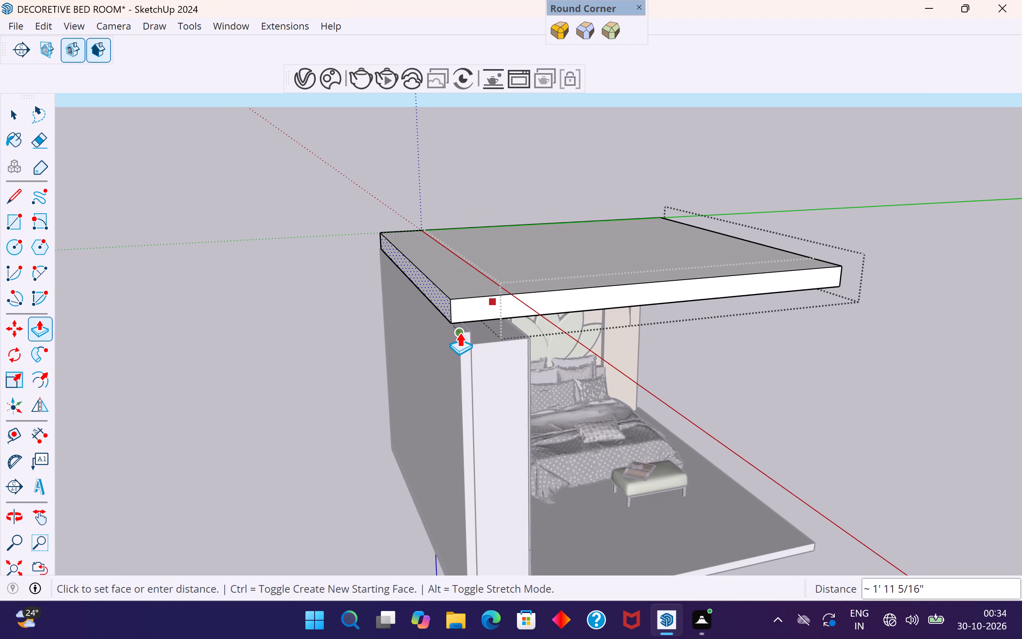
click(460, 332)
click(12, 112)
click(188, 248)
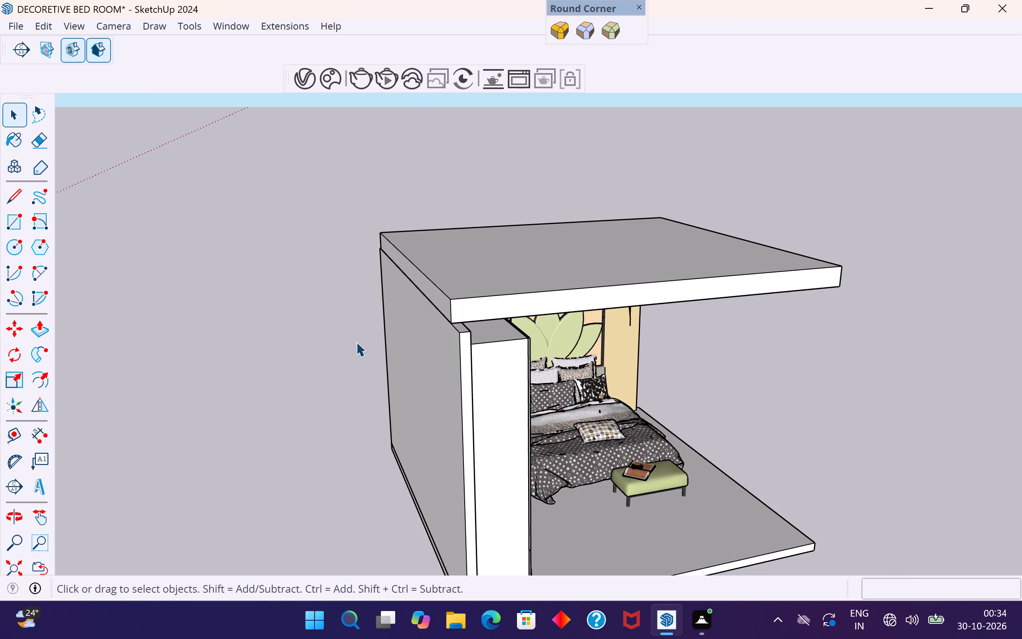
middle_drag(375, 350, 928, 314)
middle_drag(579, 276, 636, 373)
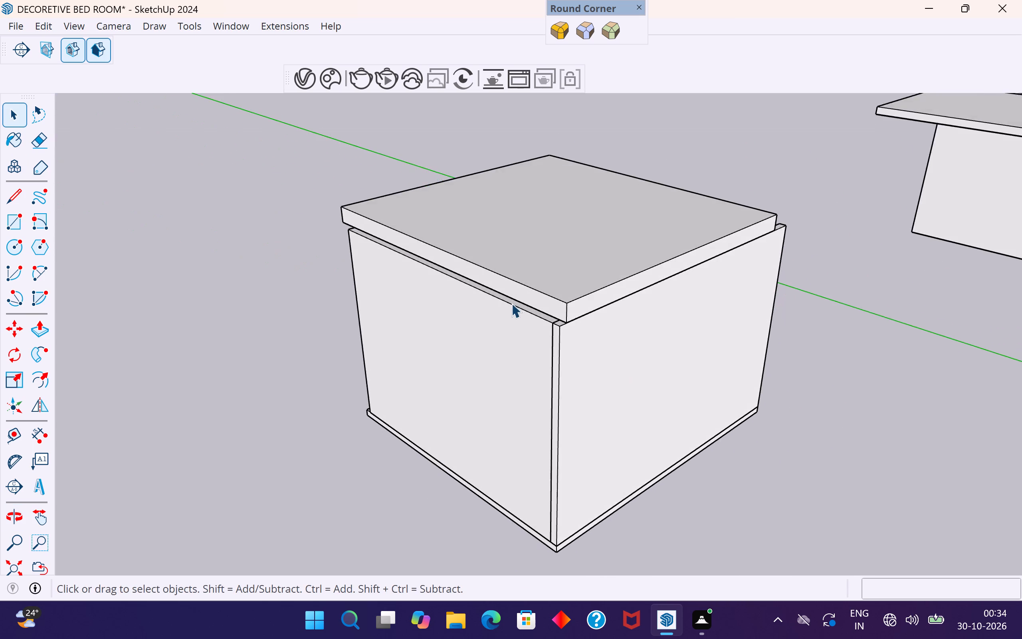
Inside the ceiling group, push/pull the bed-wall end face outward about 4" until it is flush with the bed wall.
scroll(511, 301, up, 4)
click(536, 292)
click(553, 295)
click(554, 302)
click(561, 304)
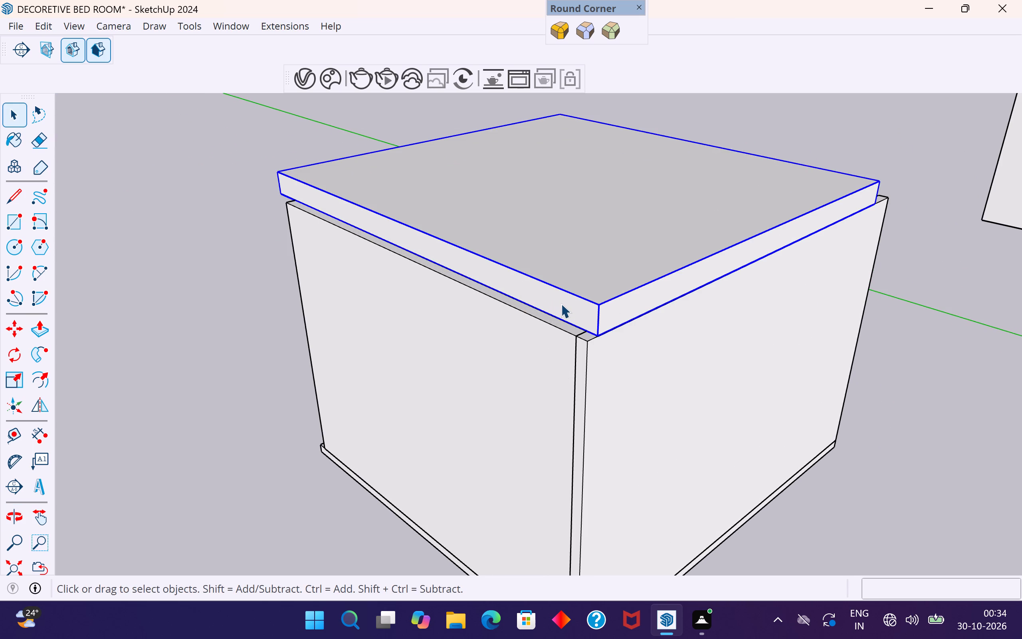
click(561, 304)
click(565, 304)
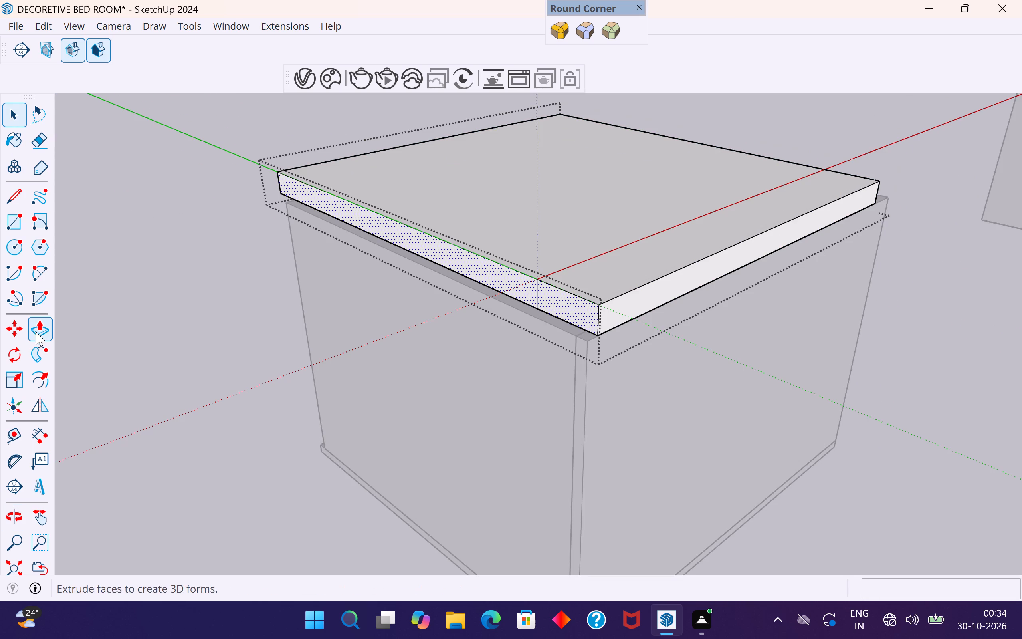
click(36, 335)
click(584, 317)
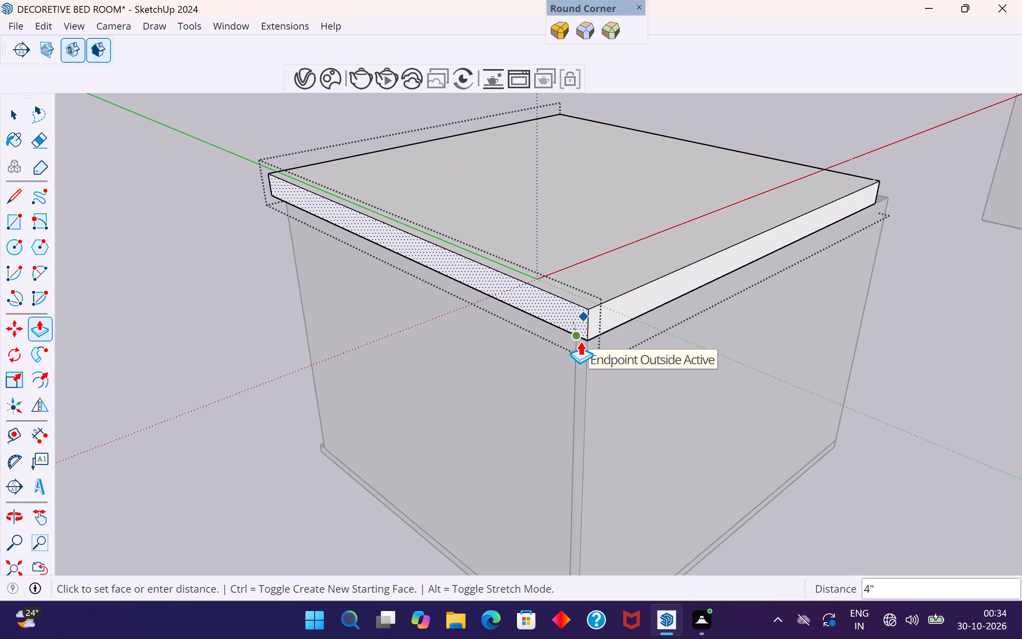
click(580, 341)
click(11, 111)
click(160, 232)
Push/pull the ceiling slab's open-side face, opposite the bed wall, outward to the end of the wardrobe wall.
middle_drag(685, 314, 206, 228)
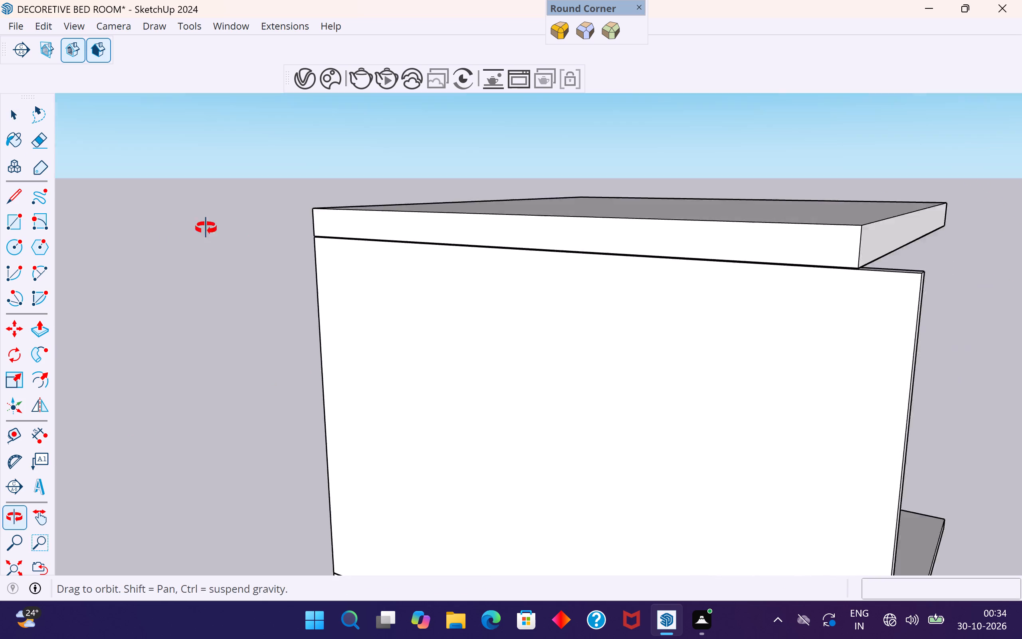
middle_drag(206, 228, 140, 232)
scroll(420, 211, down, 5)
middle_drag(488, 265, 241, 217)
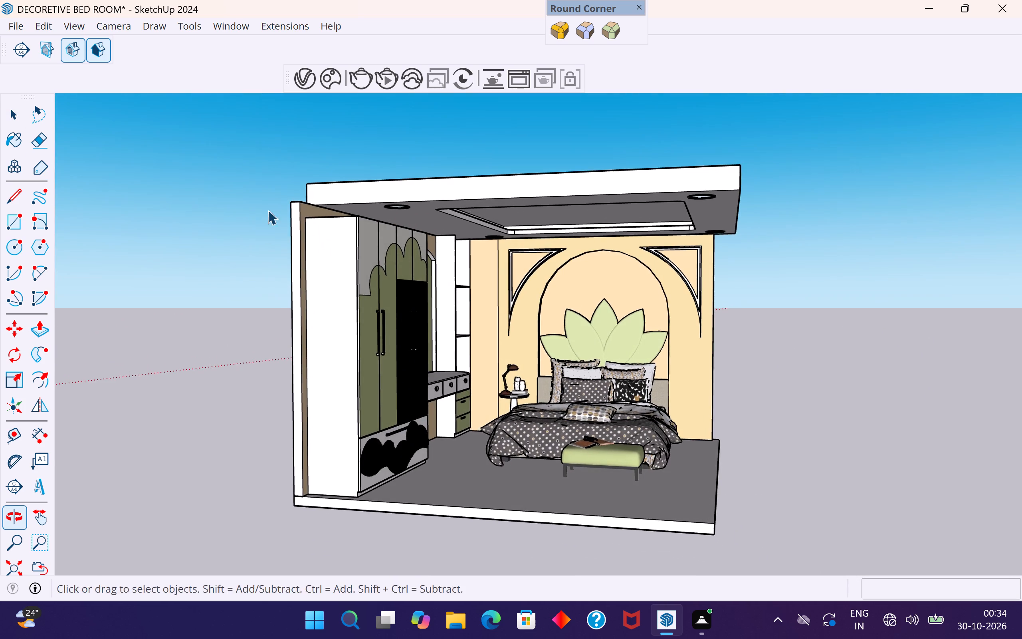
middle_drag(362, 228, 402, 288)
scroll(345, 259, up, 4)
click(350, 242)
double_click(350, 242)
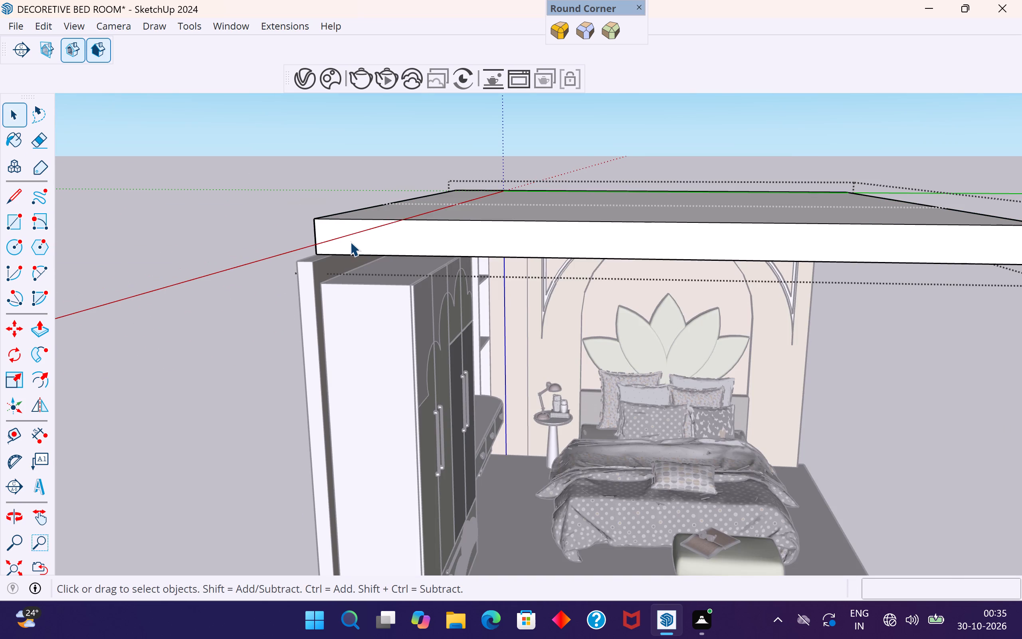
click(354, 239)
click(40, 328)
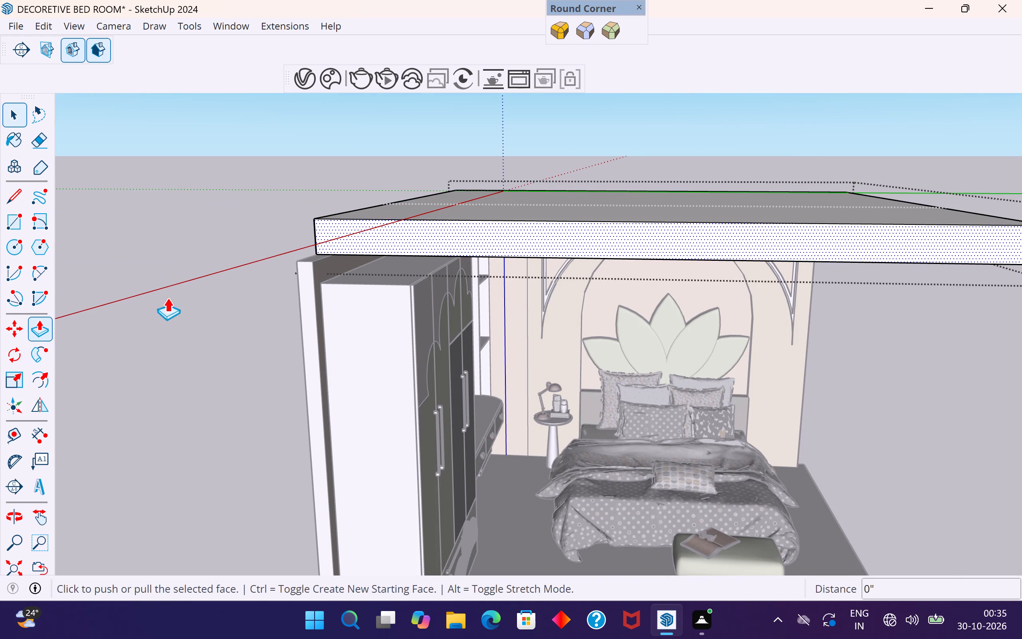
click(326, 243)
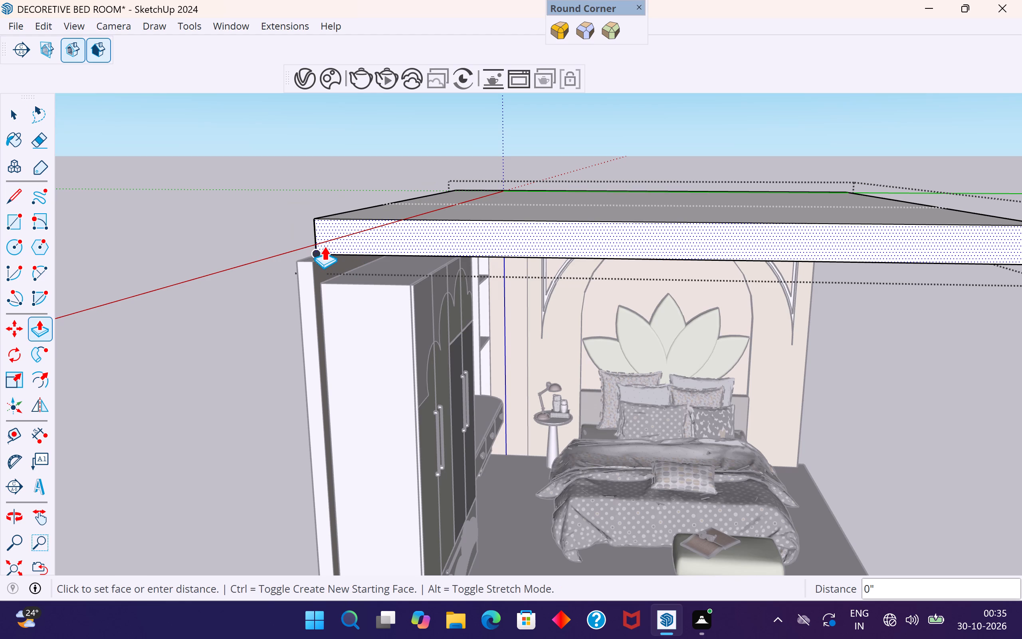
click(316, 260)
click(16, 117)
click(184, 249)
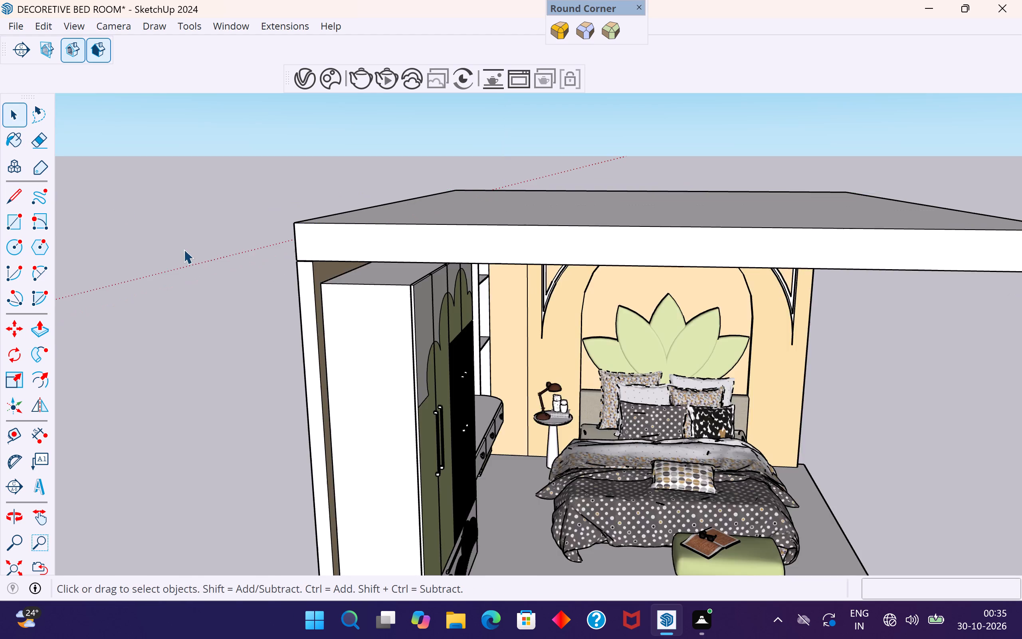
Import the downloaded Ceiling Lamp 298 005 from Chaos Cosmos and place one beside the room.
scroll(165, 257, down, 6)
middle_drag(285, 239, 58, 138)
scroll(378, 206, up, 1)
middle_drag(378, 206, 196, 162)
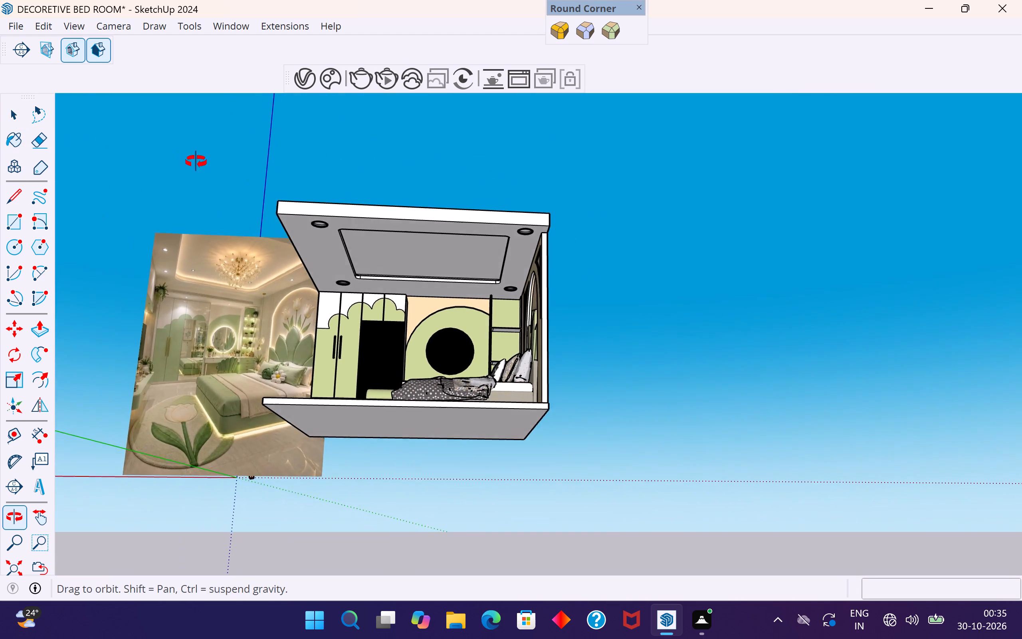
middle_drag(196, 162, 331, 304)
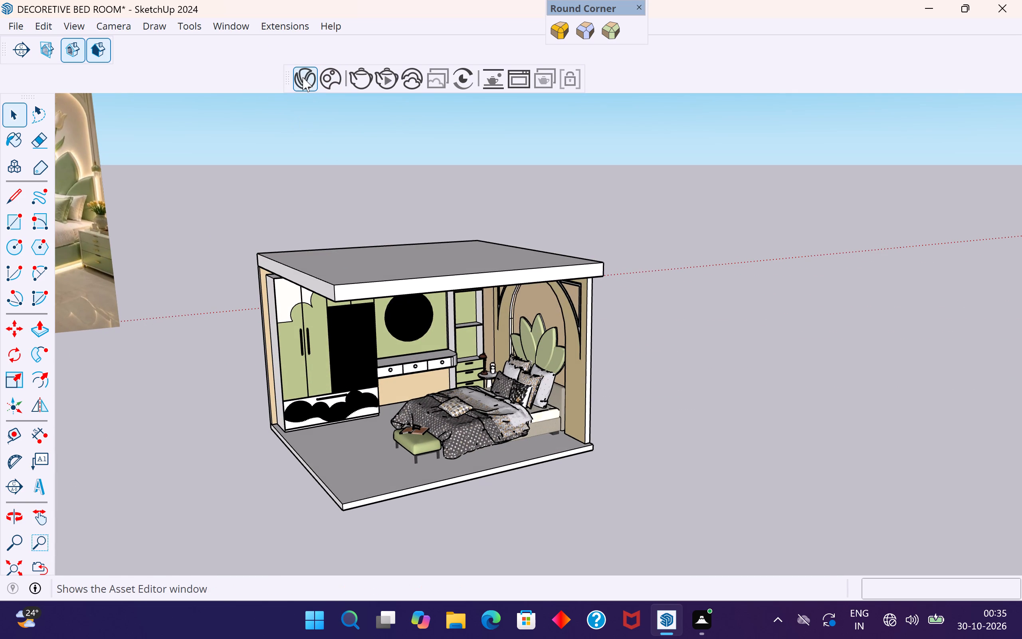
click(303, 77)
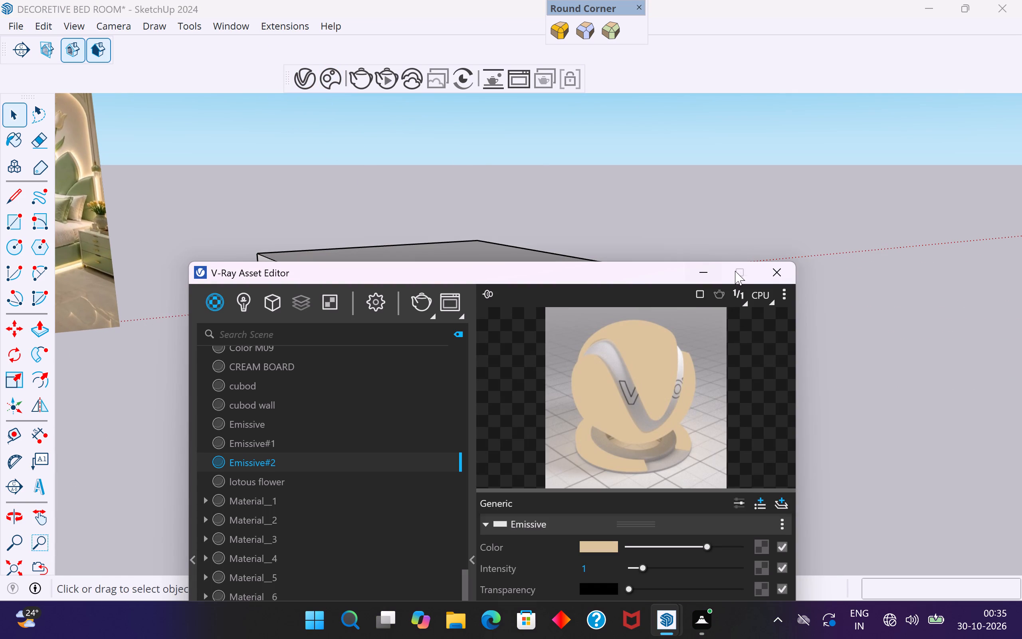
click(779, 267)
click(331, 78)
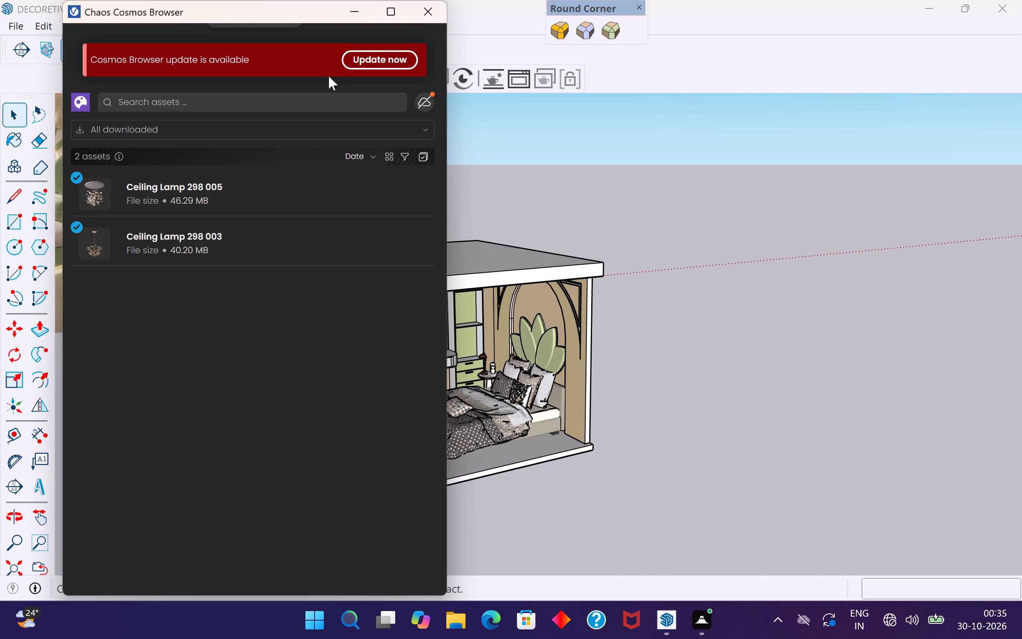
click(160, 191)
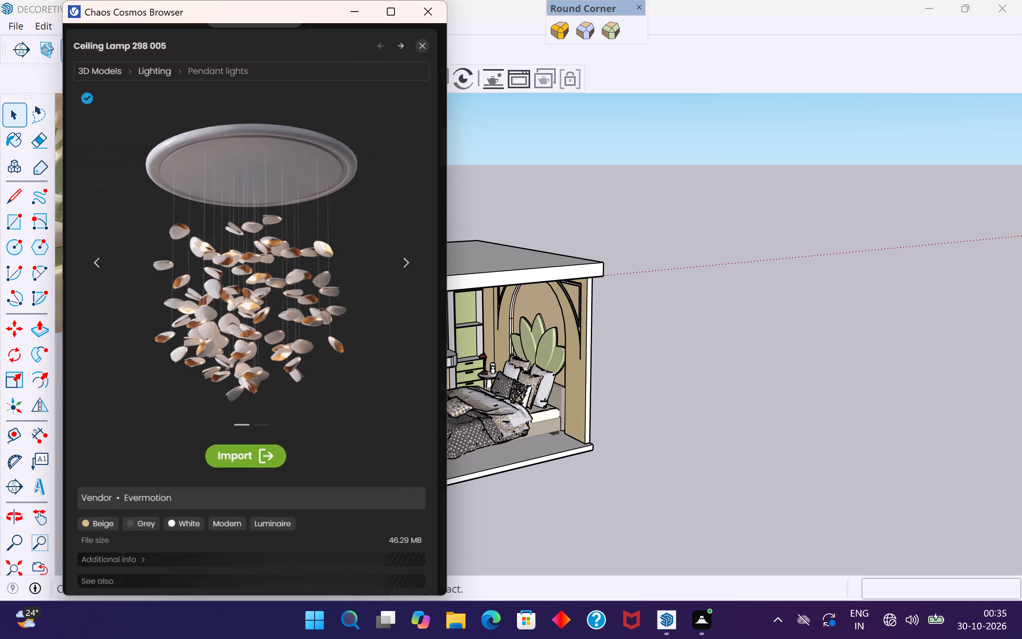
click(276, 468)
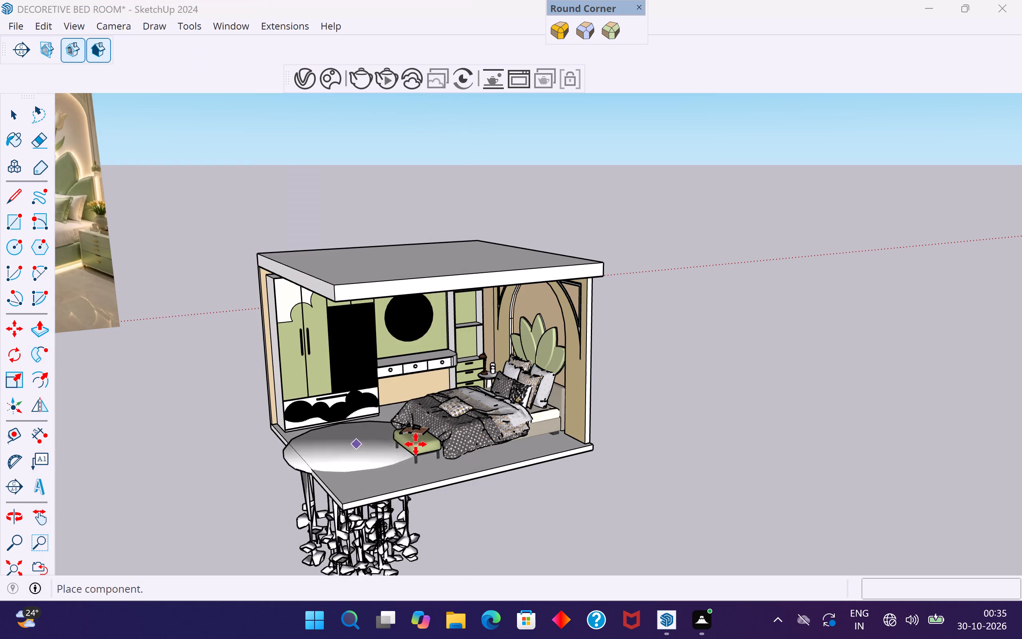
click(723, 351)
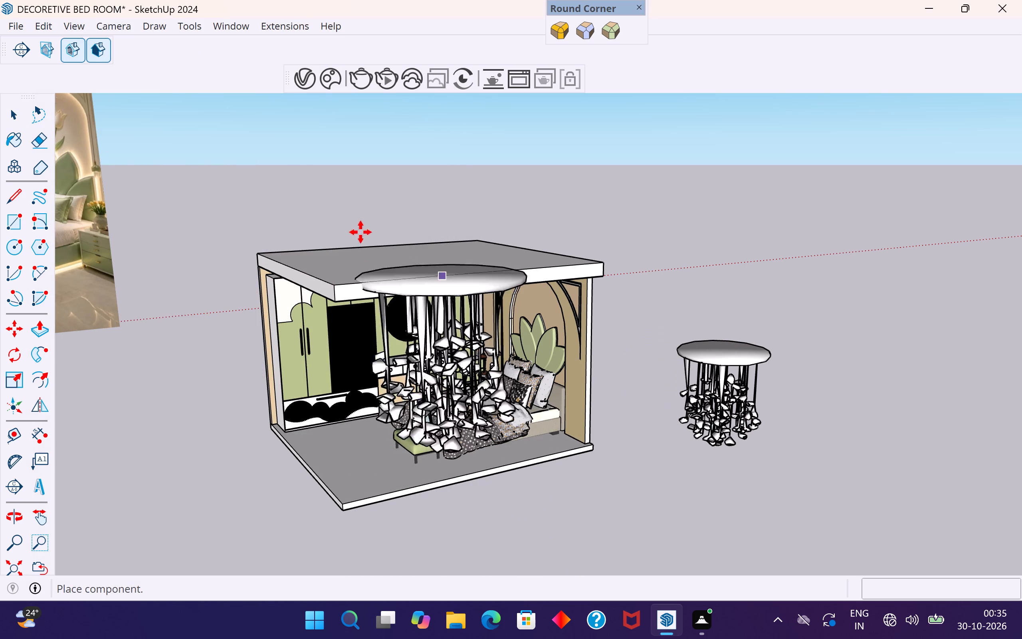
click(5, 113)
click(261, 168)
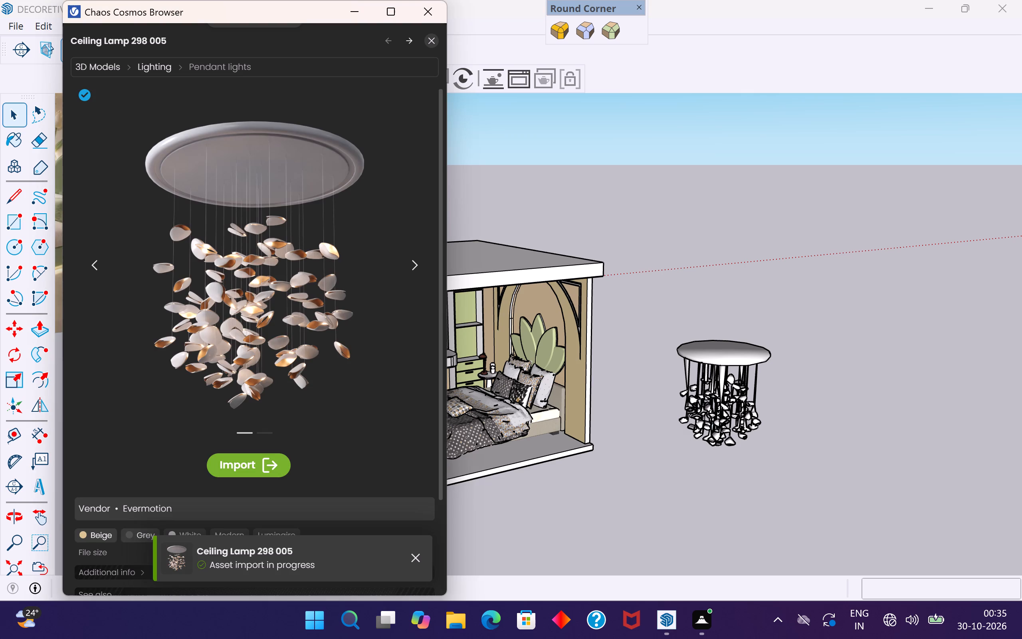
click(430, 9)
click(648, 194)
Scale the imported ceiling lamp uniformly about its centre to 0.45.
middle_drag(652, 256, 656, 164)
scroll(723, 453, down, 3)
scroll(570, 286, up, 2)
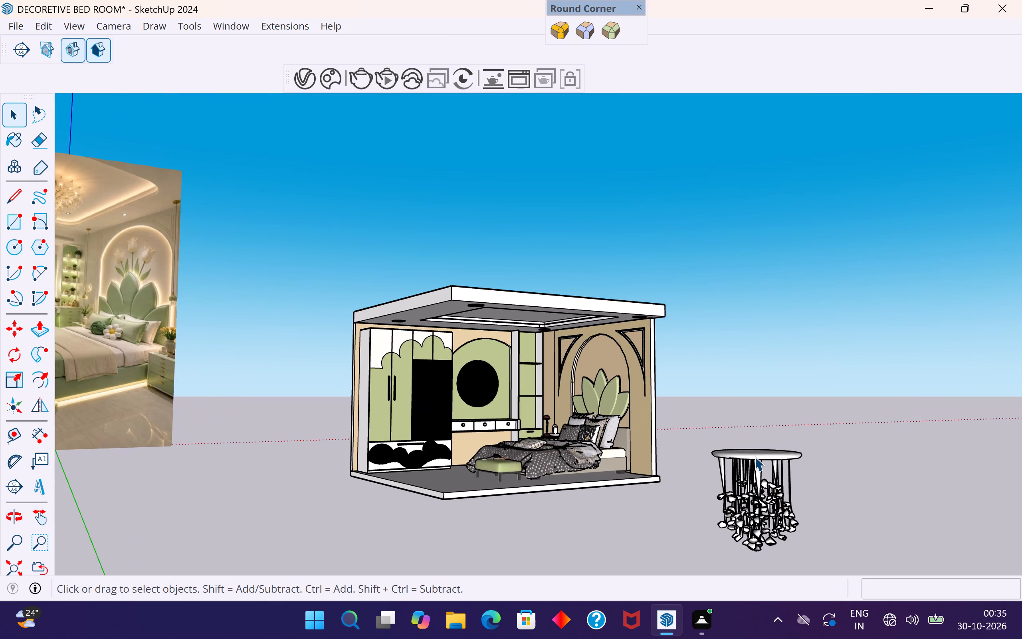
click(755, 456)
key(s)
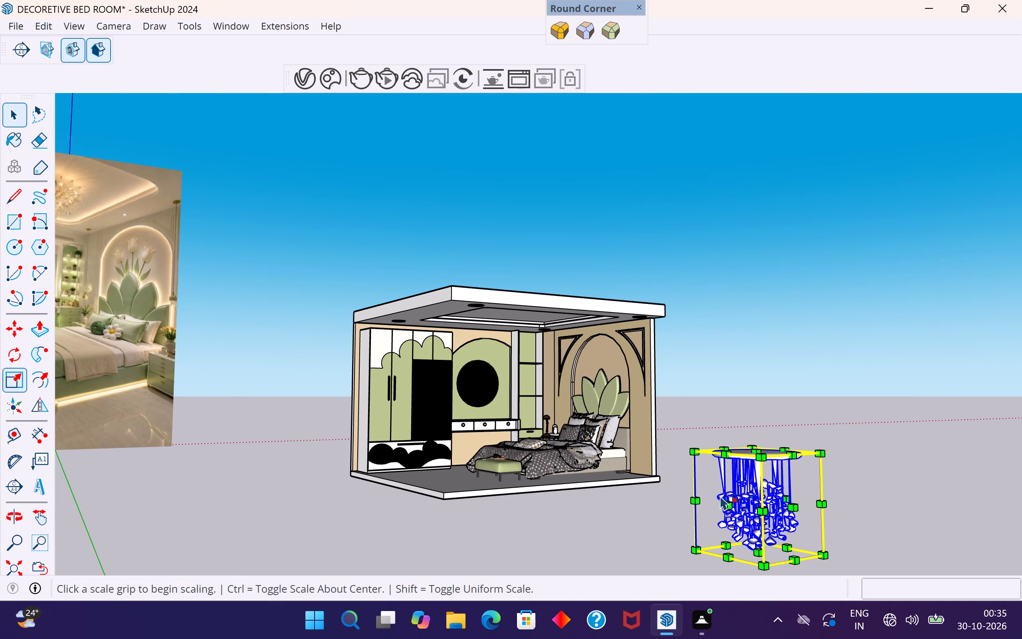
ctrl+drag(826, 558, 792, 532)
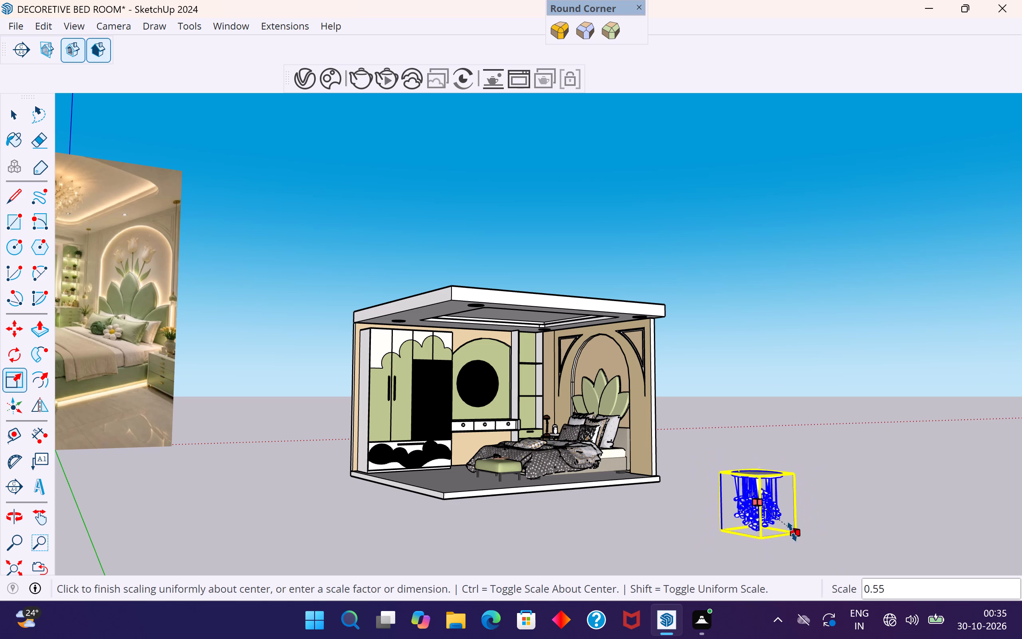
ctrl+drag(792, 532, 786, 525)
click(17, 113)
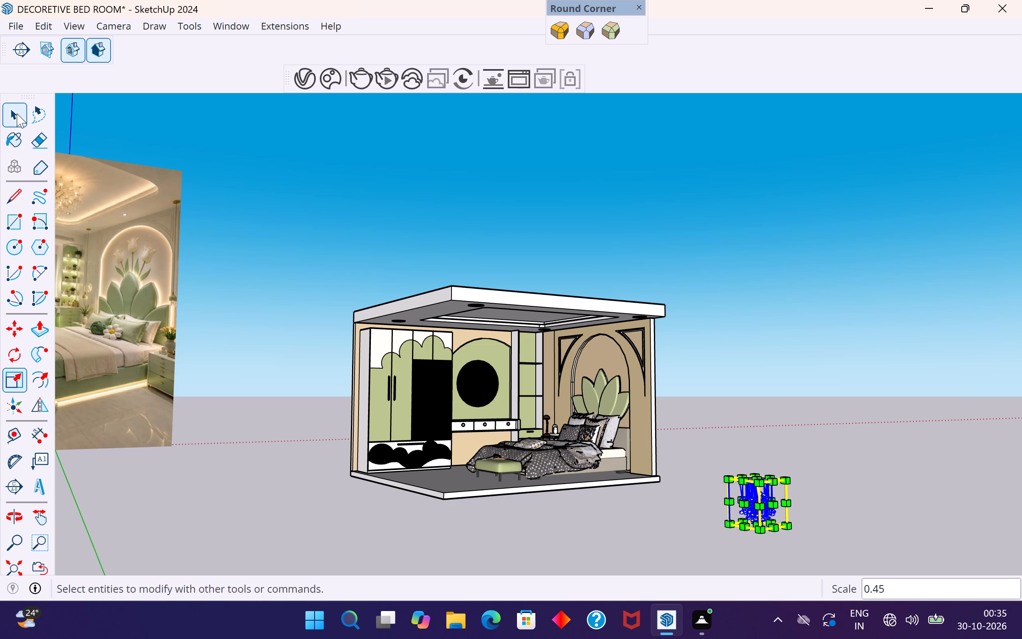
click(353, 185)
Move the ceiling lamp about 34' 6 3/16" into the room, under the ceiling's recessed panel.
click(757, 480)
key(m)
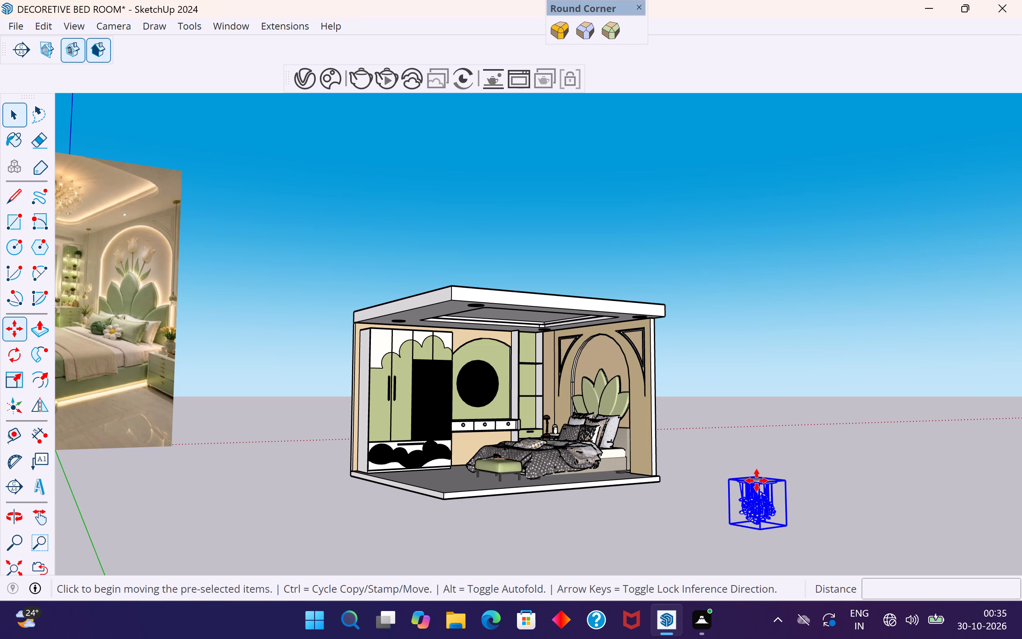
scroll(757, 477, up, 7)
click(757, 476)
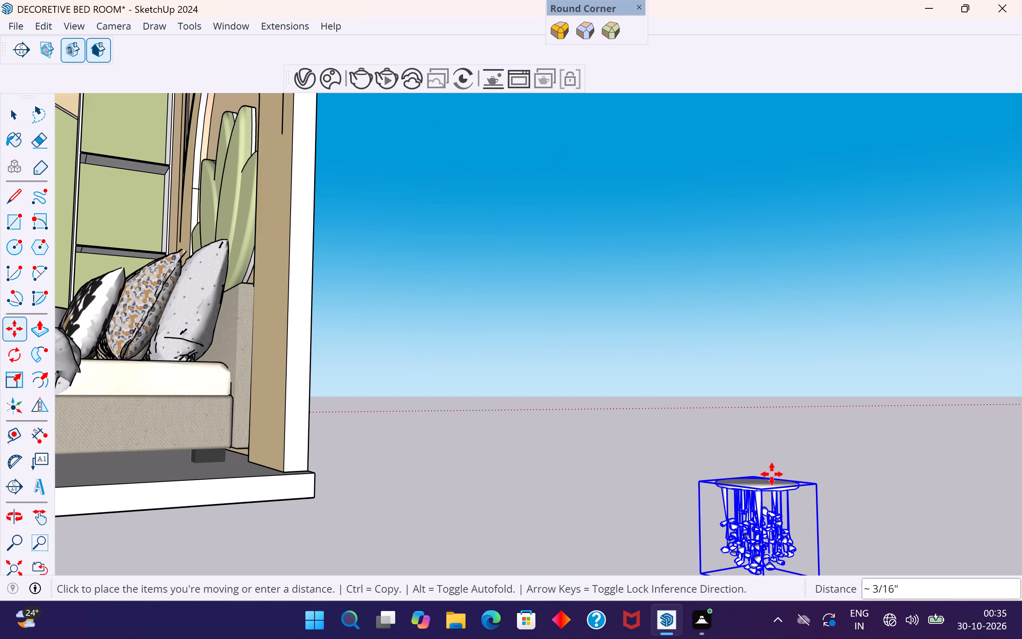
scroll(951, 440, down, 11)
scroll(663, 306, up, 7)
middle_drag(655, 318, 899, 249)
scroll(672, 330, up, 6)
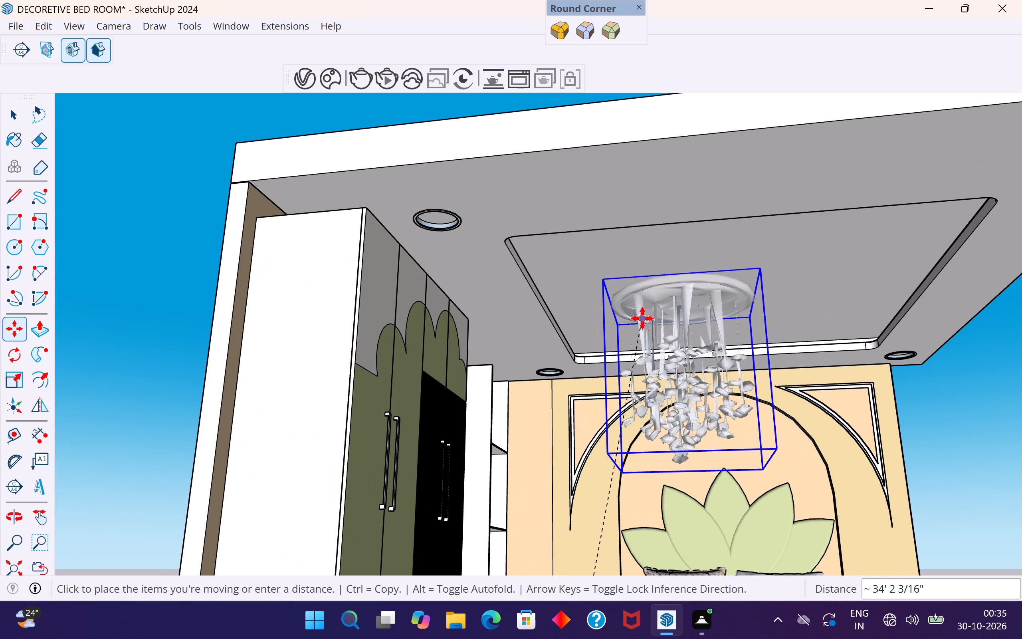
click(655, 316)
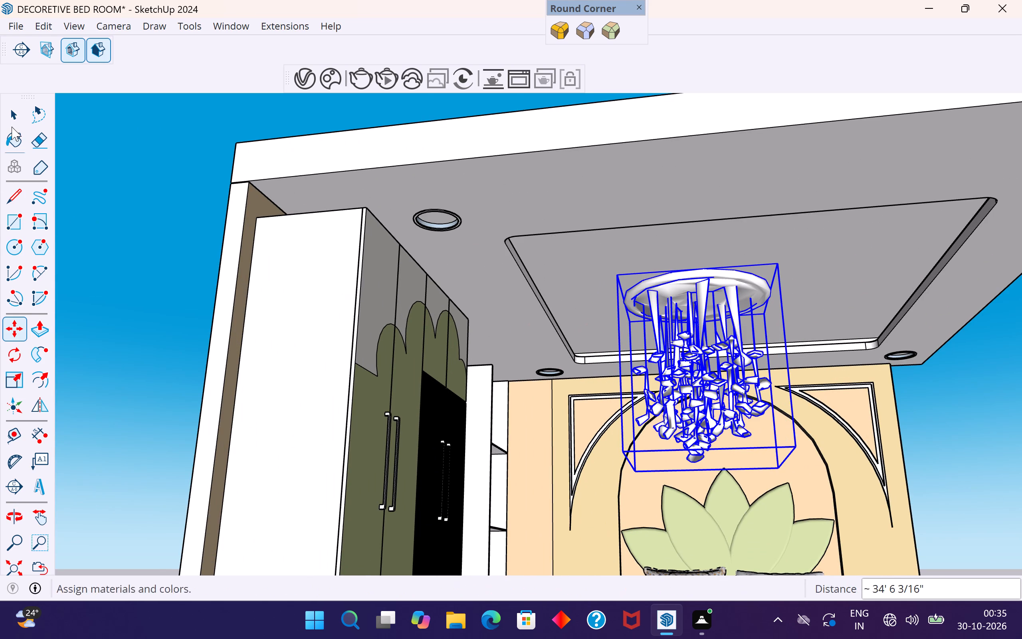
click(12, 119)
Move the ceiling lamp about 6 3/8" away from the wardrobe, towards the middle of the ceiling recess.
scroll(703, 344, down, 6)
middle_drag(688, 390, 685, 503)
scroll(626, 290, down, 4)
middle_drag(707, 362, 384, 331)
scroll(602, 349, up, 2)
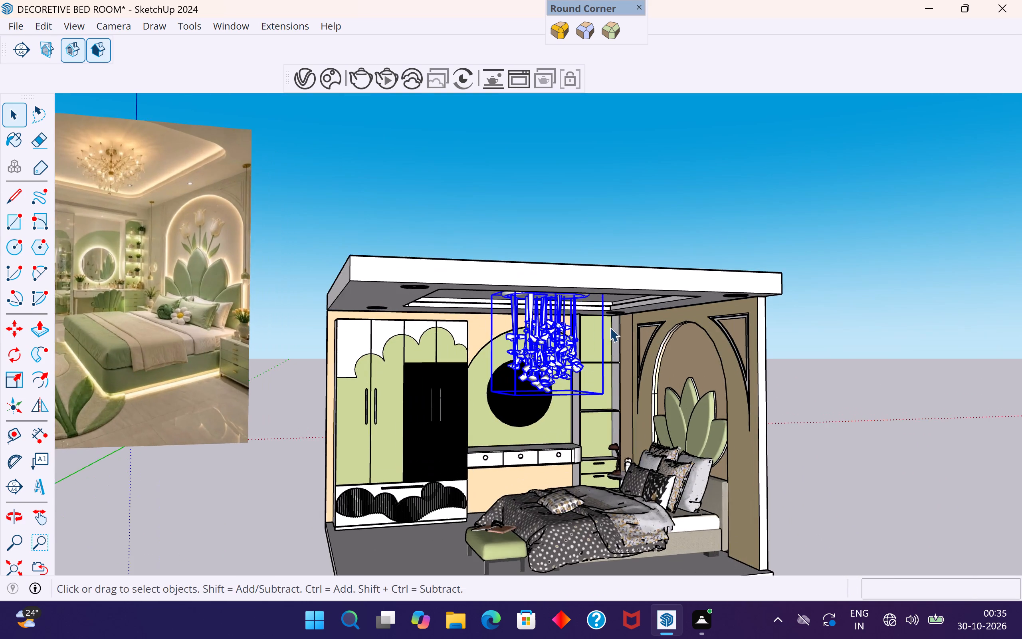
middle_drag(617, 324, 776, 210)
scroll(598, 243, up, 3)
middle_drag(623, 257, 795, 349)
key(m)
middle_drag(689, 298, 689, 278)
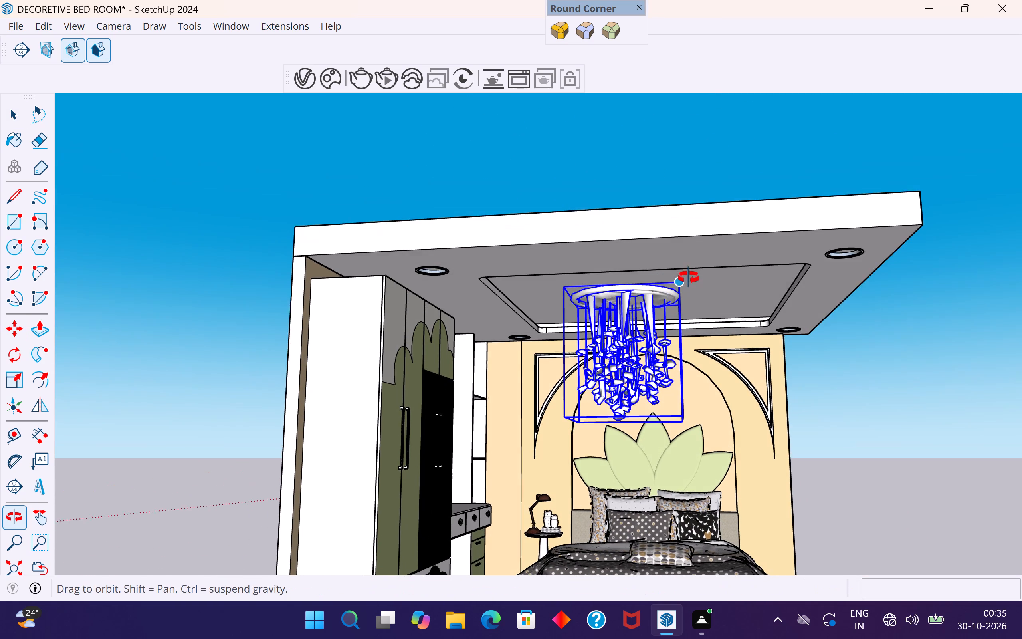
middle_drag(689, 278, 689, 272)
click(684, 279)
click(696, 276)
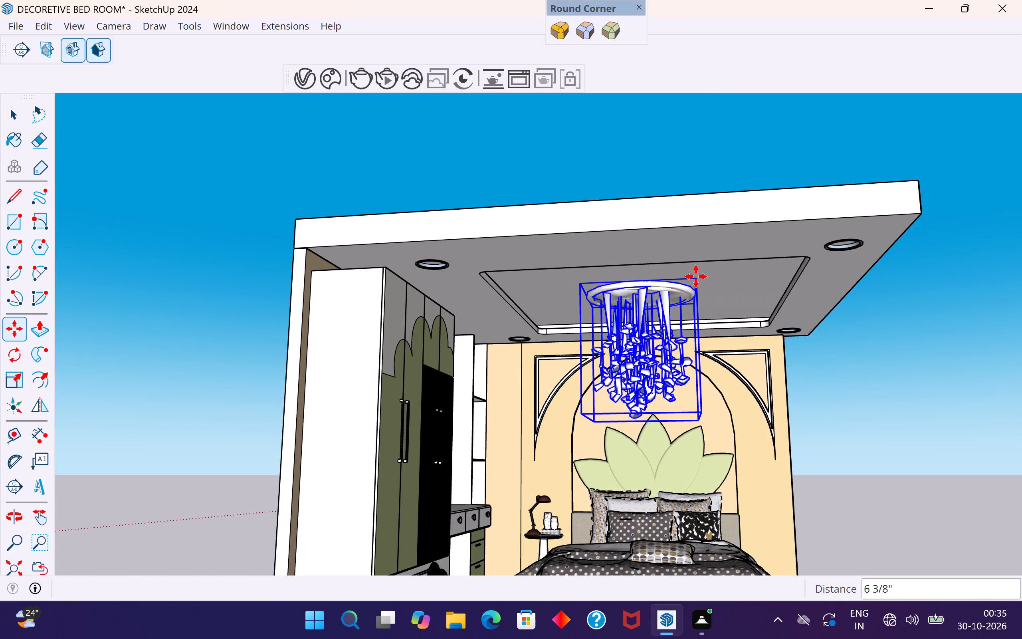
Scale the ceiling lamp down further, uniformly about its centre.
key(s)
middle_drag(707, 420, 544, 405)
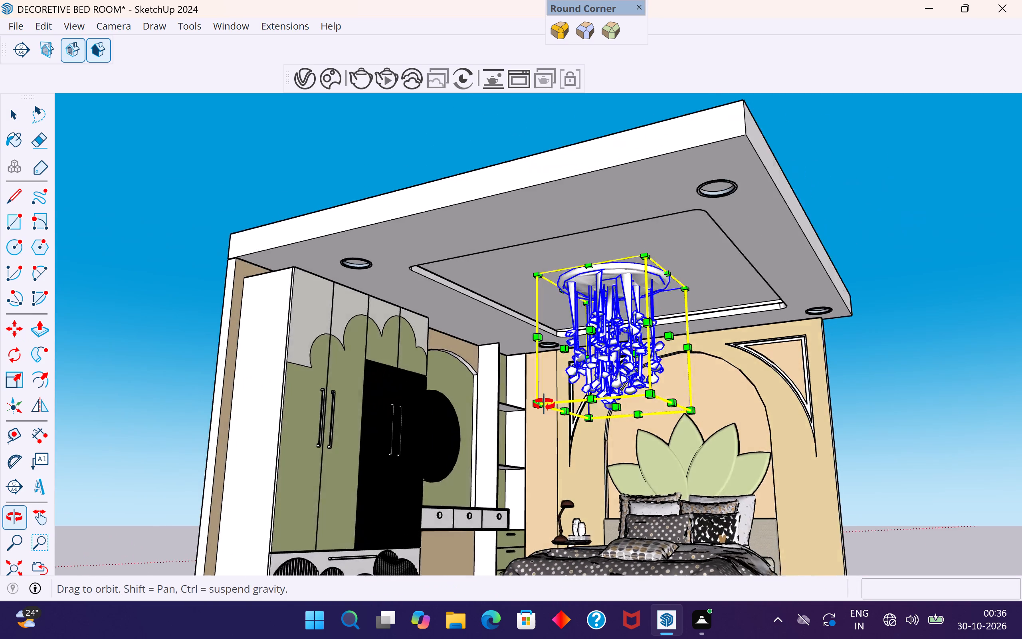
middle_drag(544, 405, 519, 405)
ctrl+drag(668, 405, 641, 373)
click(18, 116)
click(287, 171)
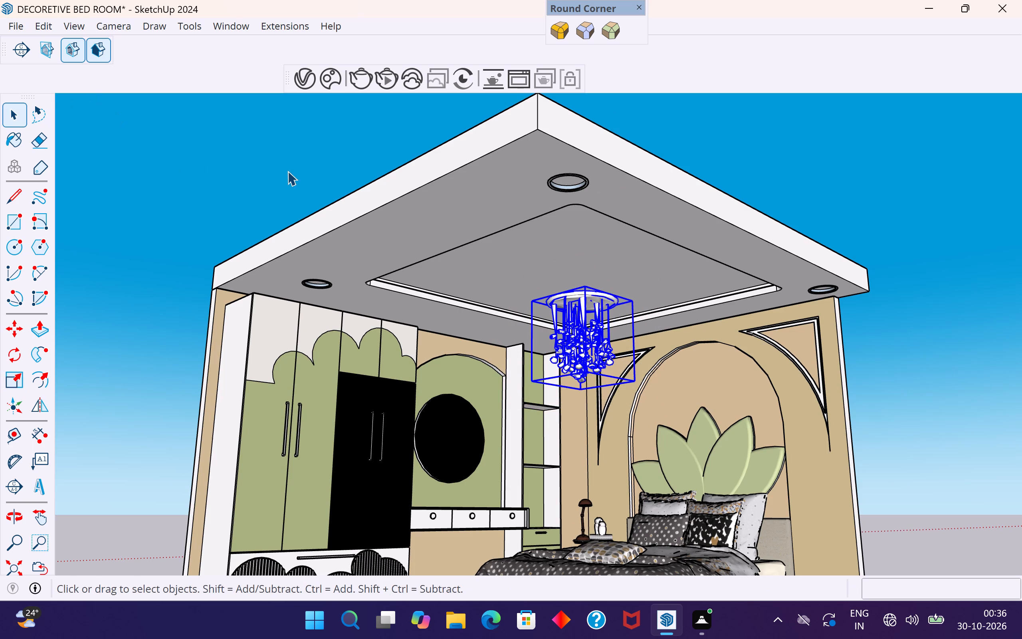
Raise the ceiling lamp about 9 9/16" so its round plate sits up in the ceiling recess.
middle_drag(572, 310, 373, 327)
scroll(490, 318, up, 3)
middle_drag(502, 312, 508, 316)
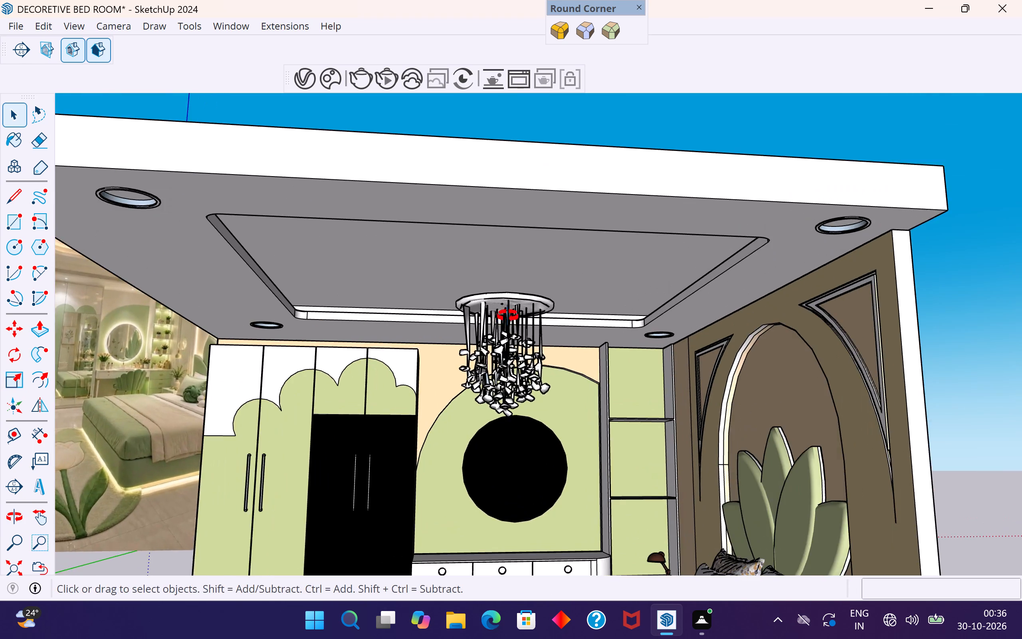
middle_drag(508, 316, 623, 350)
click(561, 322)
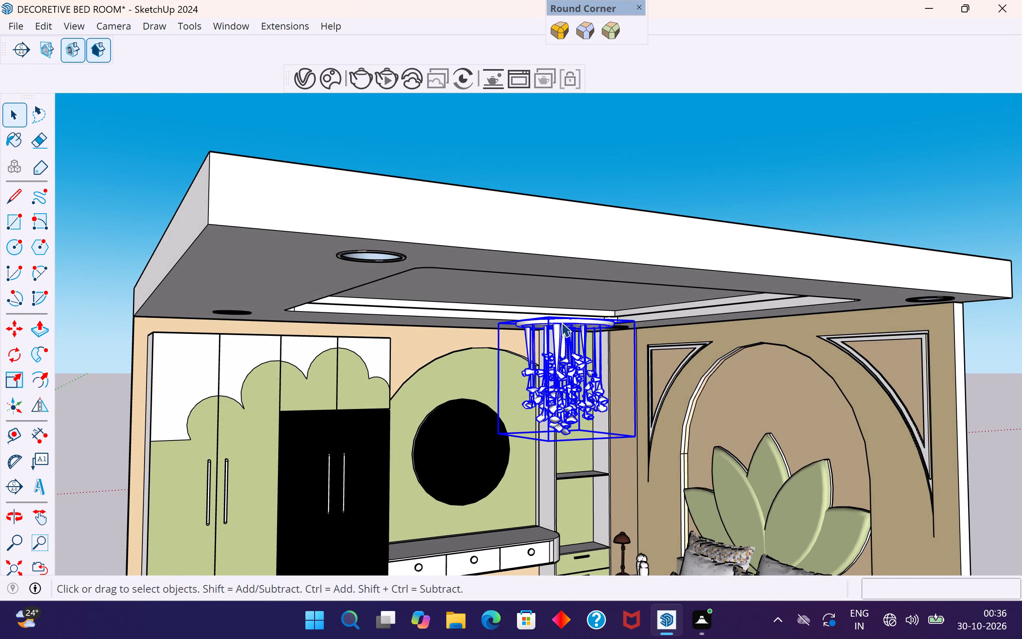
key(m)
click(549, 317)
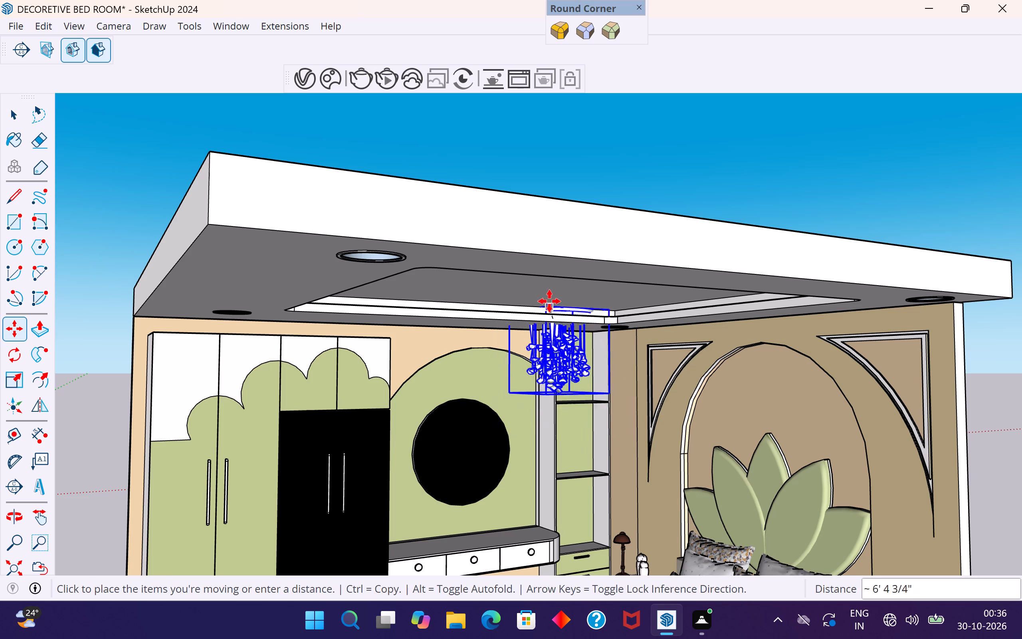
click(543, 284)
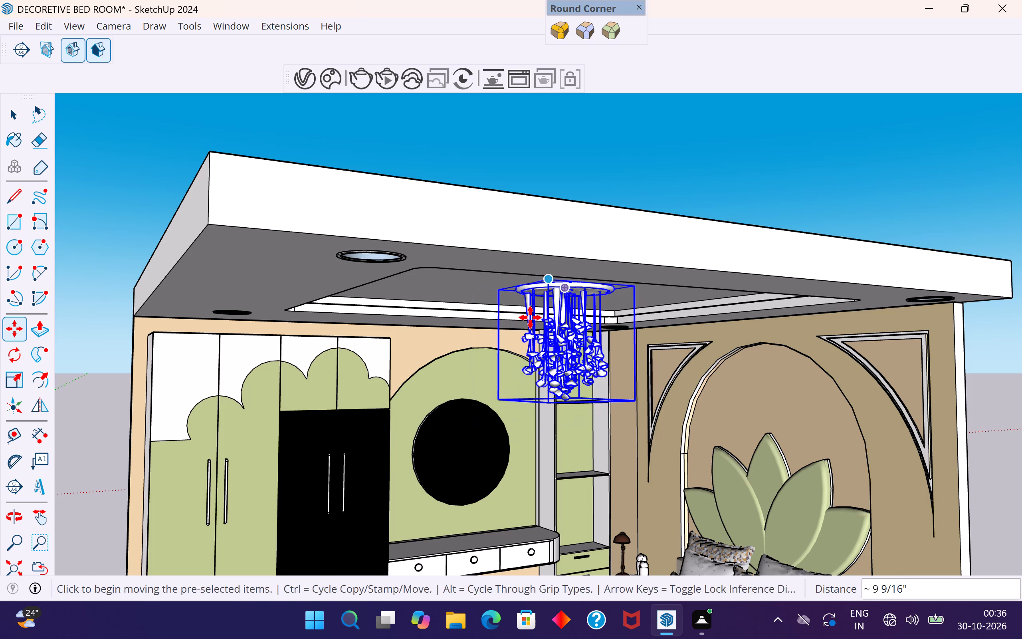
middle_drag(525, 325, 467, 306)
click(15, 112)
click(188, 107)
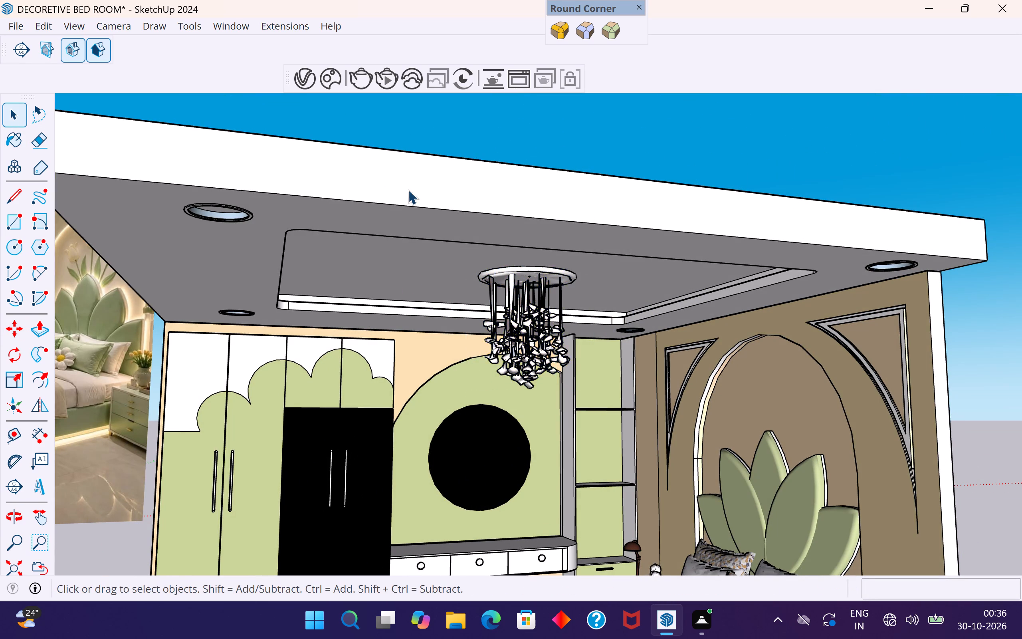
Start a V-Ray render of the whole room from a corner view showing the wardrobe and bed walls.
scroll(408, 190, down, 5)
scroll(718, 276, down, 12)
middle_drag(691, 328, 633, 371)
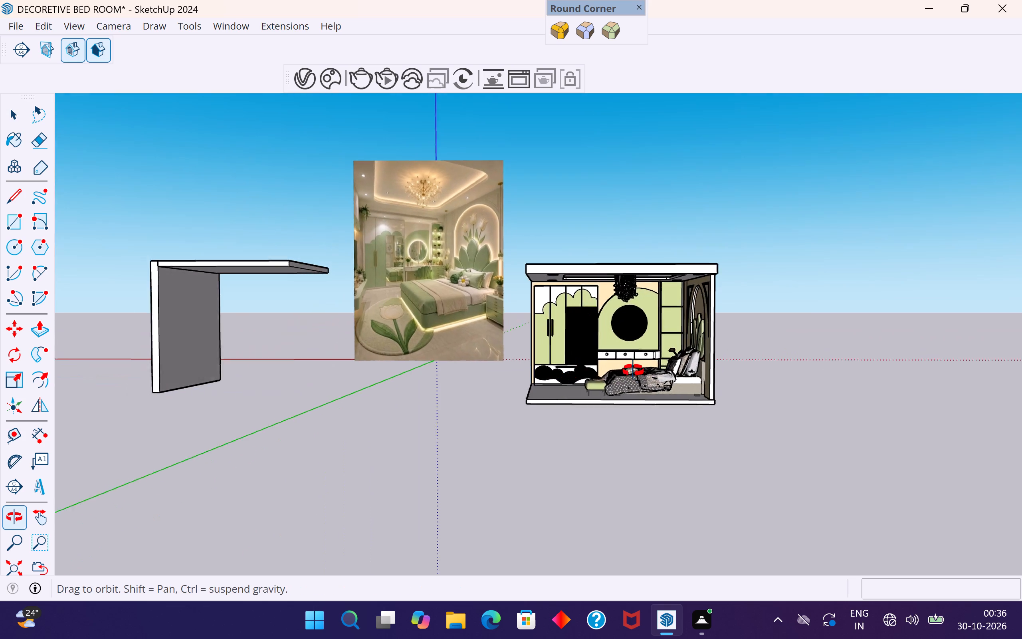
middle_drag(633, 371, 826, 326)
scroll(625, 298, up, 6)
middle_drag(695, 312, 723, 355)
scroll(702, 302, up, 15)
middle_drag(660, 342, 673, 311)
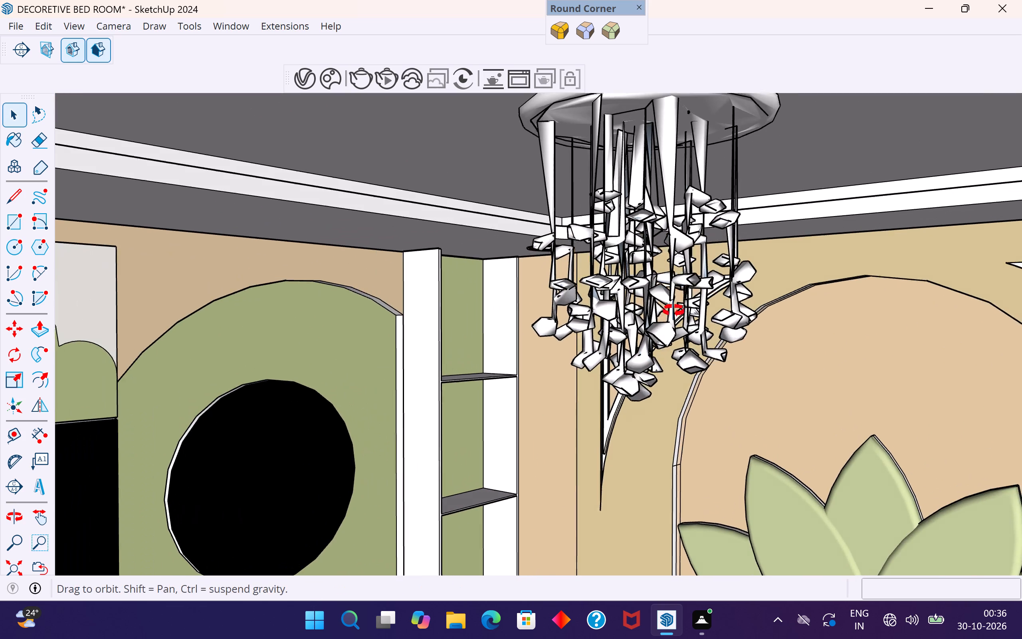
middle_drag(673, 311, 664, 244)
scroll(652, 242, down, 20)
middle_drag(623, 347, 622, 401)
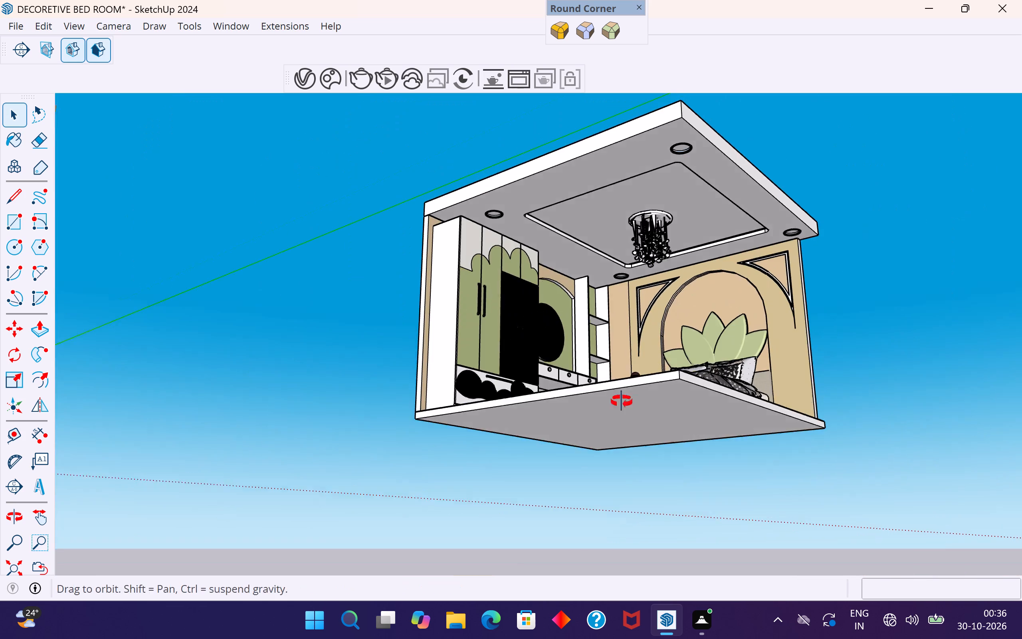
middle_drag(622, 401, 633, 484)
scroll(629, 454, up, 3)
middle_drag(640, 435, 600, 408)
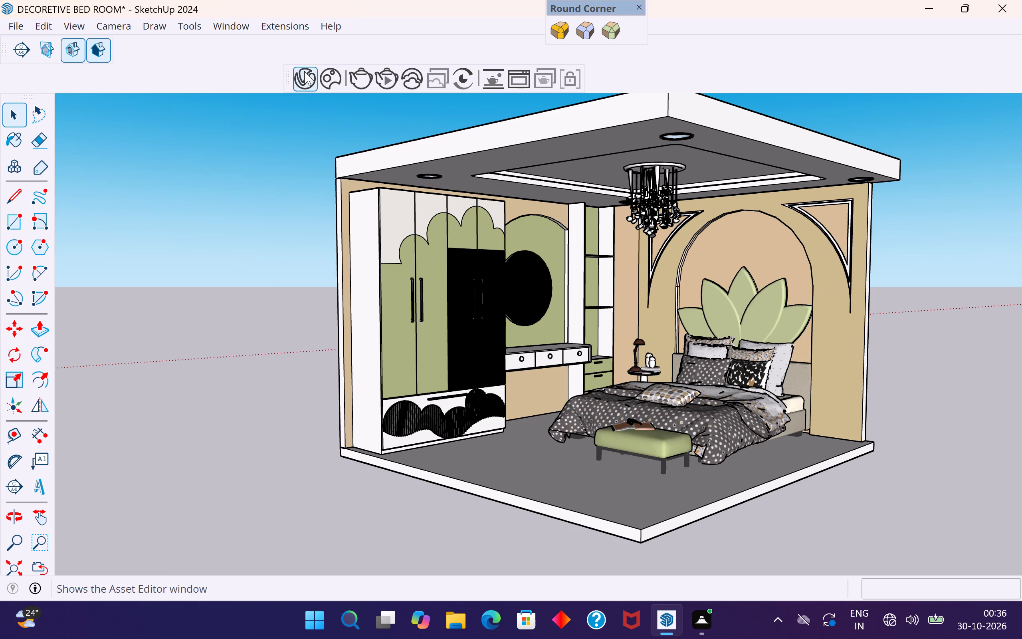
click(304, 71)
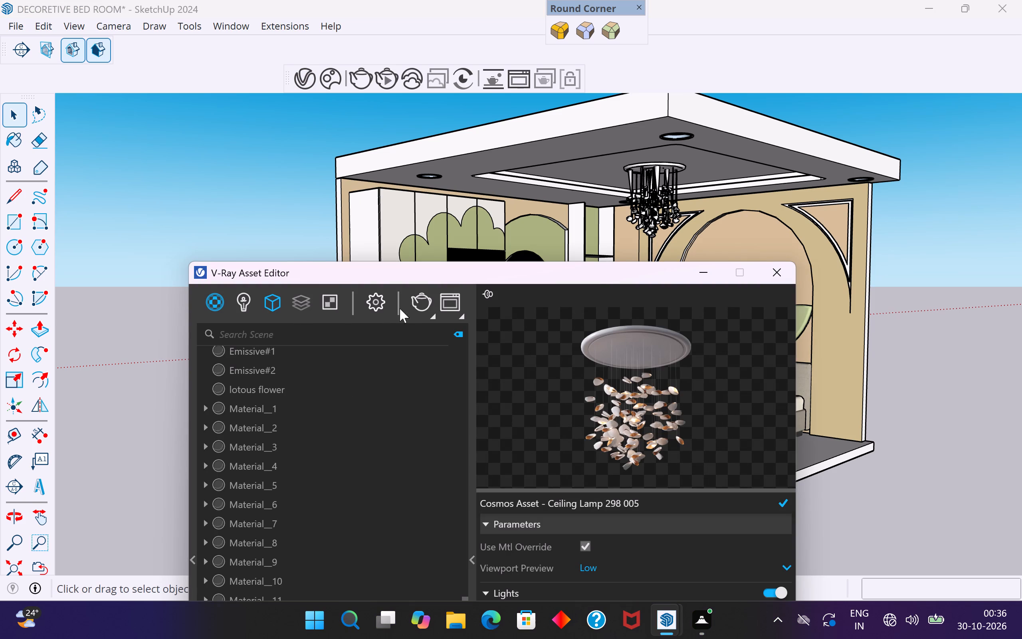
click(418, 304)
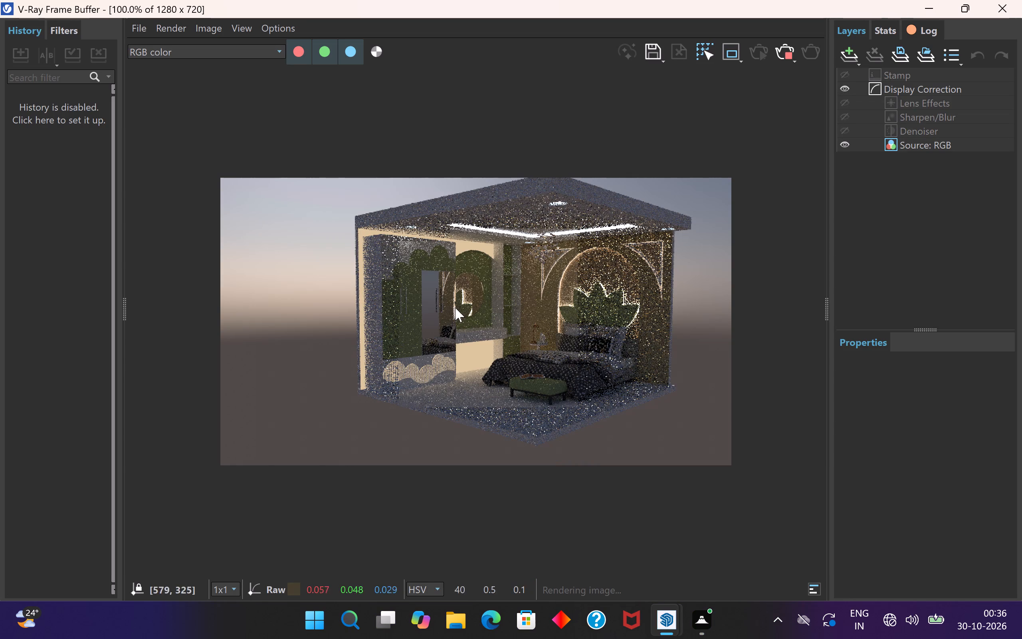
Examine the rendered wardrobe wall, ceiling lamp and bed wall, and close the render and asset windows.
scroll(638, 243, up, 1)
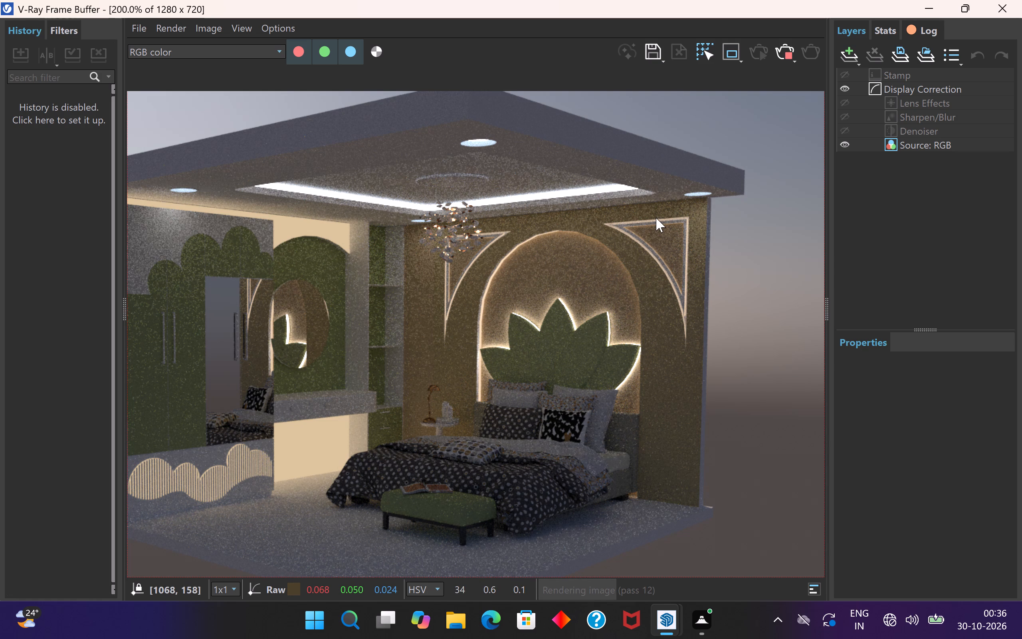
scroll(716, 370, down, 2)
scroll(440, 320, up, 1)
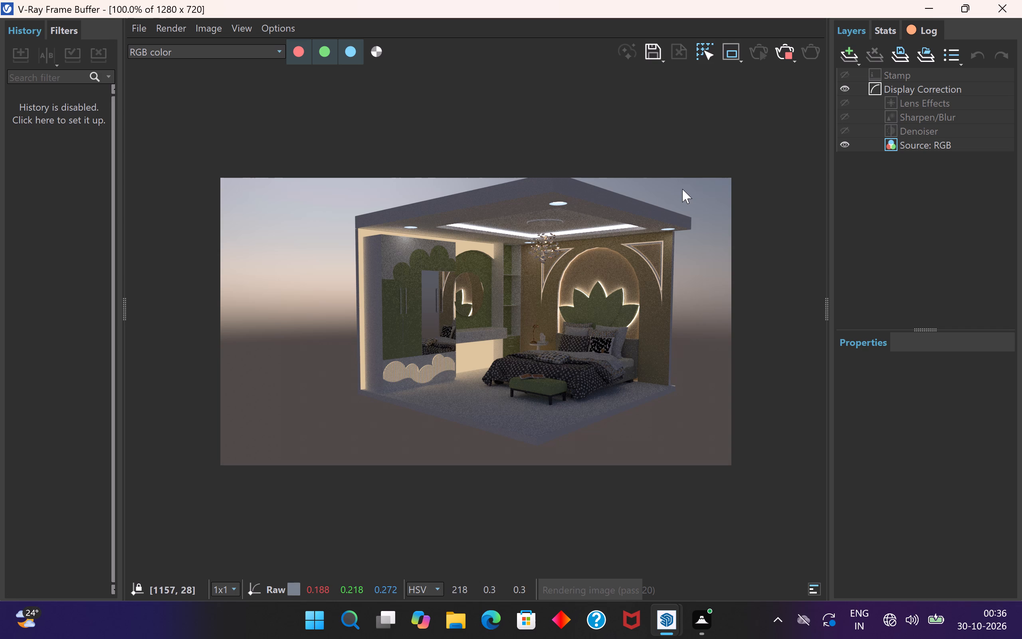
scroll(682, 189, up, 1)
scroll(682, 189, down, 1)
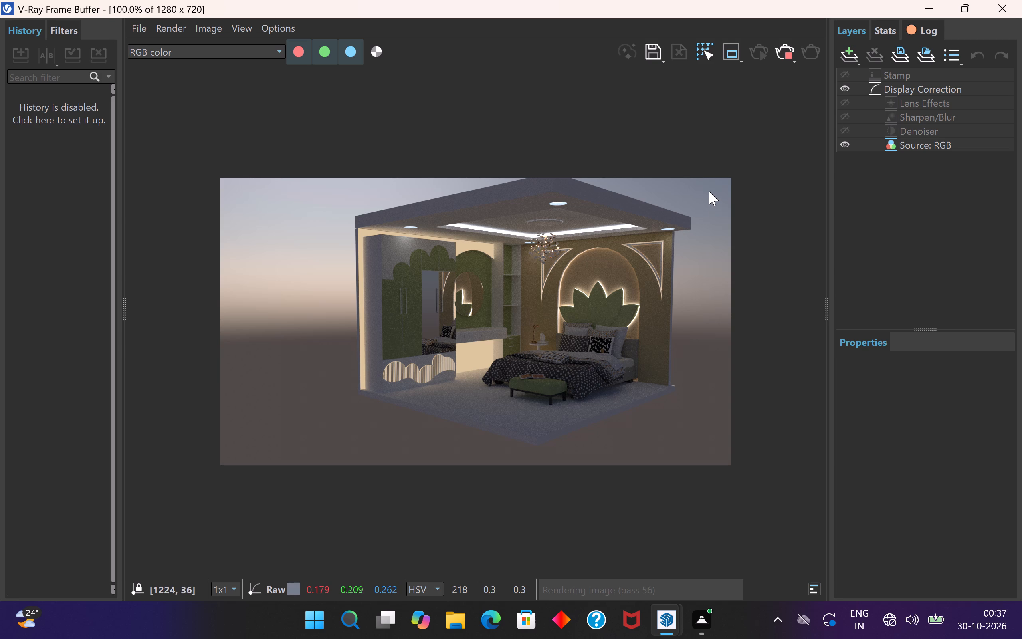
click(1011, 14)
click(778, 266)
click(909, 278)
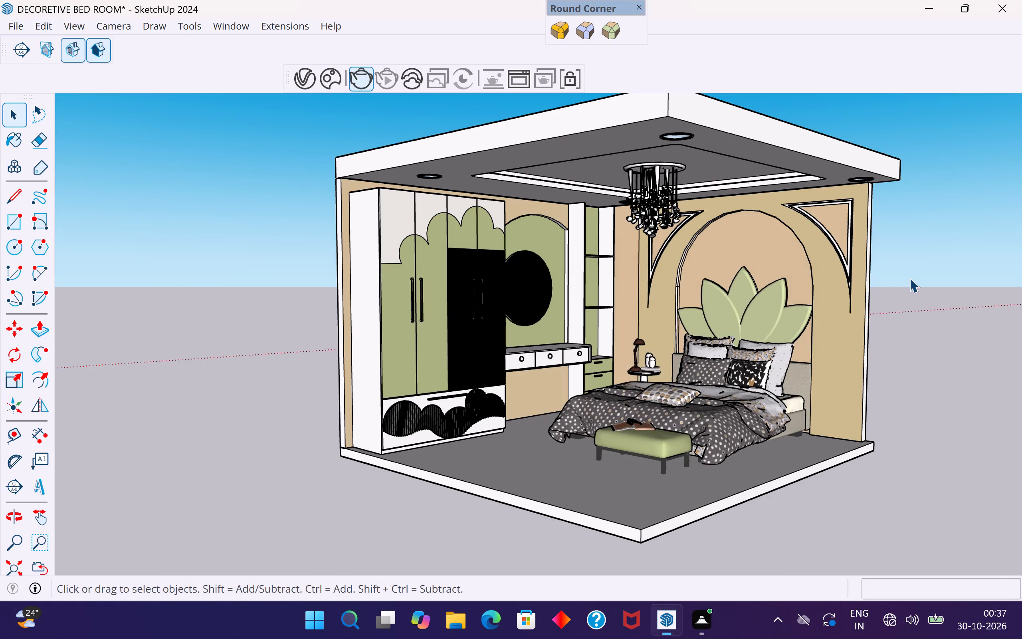
Undo the last upward move of the ceiling lamp.
click(548, 395)
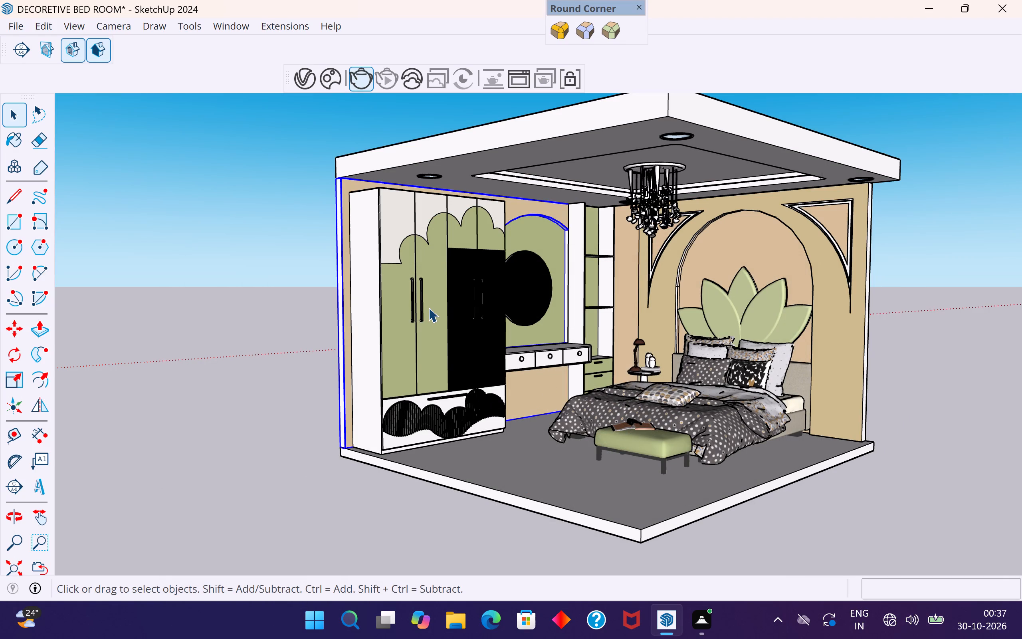
key(ctrl+z)
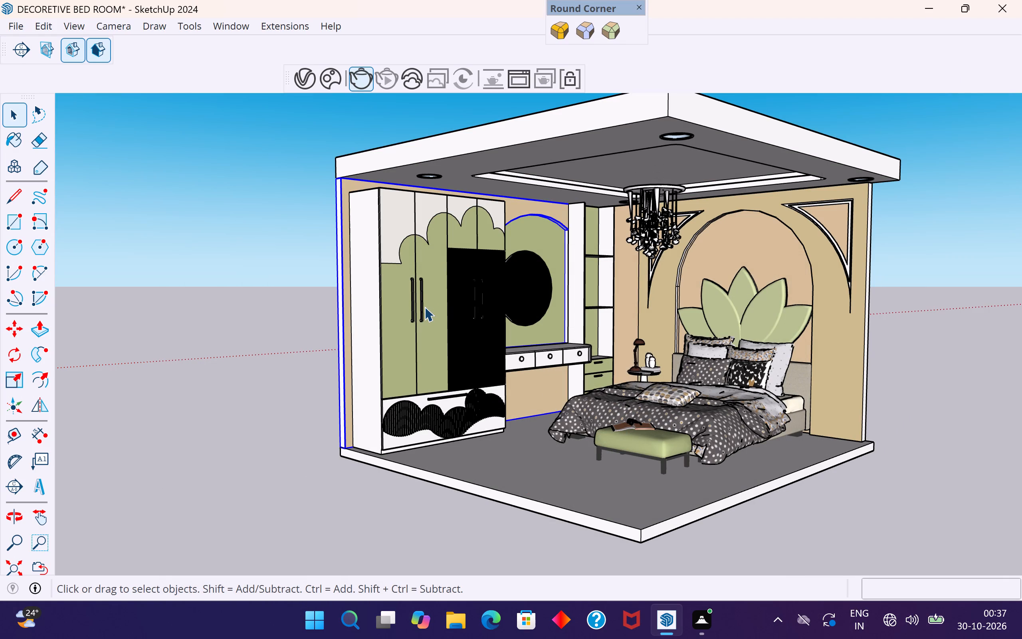
Enter the wardrobe wall group and select its beige face, with the V-Ray Asset Editor open beside the model.
click(535, 402)
double_click(543, 383)
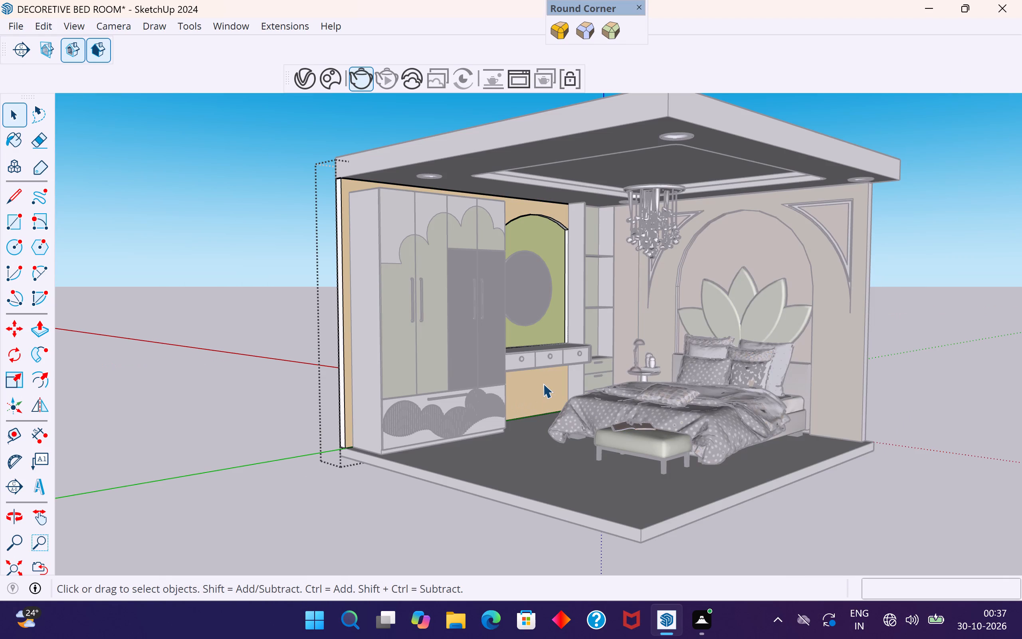
click(543, 383)
click(544, 391)
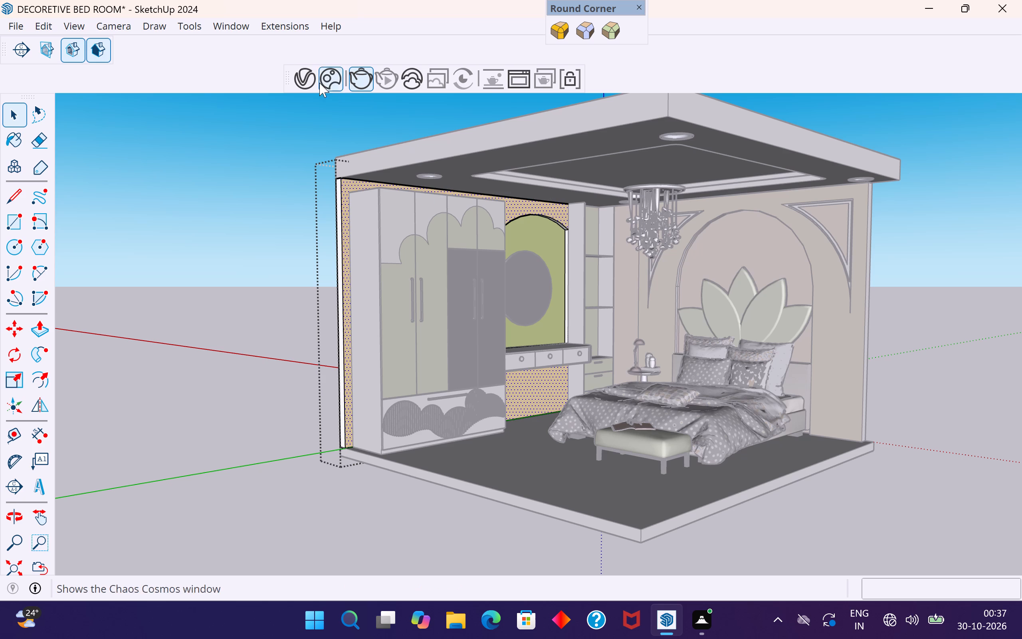
click(309, 76)
drag(576, 274, 820, 92)
click(214, 305)
scroll(344, 322, up, 4)
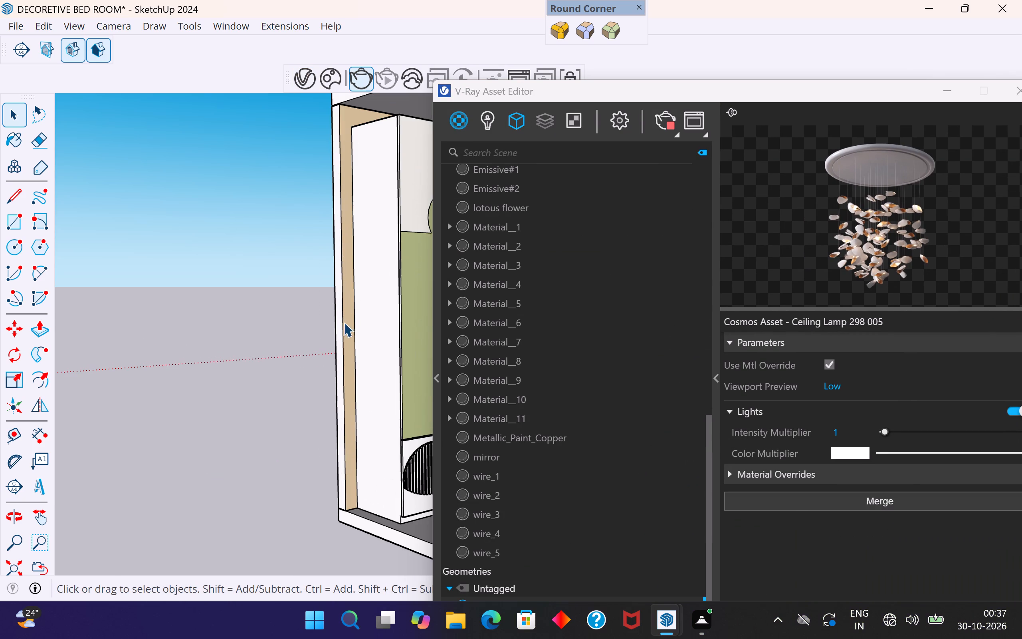
click(348, 321)
click(351, 321)
double_click(350, 320)
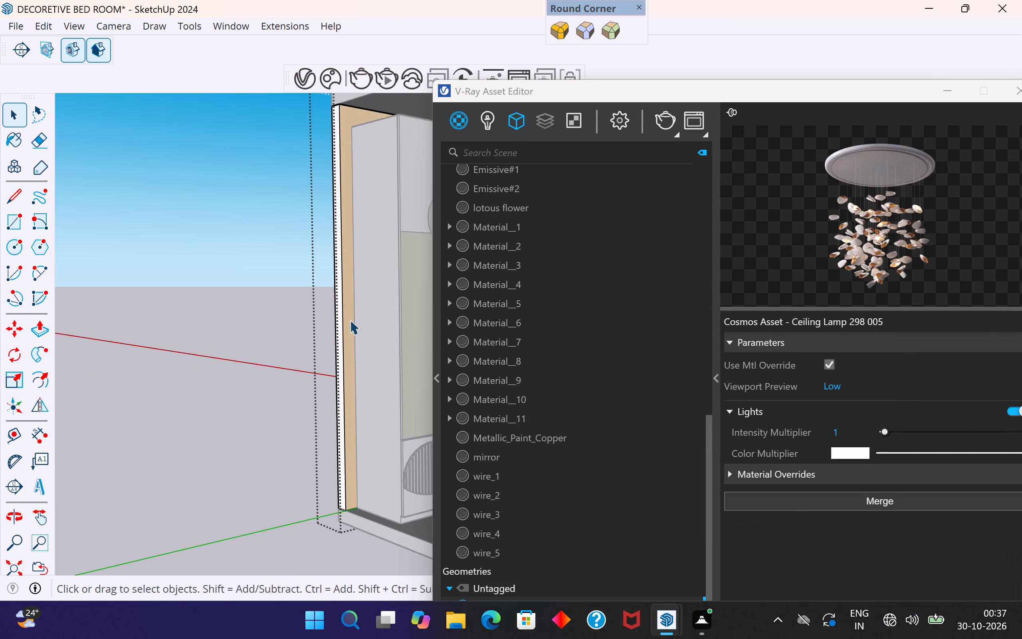
click(349, 314)
Look through the scene materials, including Emissive, Emissive#1, Emissive#2 and lotous flower, for the one used on the wardrobe wall.
scroll(586, 458, up, 5)
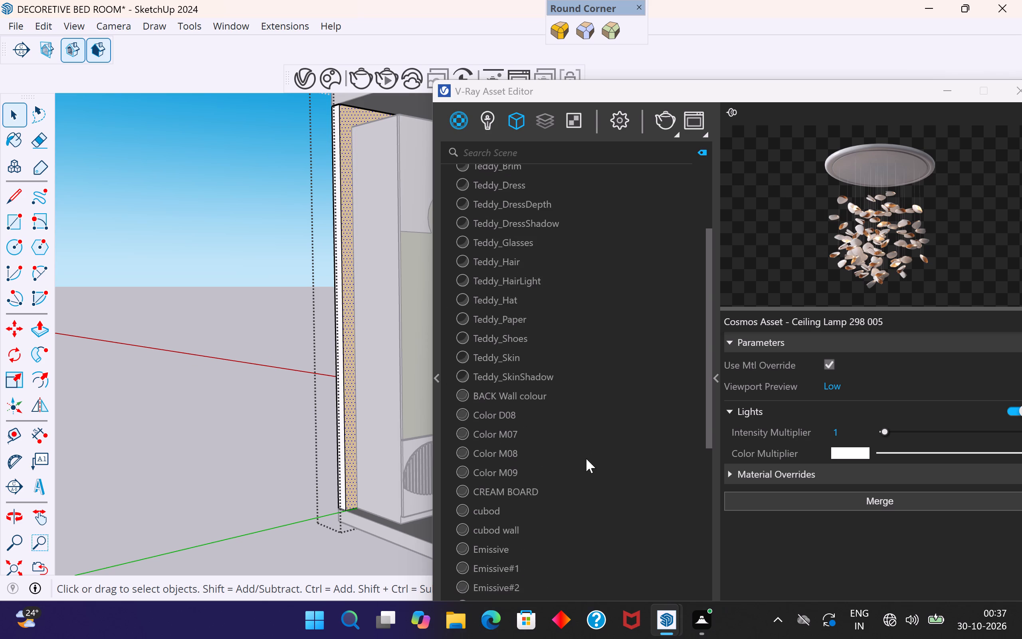
scroll(529, 379, up, 8)
scroll(529, 379, down, 7)
scroll(529, 379, up, 2)
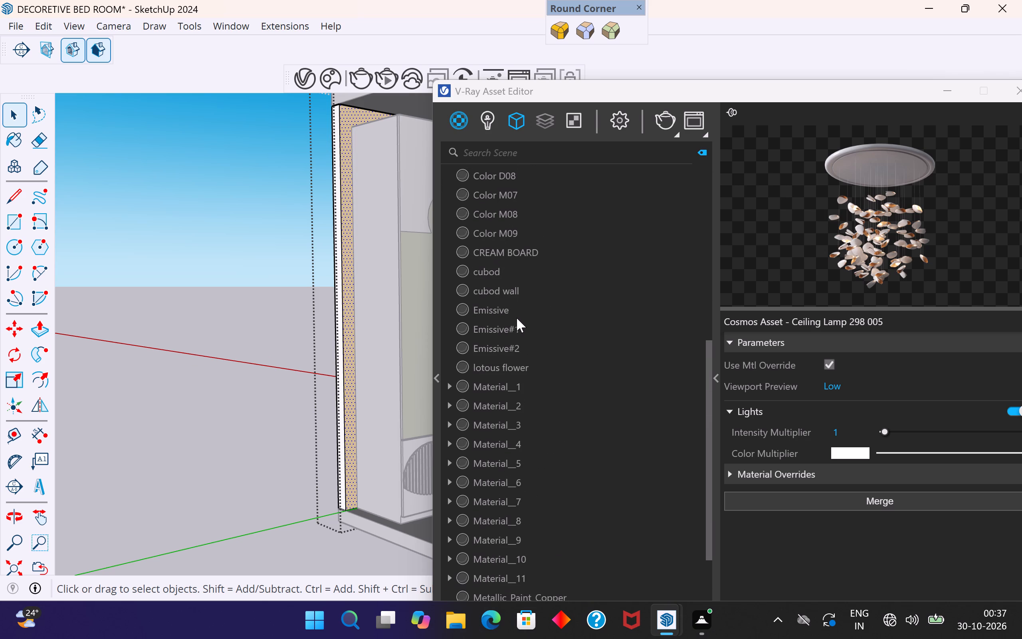
click(517, 316)
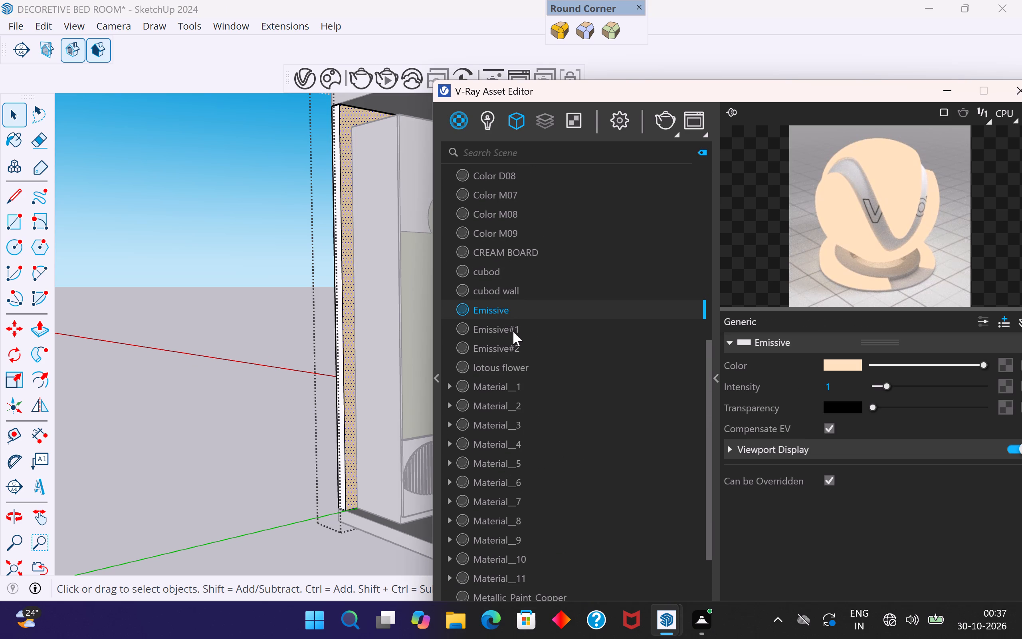
click(513, 331)
click(233, 369)
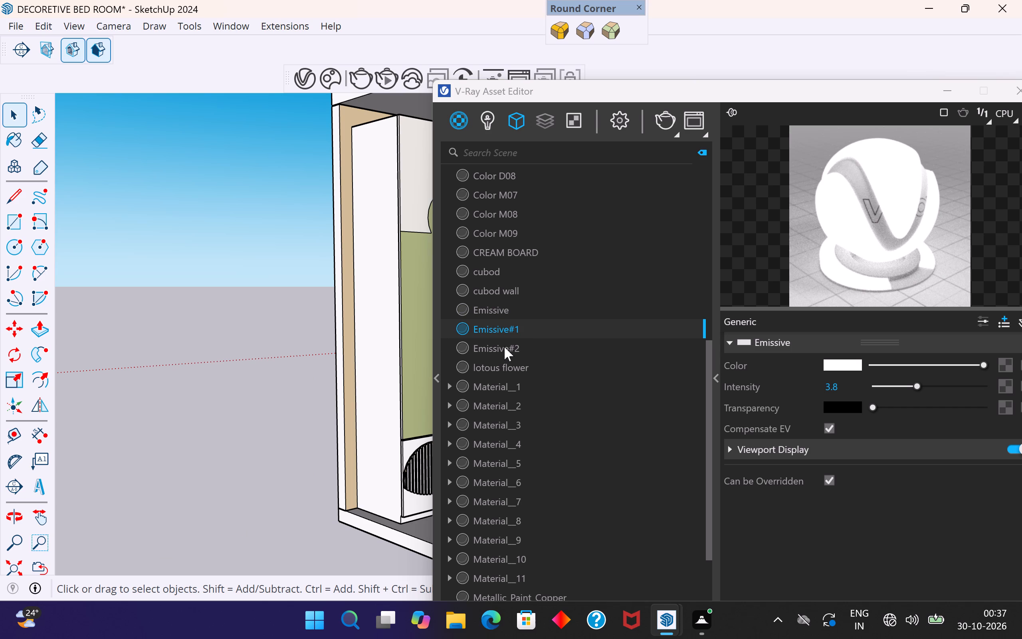
click(505, 347)
click(513, 368)
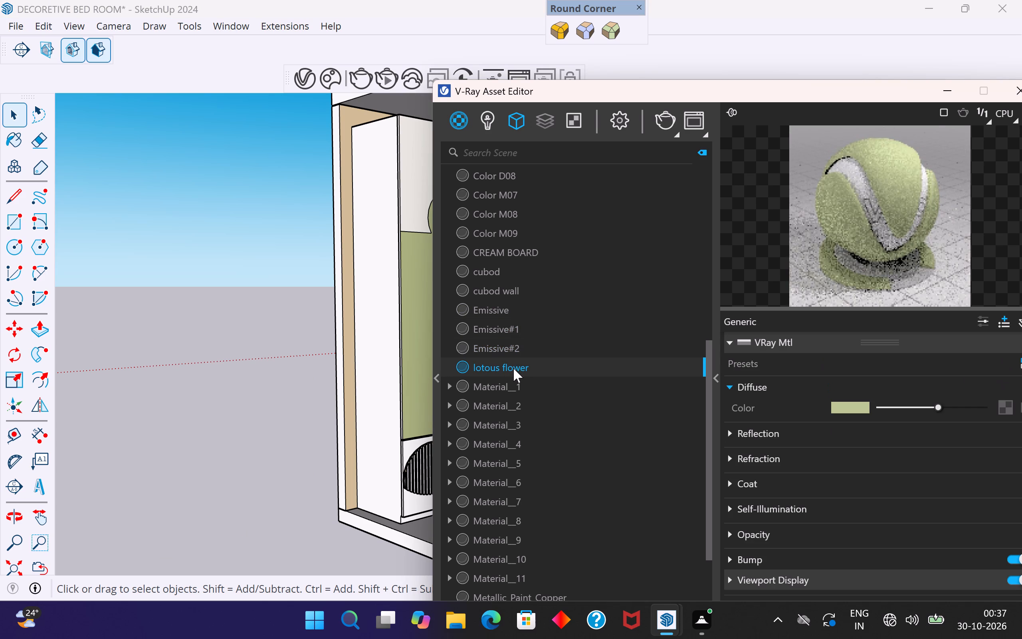
click(502, 389)
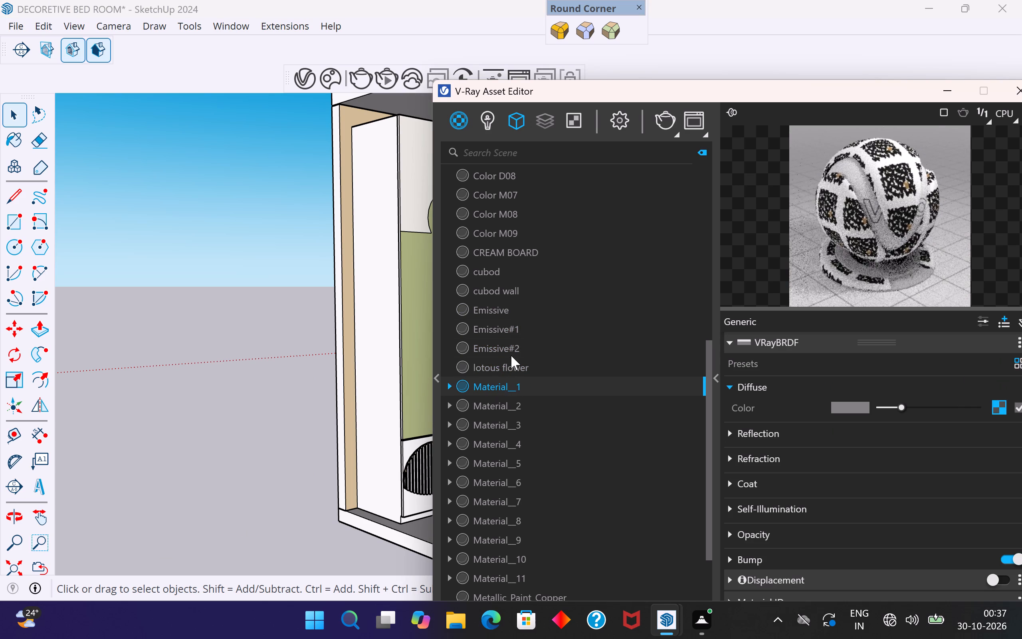
click(514, 343)
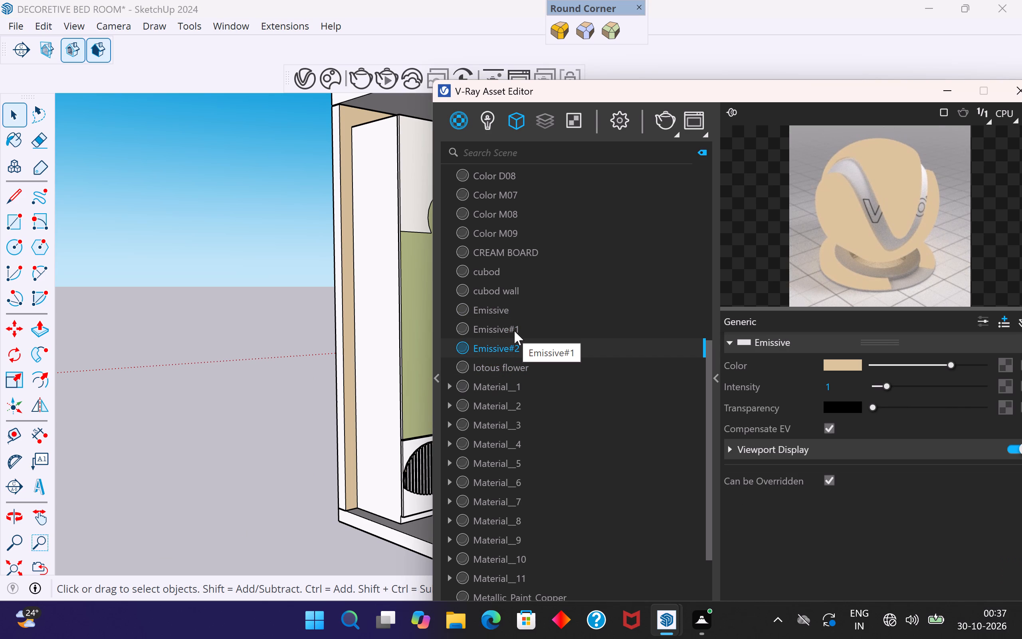
Examine the beige wall around the wardrobe and dressing table from a closer corner view, and close the V-Ray Asset Editor.
scroll(295, 324, down, 5)
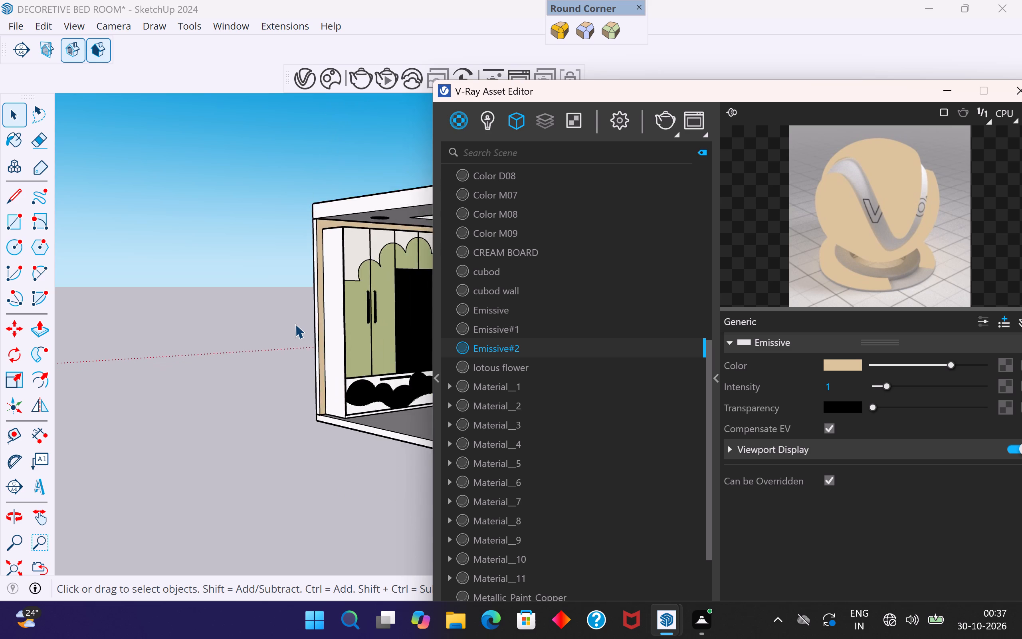
scroll(295, 324, down, 4)
scroll(212, 272, down, 4)
scroll(192, 349, down, 4)
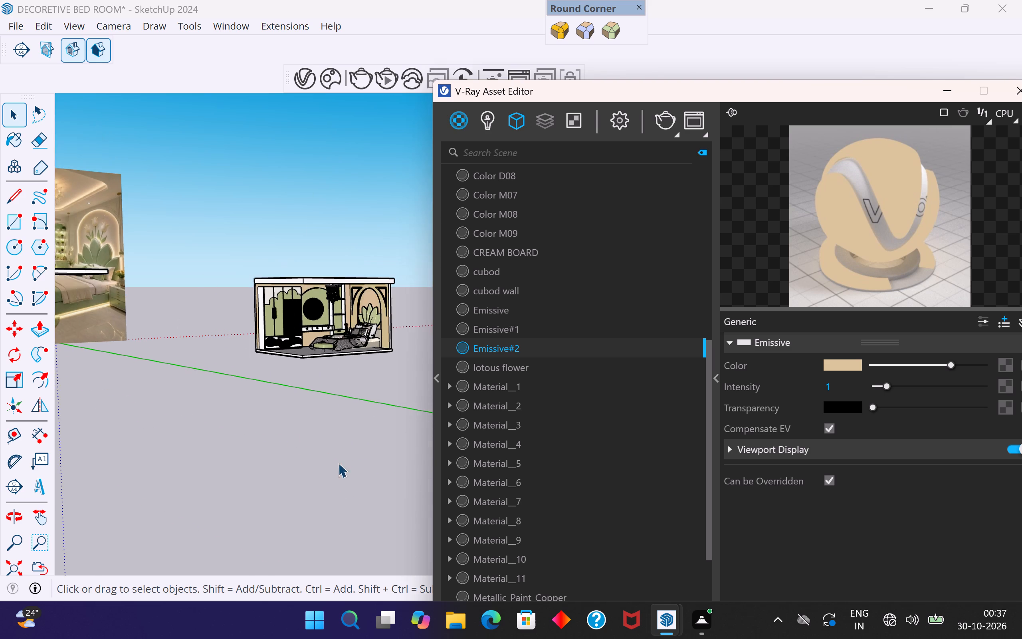
middle_drag(344, 465, 413, 477)
scroll(249, 311, down, 4)
middle_drag(335, 401, 396, 409)
scroll(312, 338, up, 10)
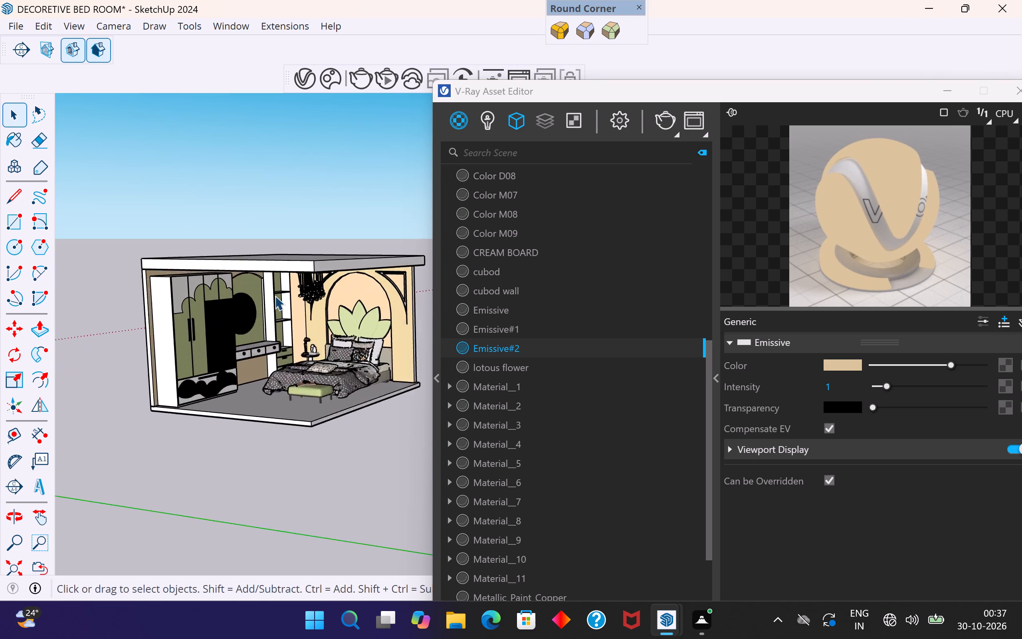
scroll(275, 296, up, 7)
middle_drag(273, 302, 211, 270)
scroll(211, 269, up, 3)
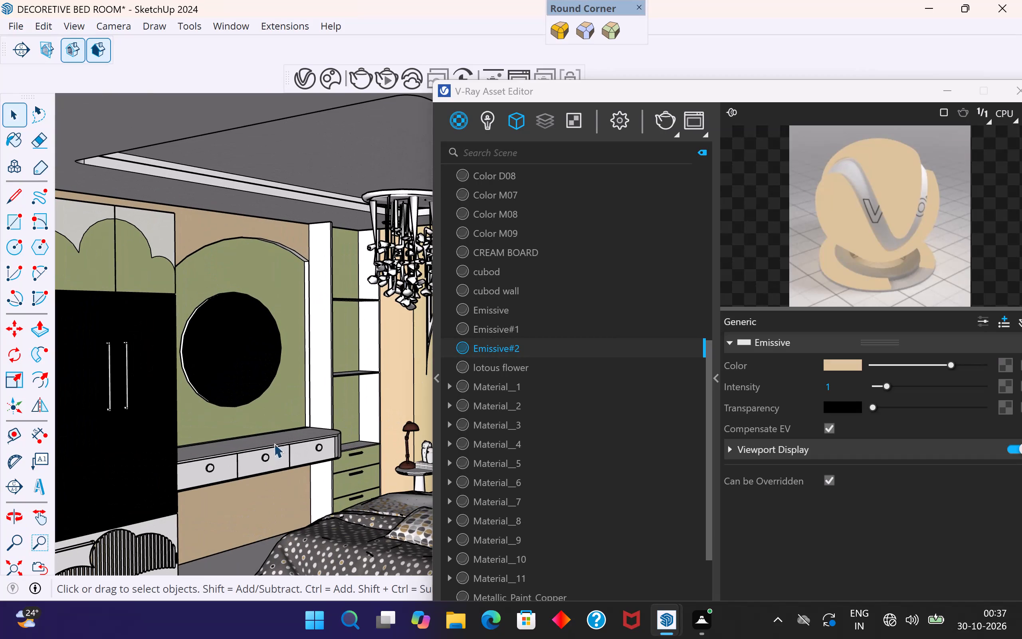
click(242, 509)
scroll(345, 268, down, 6)
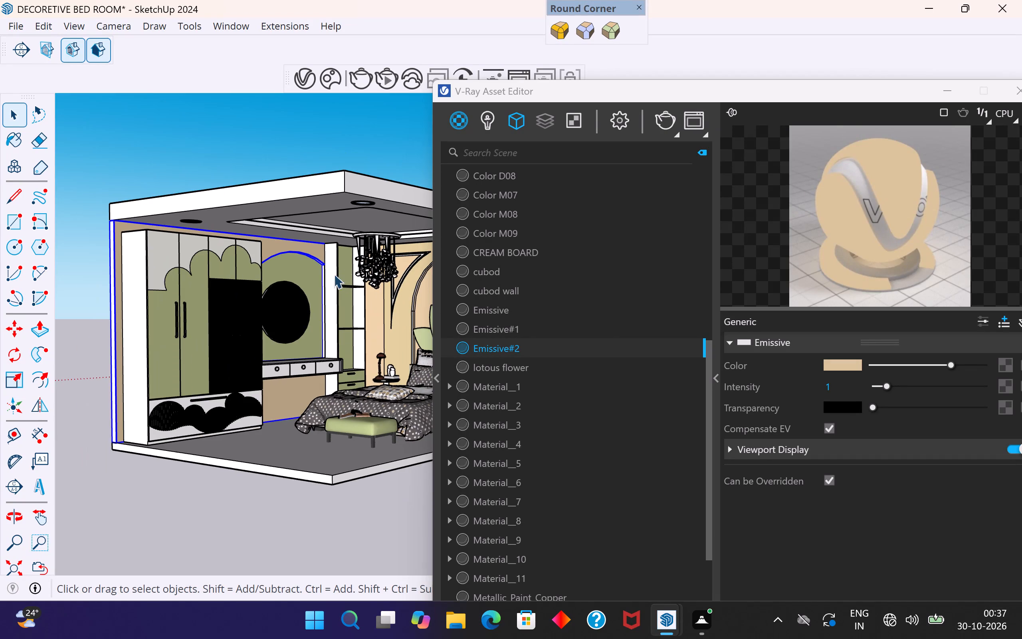
click(91, 339)
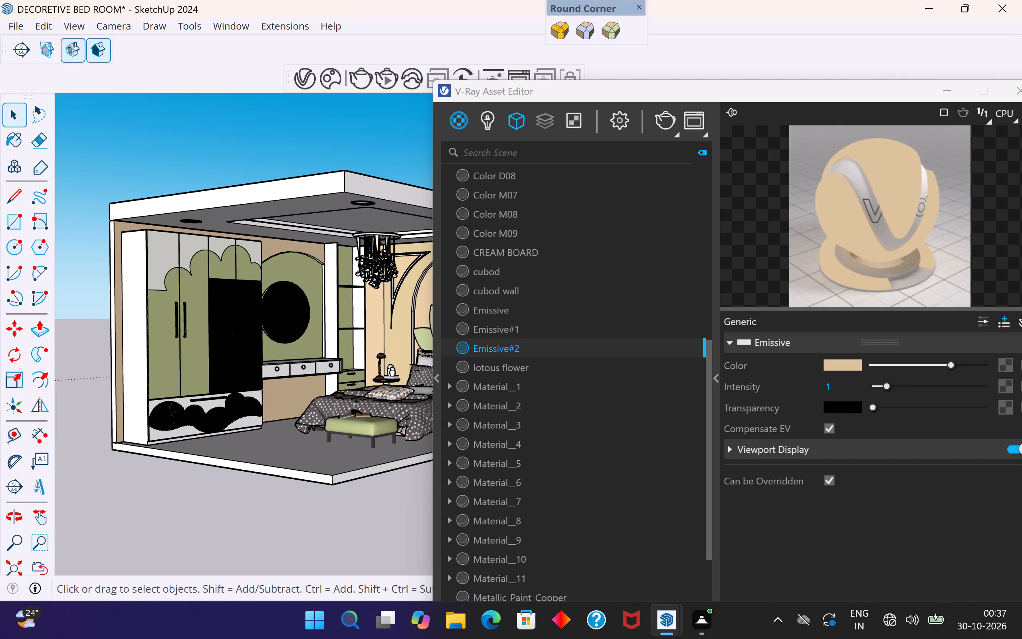
drag(832, 92, 631, 85)
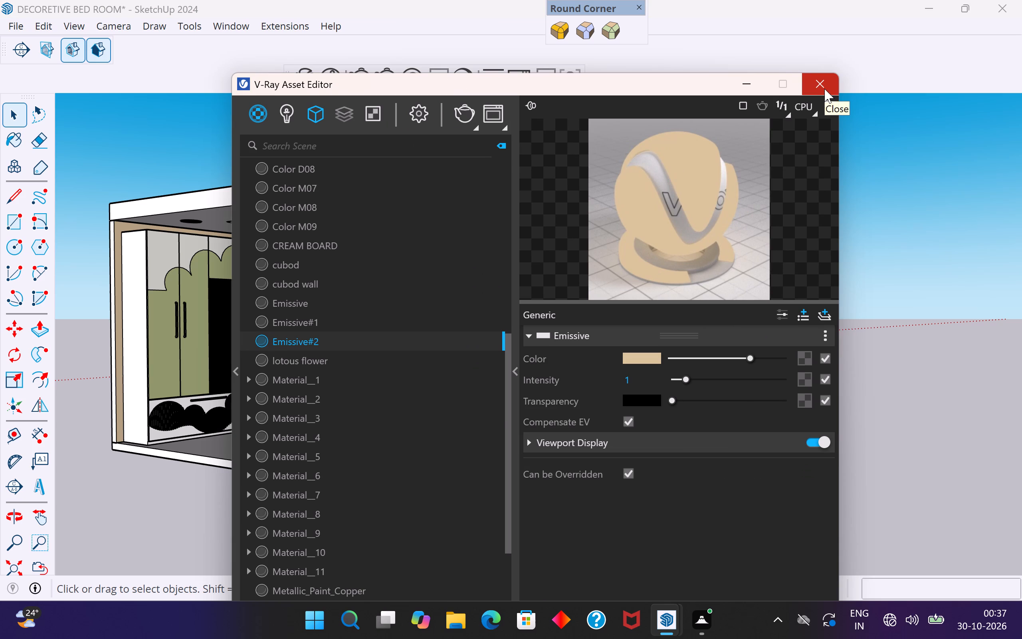
click(824, 89)
click(834, 196)
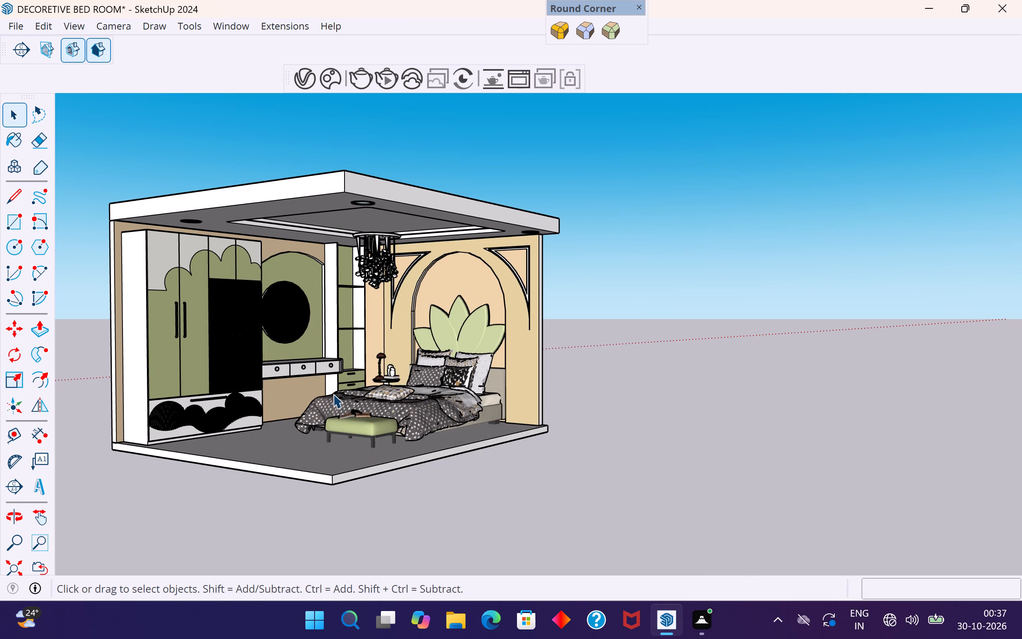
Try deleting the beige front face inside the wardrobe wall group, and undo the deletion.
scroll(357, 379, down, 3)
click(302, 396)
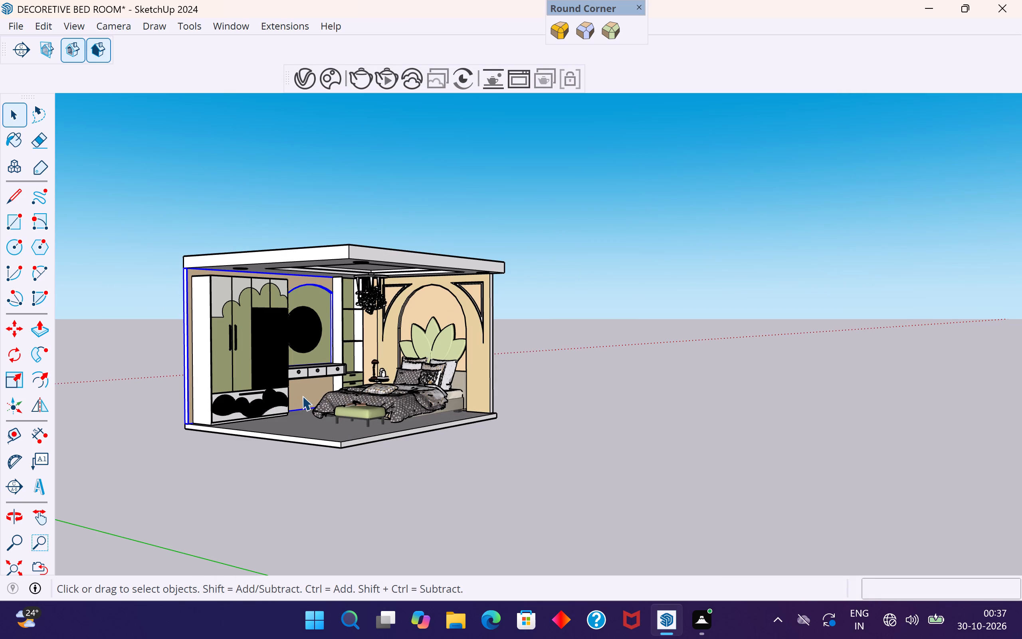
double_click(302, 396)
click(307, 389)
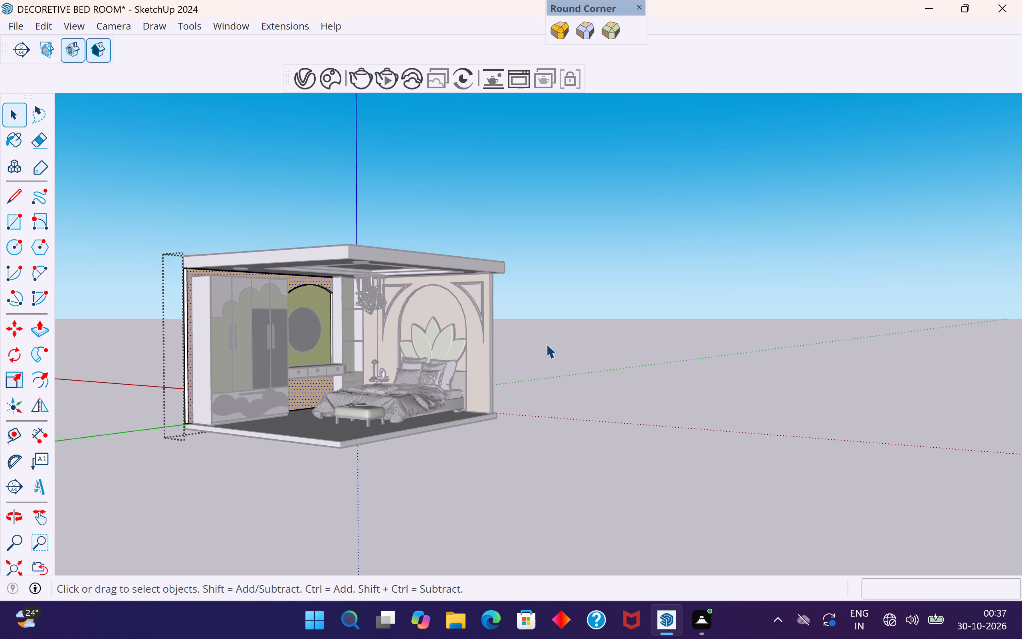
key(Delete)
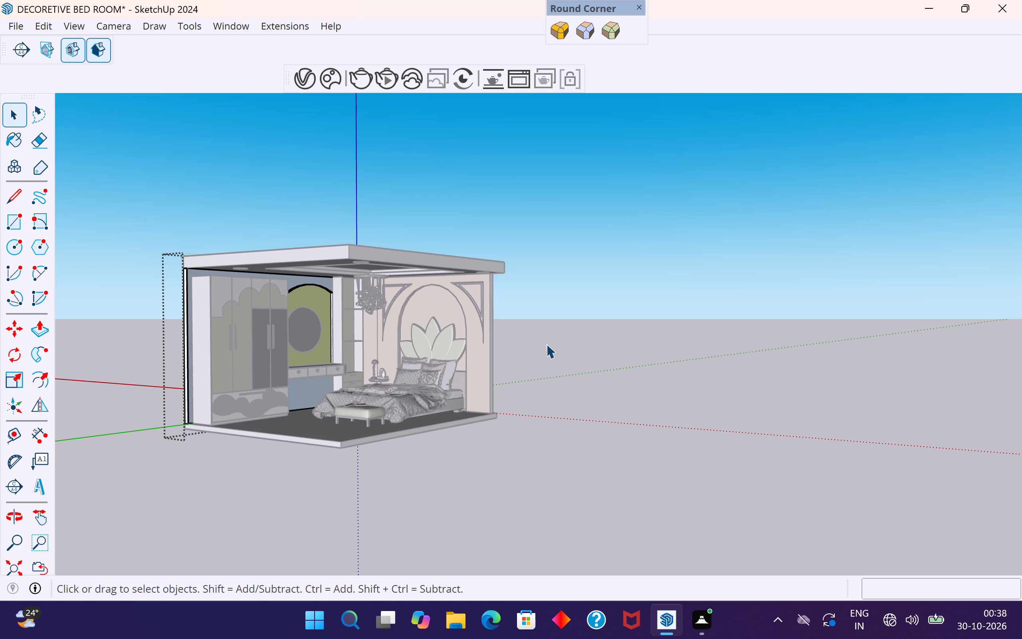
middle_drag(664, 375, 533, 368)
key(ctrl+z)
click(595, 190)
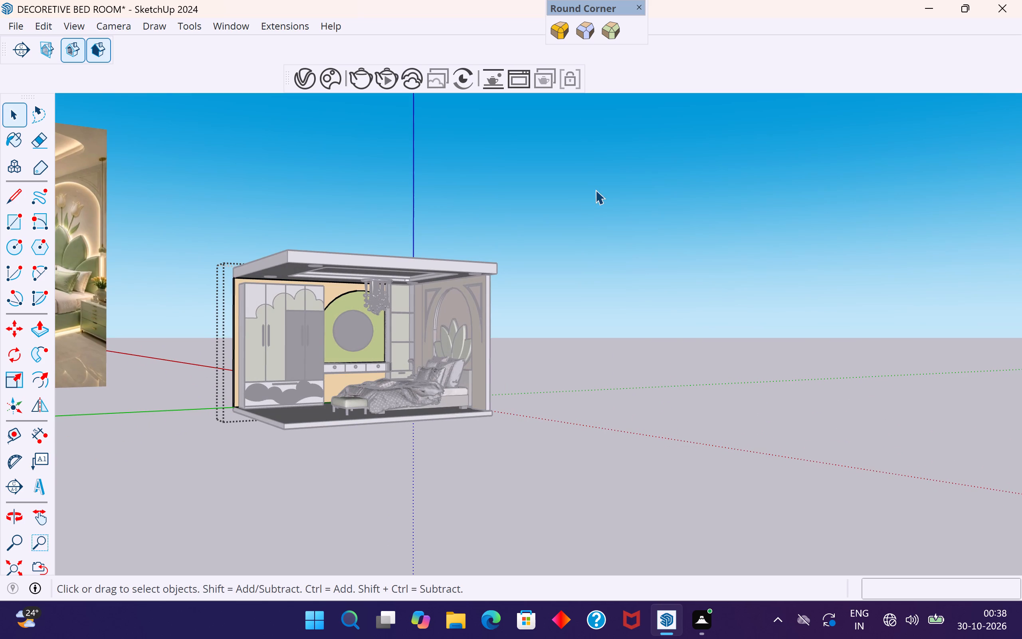
Enter the wardrobe wall group from a corner view of the room and select its beige face below the dressing table.
scroll(440, 344, up, 2)
scroll(585, 322, up, 2)
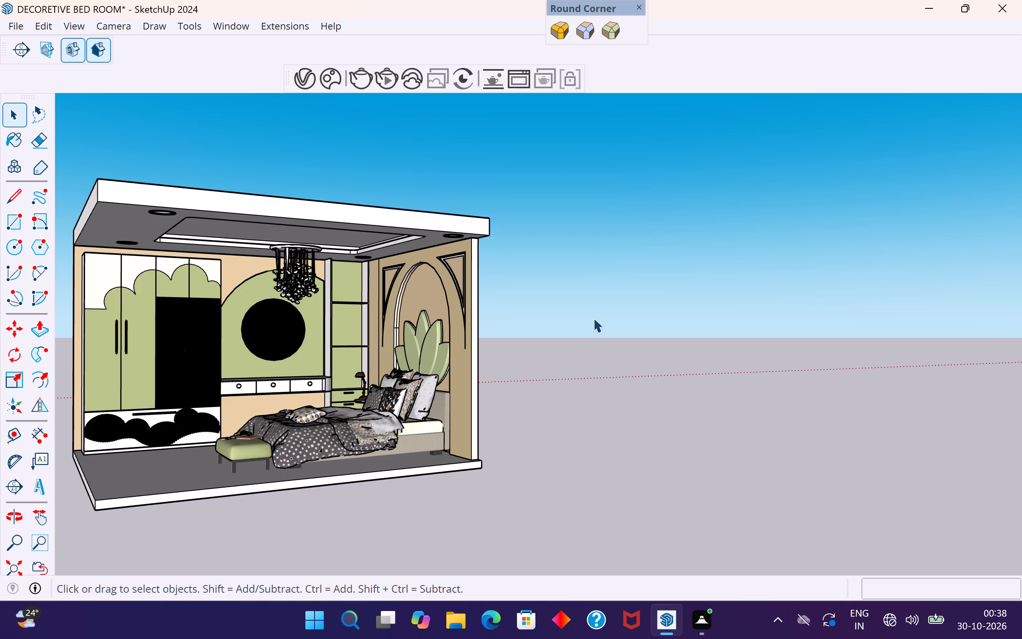
scroll(646, 301, down, 5)
middle_drag(357, 361, 524, 393)
scroll(424, 375, up, 1)
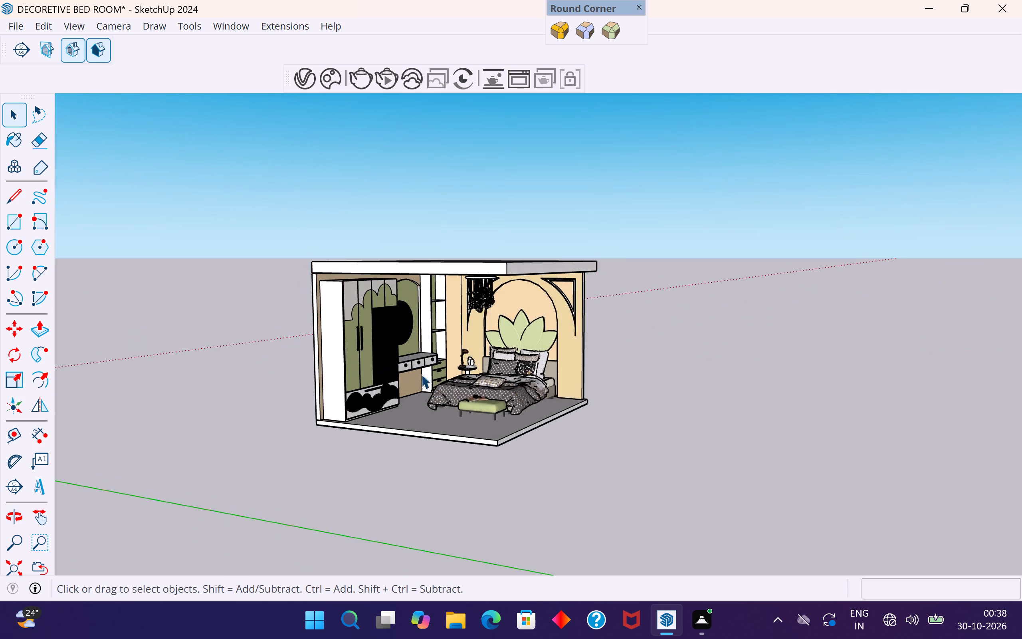
scroll(421, 374, up, 7)
double_click(405, 405)
click(412, 395)
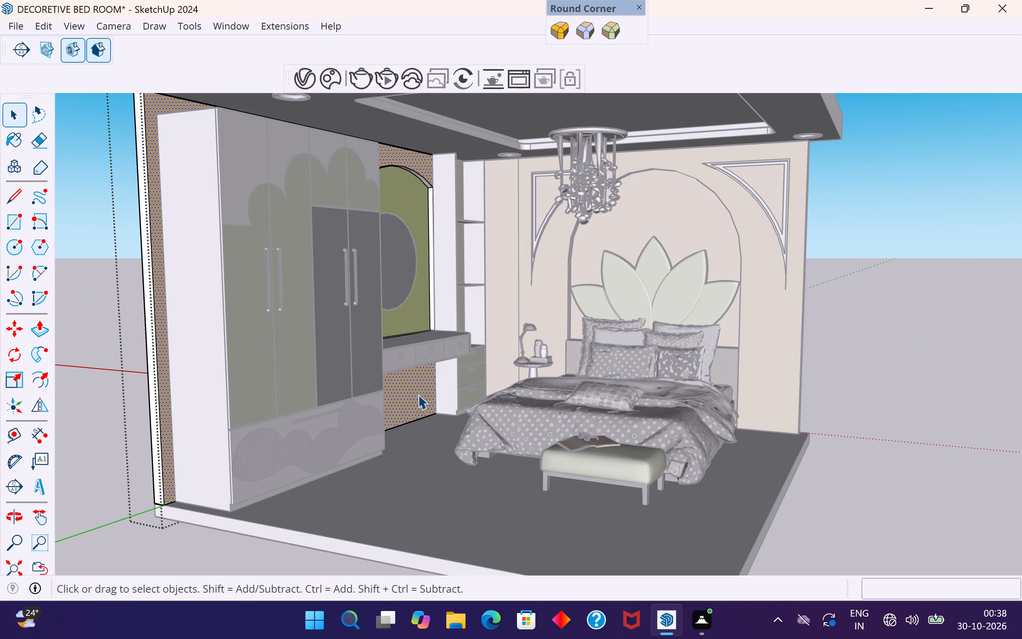
Check the scene materials mirror, wire_1 and wire_2 in the V-Ray Asset Editor against the wardrobe wall, and close the editor.
click(297, 79)
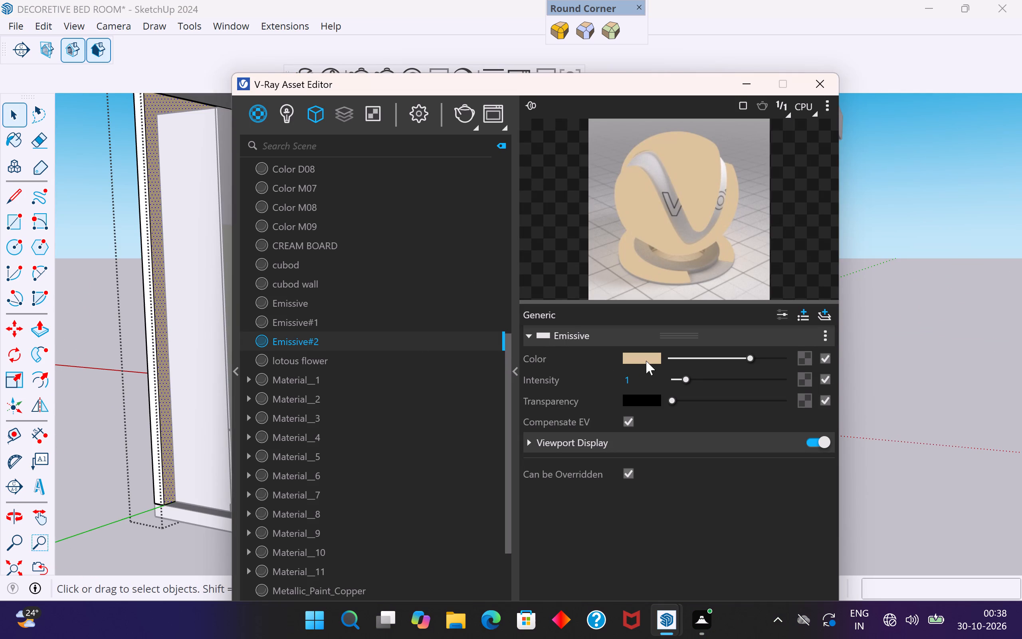
drag(596, 83, 860, 36)
scroll(675, 292, down, 6)
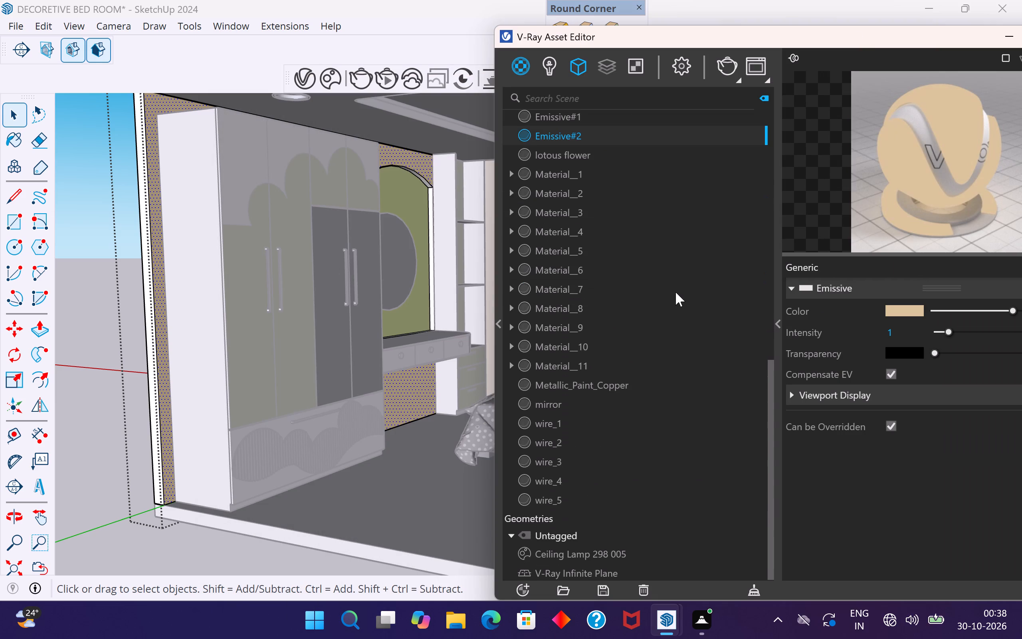
scroll(675, 292, down, 5)
scroll(584, 504, down, 2)
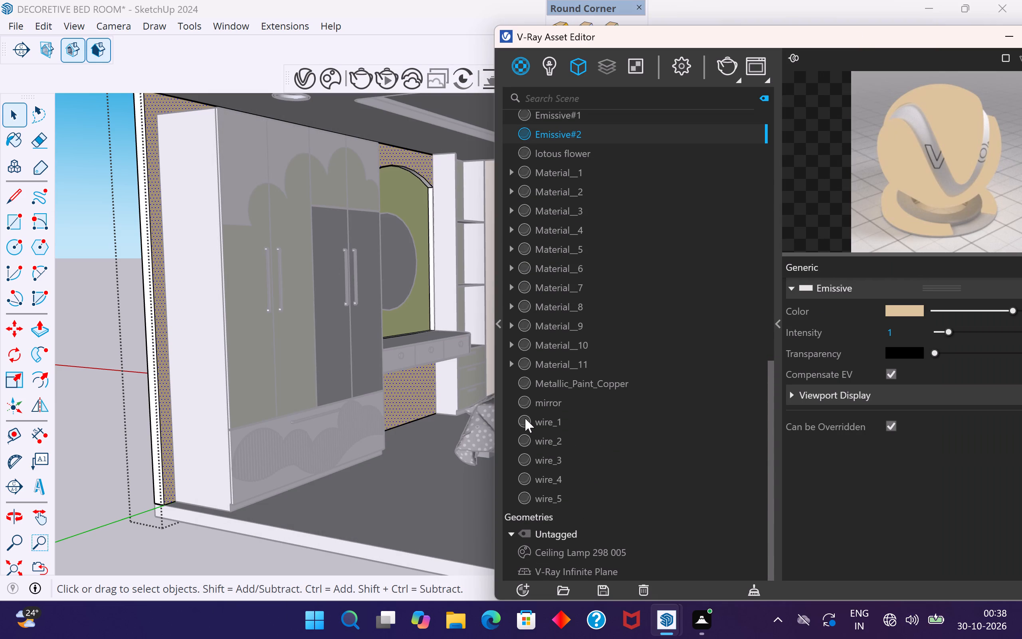
click(525, 403)
click(525, 403)
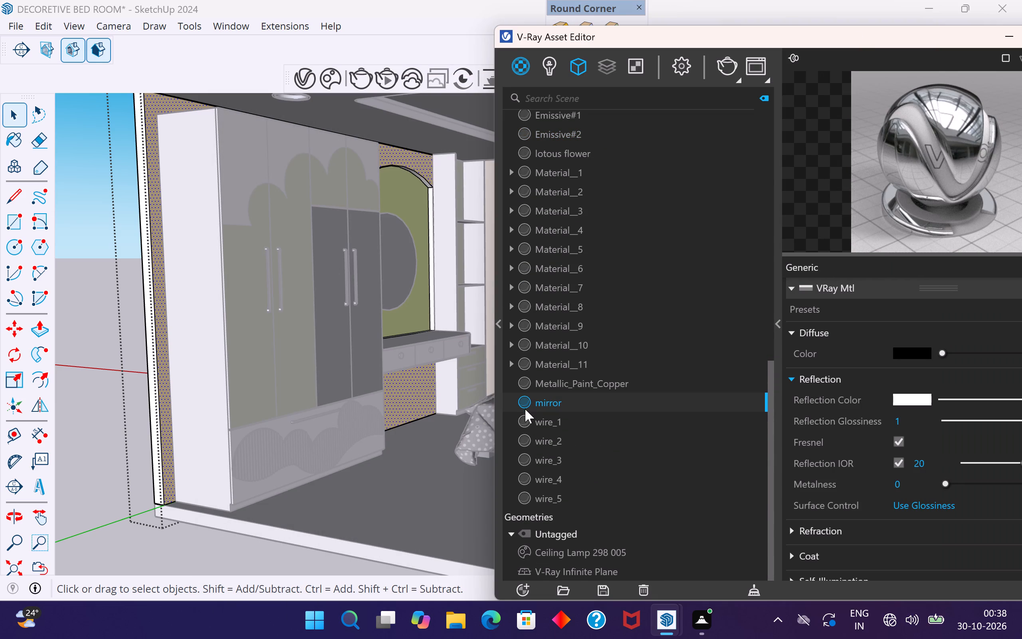
click(164, 547)
click(525, 424)
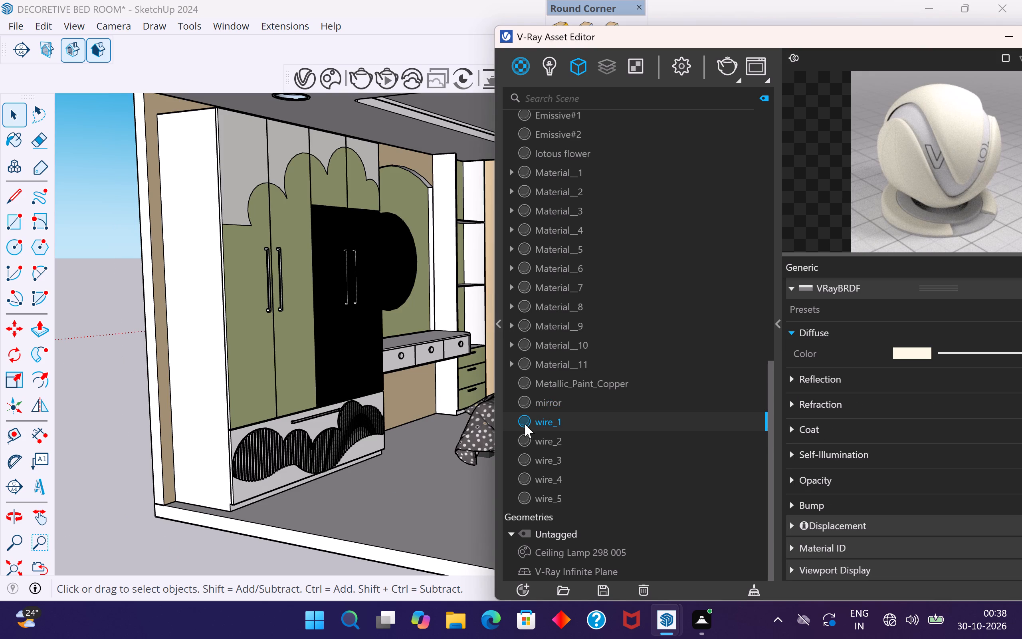
click(527, 442)
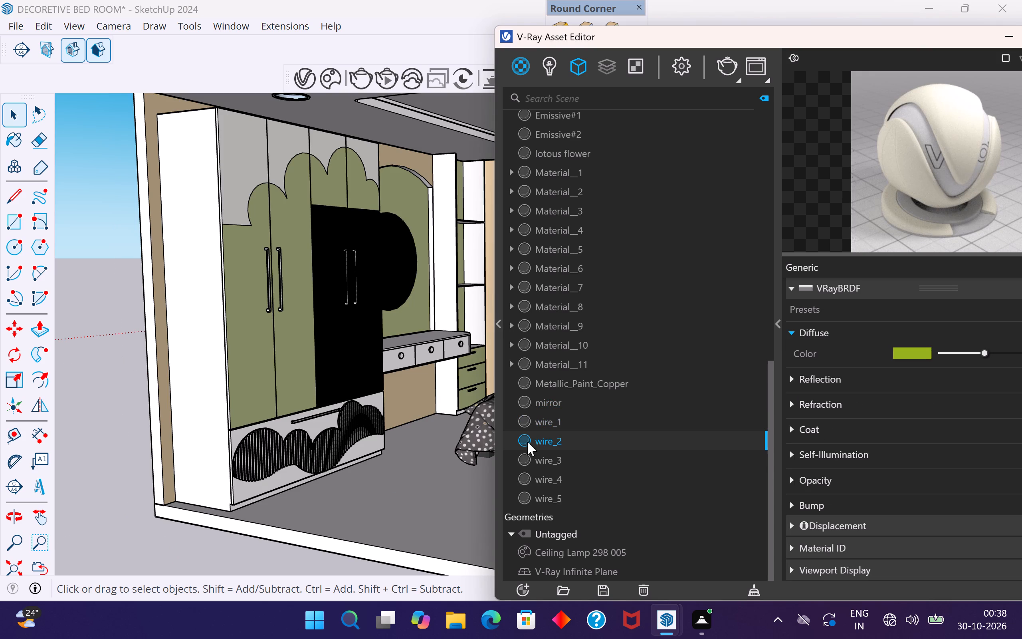
scroll(586, 475, up, 13)
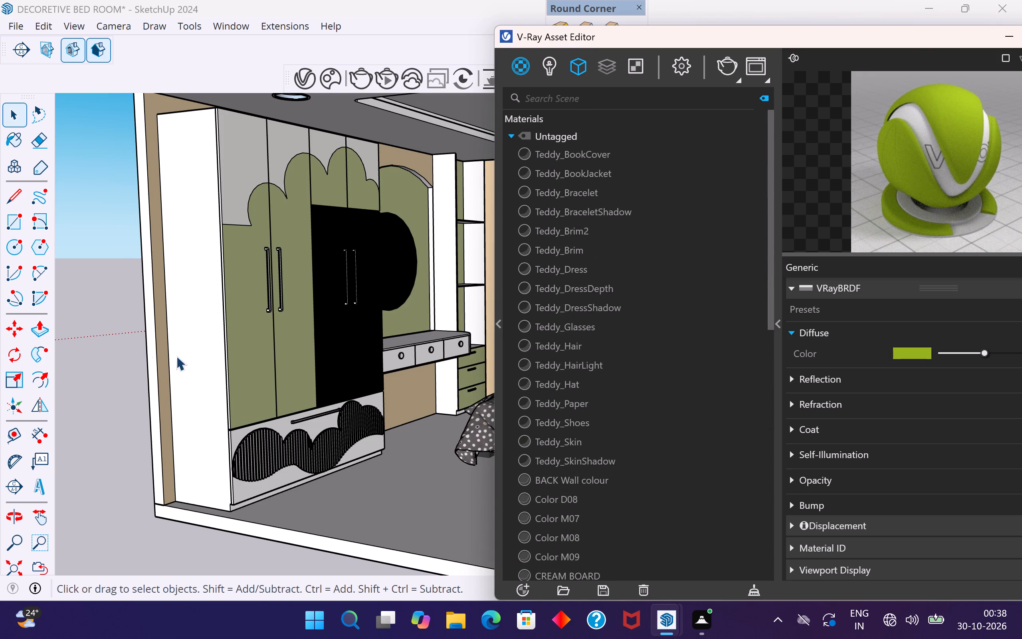
click(99, 356)
drag(978, 38, 773, 44)
click(889, 42)
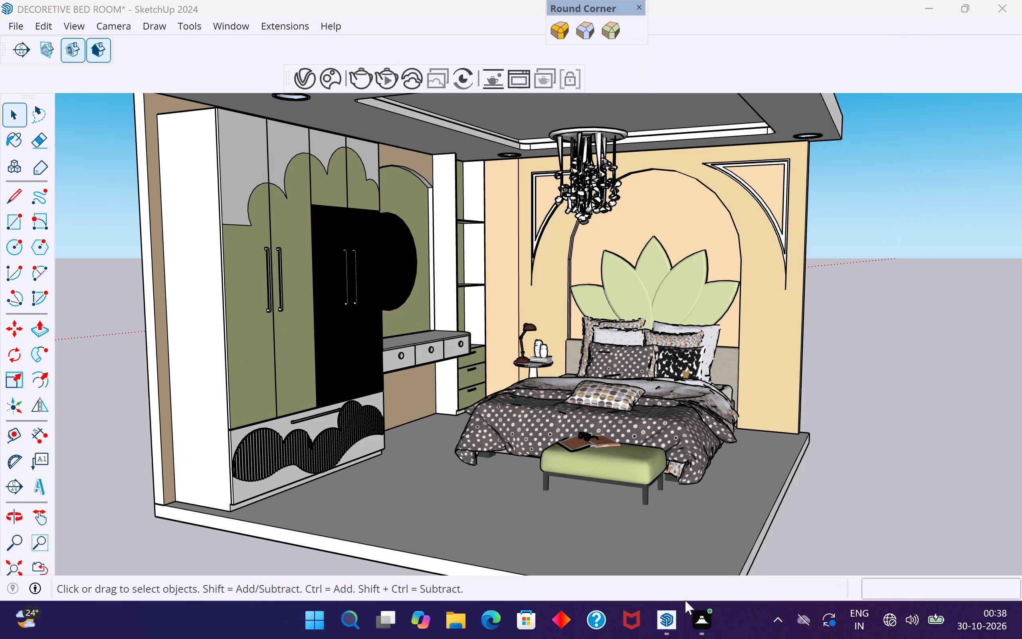
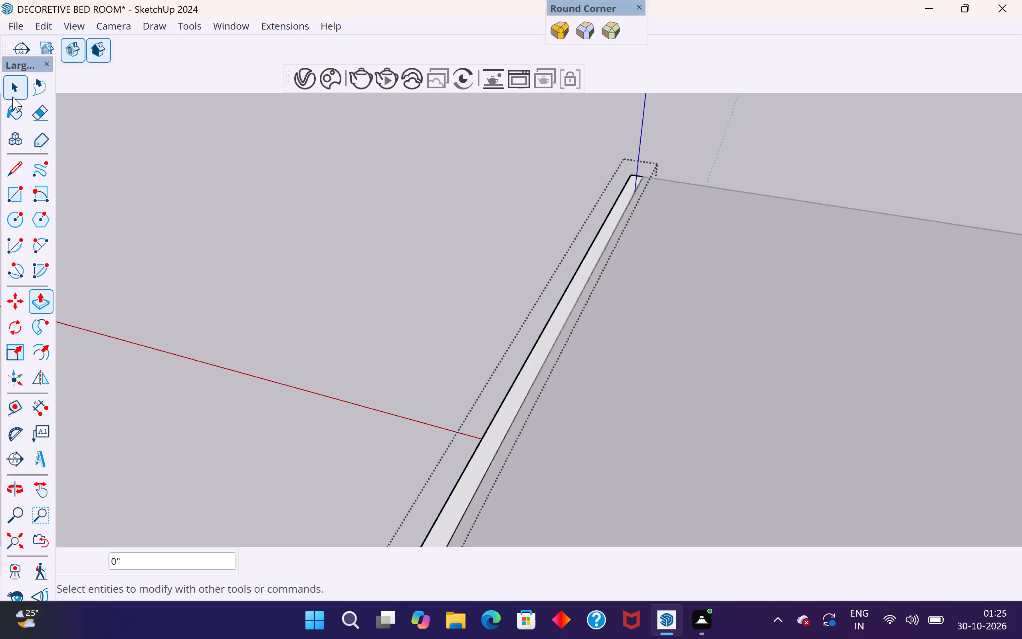
Extend the front end face of the side wall opposite the headboard outward by 1' with Push/Pull.
click(12, 97)
click(244, 248)
scroll(397, 314, down, 12)
middle_drag(447, 374, 582, 244)
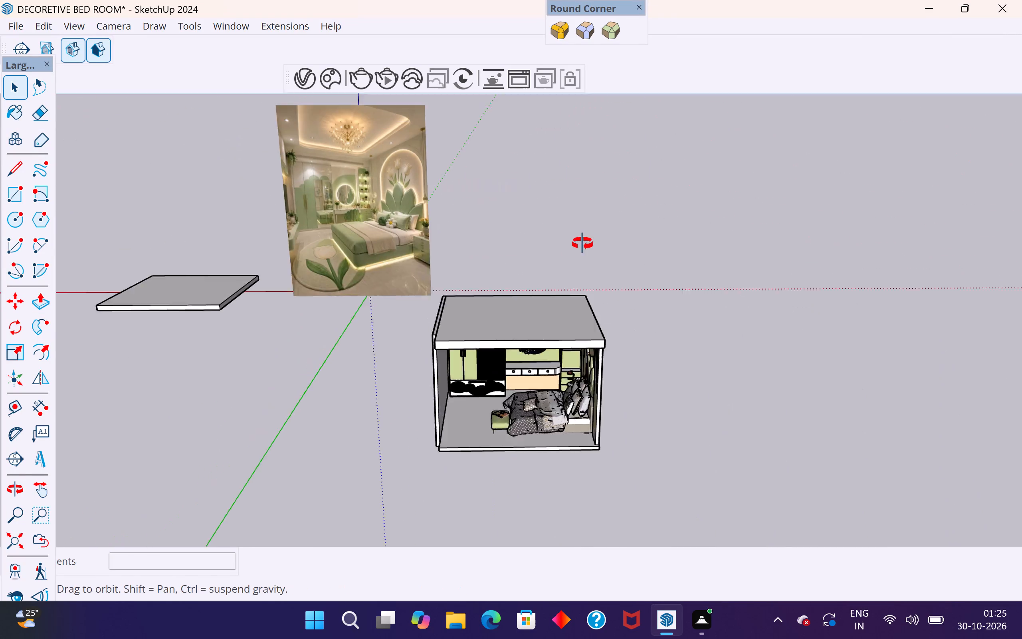
middle_drag(582, 244, 587, 225)
scroll(583, 312, up, 7)
middle_drag(615, 347, 635, 304)
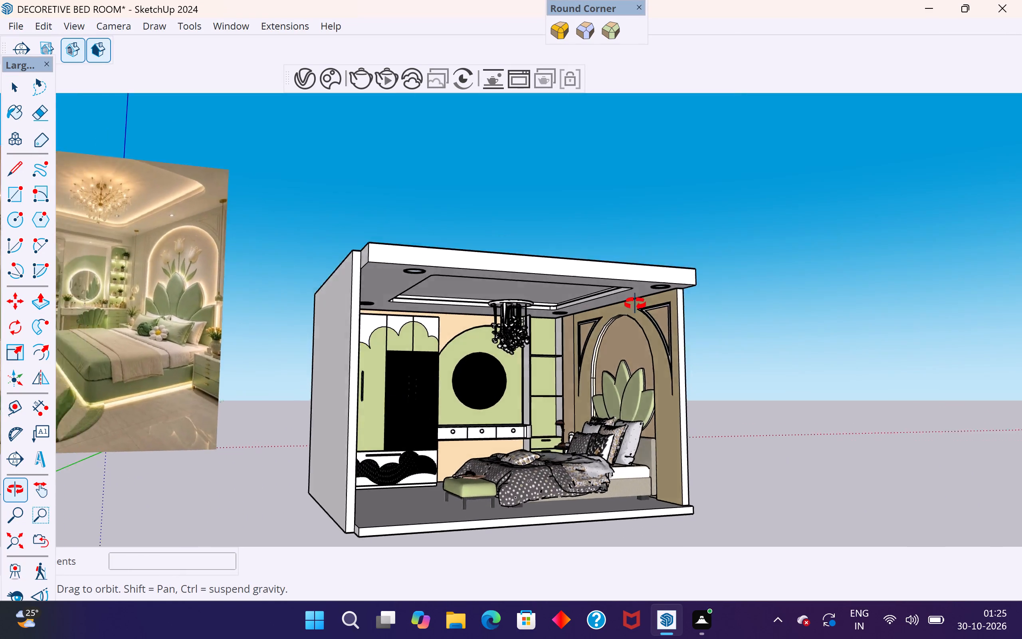
middle_drag(635, 304, 453, 321)
scroll(216, 484, up, 4)
scroll(466, 265, down, 5)
middle_drag(456, 343, 447, 380)
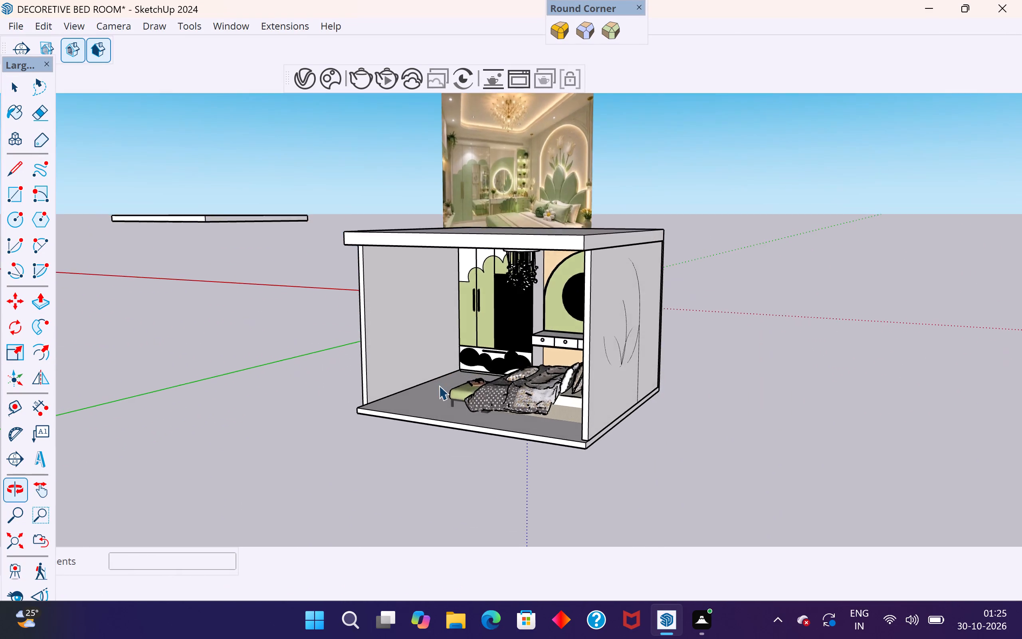
scroll(381, 401, up, 8)
click(353, 389)
double_click(356, 390)
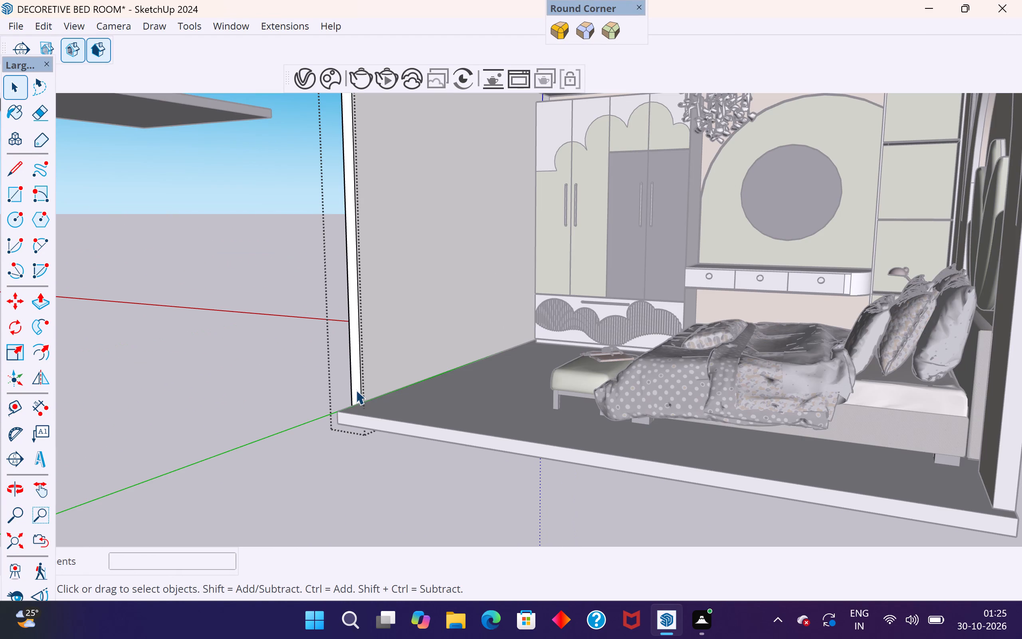
click(355, 387)
click(42, 303)
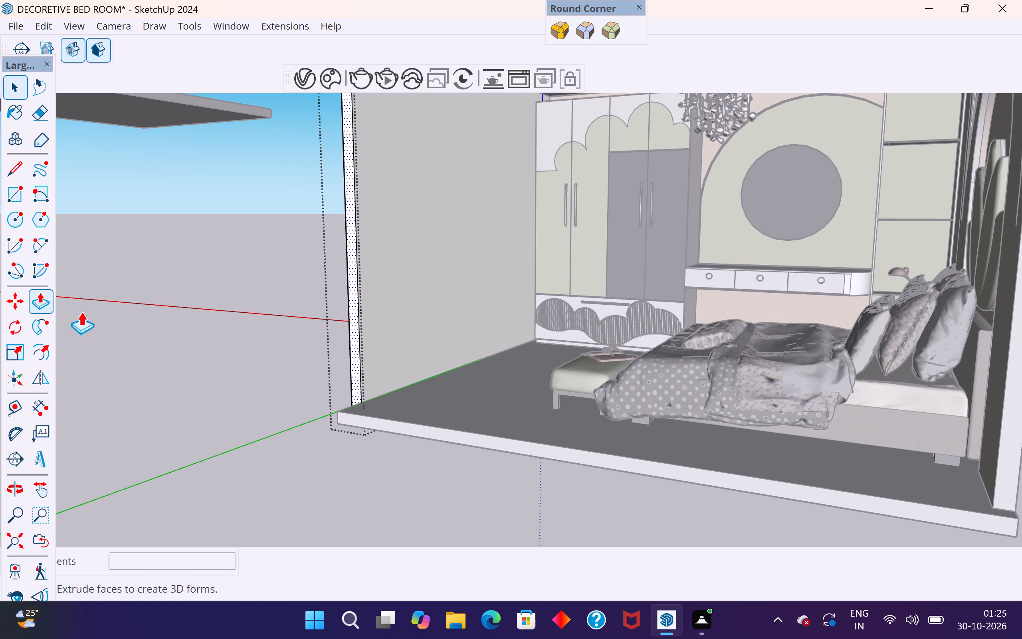
click(358, 390)
click(358, 414)
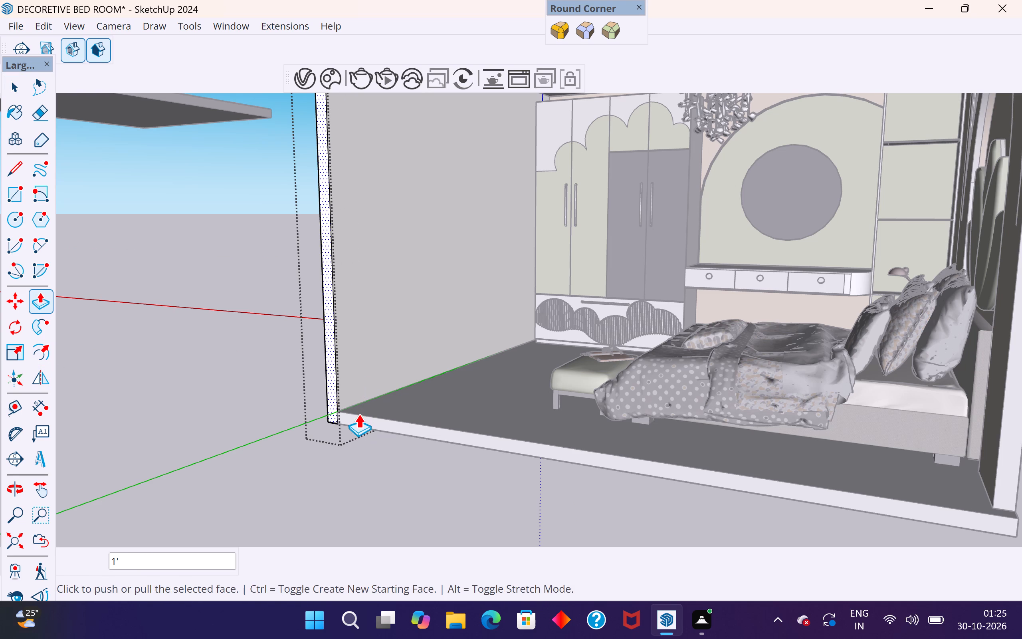
click(20, 90)
click(168, 266)
Push the underside of the side wall opposite the headboard up 4" to the top of the floor slab.
scroll(380, 494, down, 5)
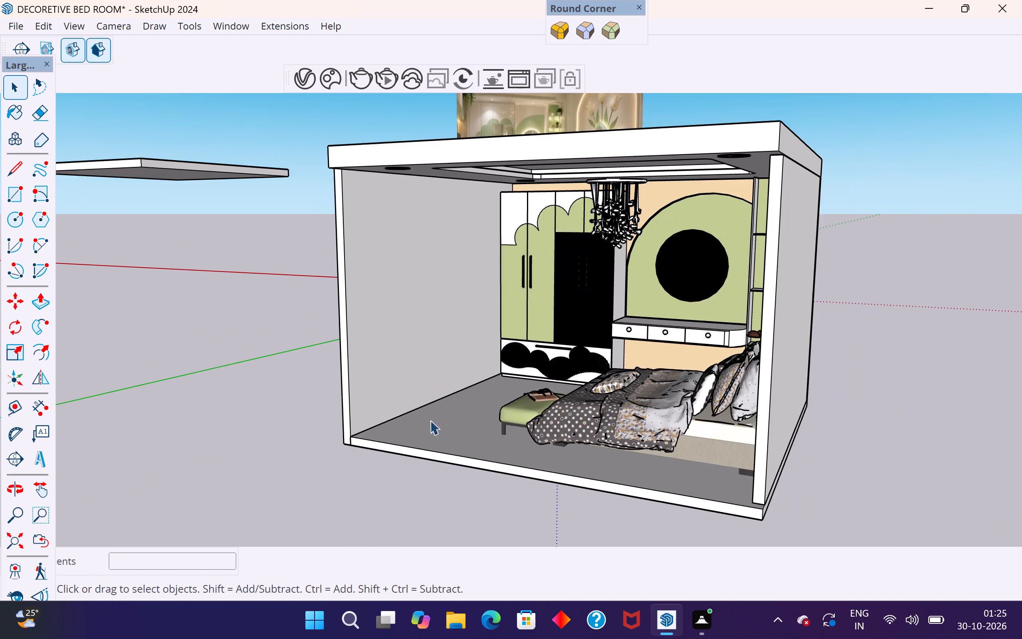
scroll(445, 401, down, 4)
middle_drag(496, 415, 603, 411)
scroll(690, 437, up, 2)
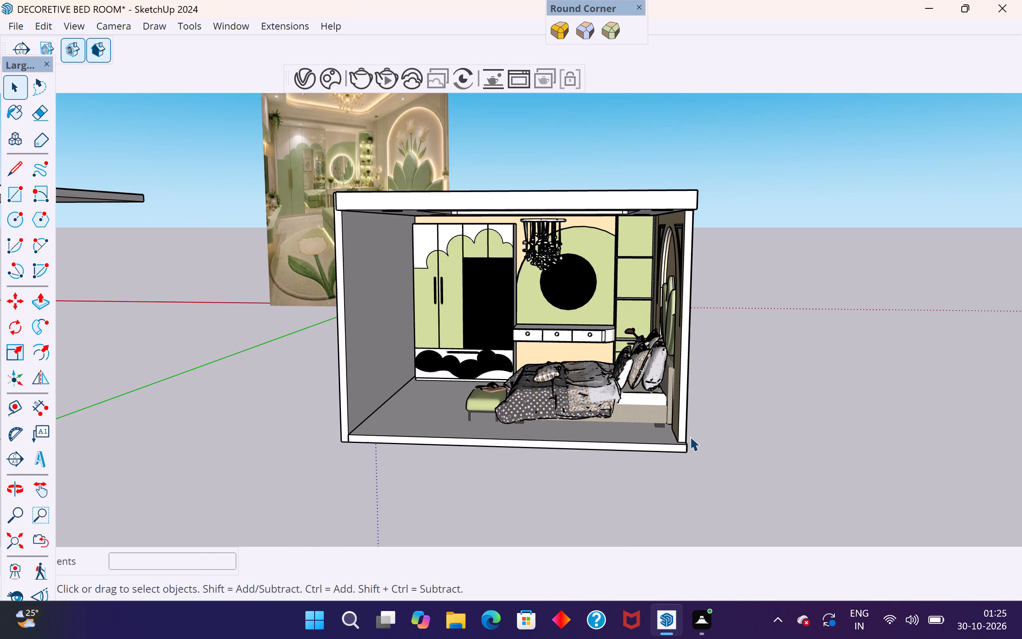
middle_drag(690, 437, 725, 440)
scroll(716, 443, up, 4)
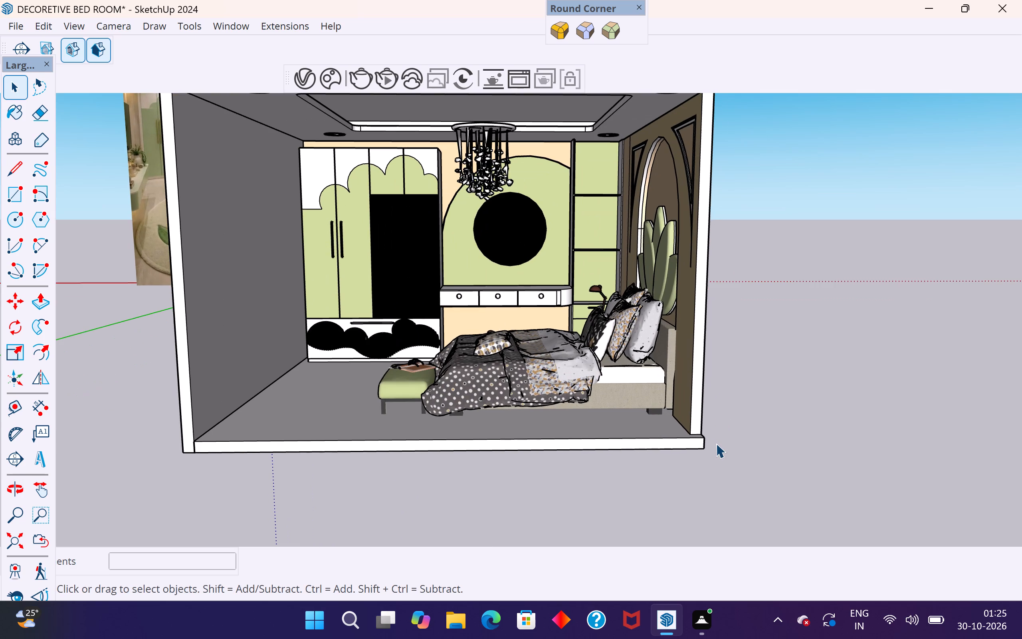
middle_click(716, 443)
middle_drag(272, 390, 278, 389)
middle_drag(195, 416, 216, 290)
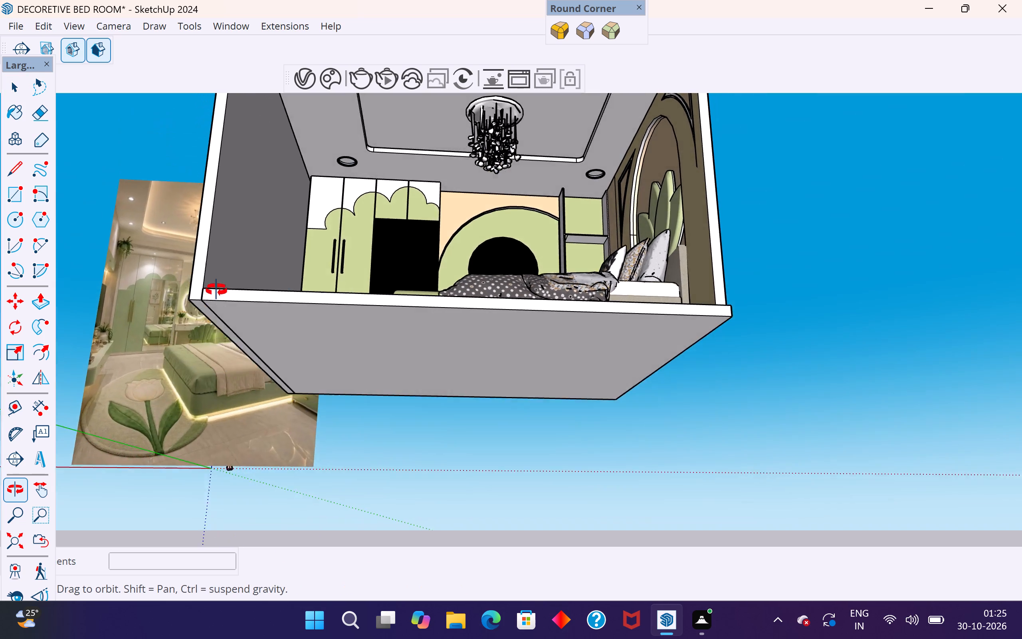
middle_drag(216, 290, 248, 245)
click(236, 243)
double_click(237, 243)
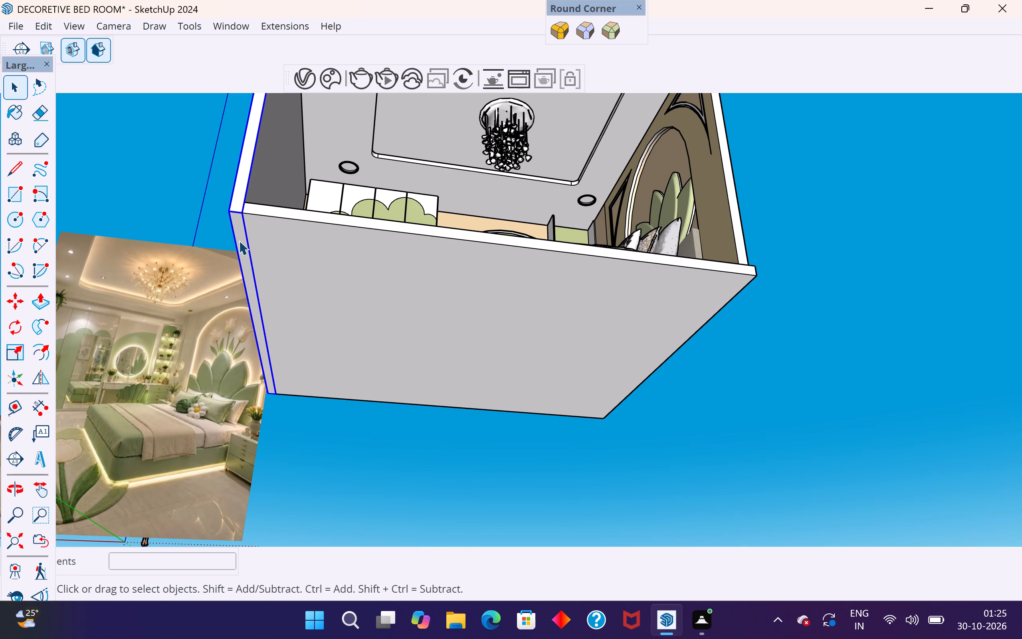
double_click(241, 240)
click(241, 240)
middle_drag(295, 364, 297, 365)
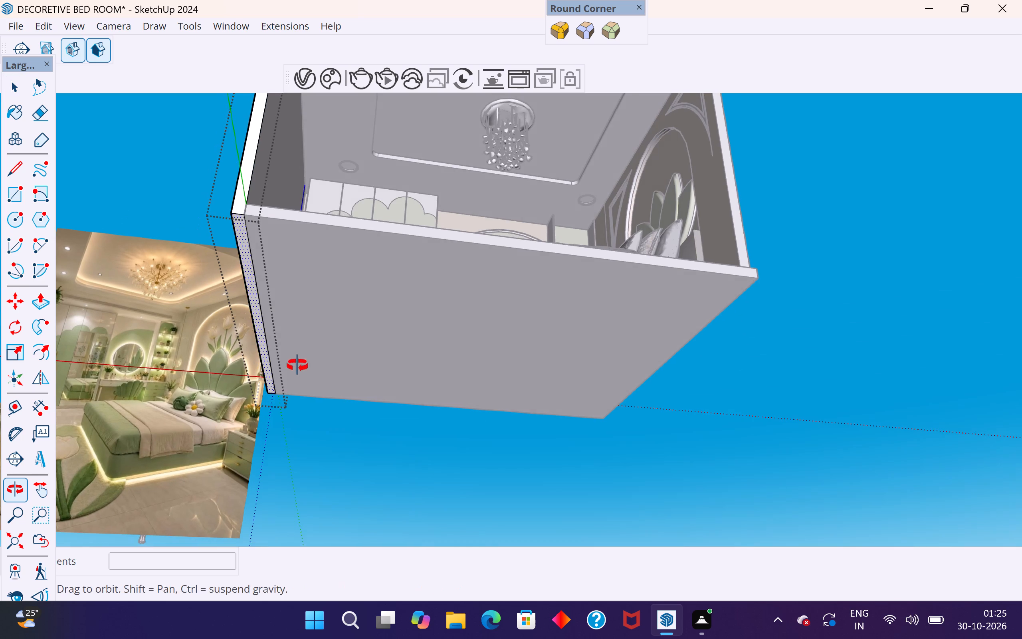
middle_drag(297, 365, 314, 381)
click(44, 298)
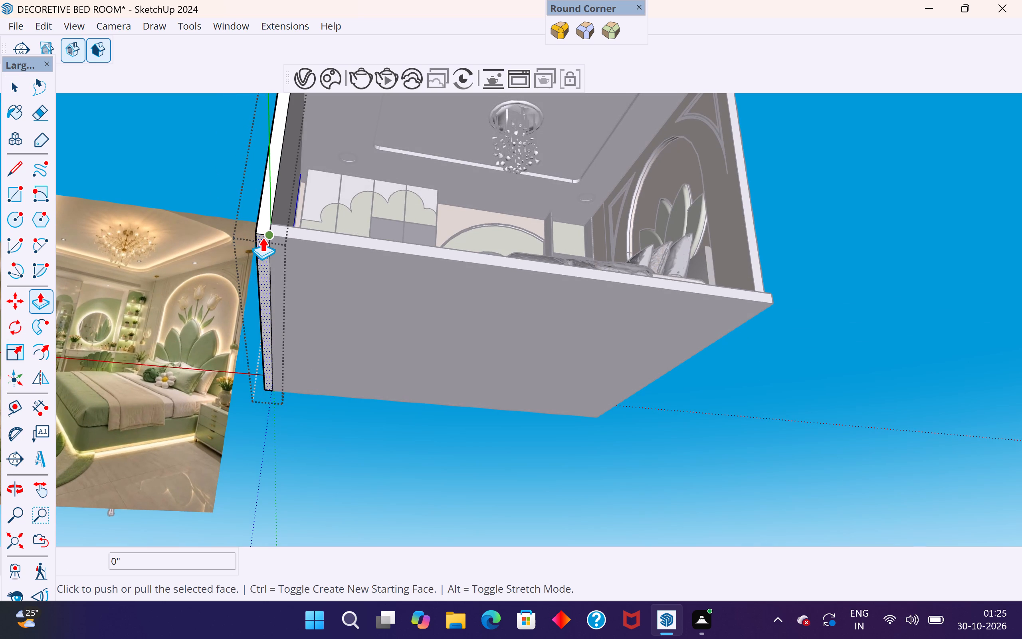
click(262, 237)
click(269, 224)
click(12, 88)
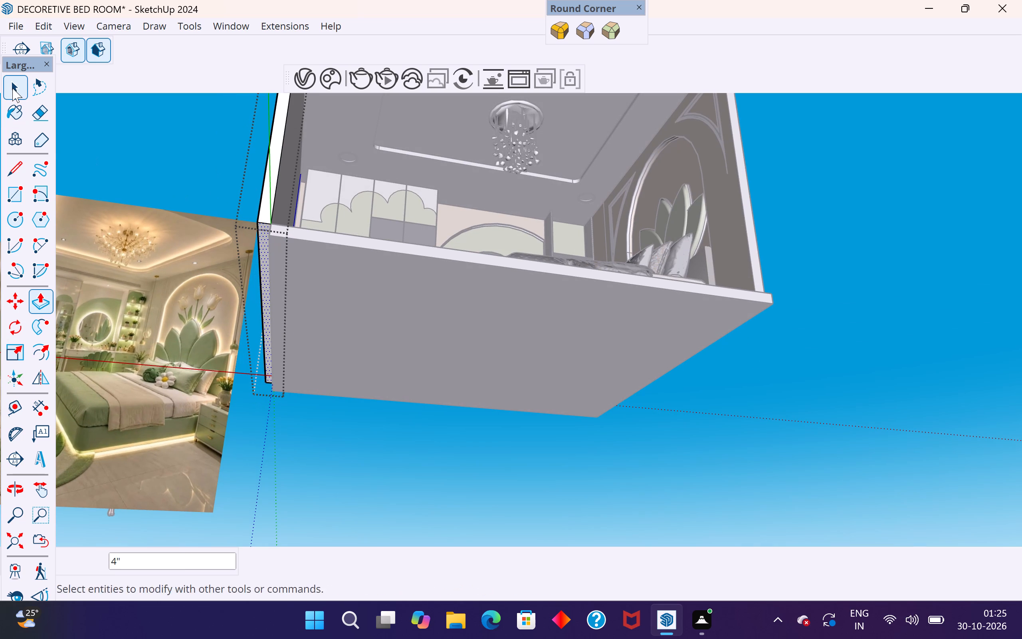
click(381, 453)
Pull the floor slab's edge face beneath that side wall out 4", flush with the wall's outer face.
middle_drag(514, 406, 568, 435)
middle_drag(422, 353, 429, 363)
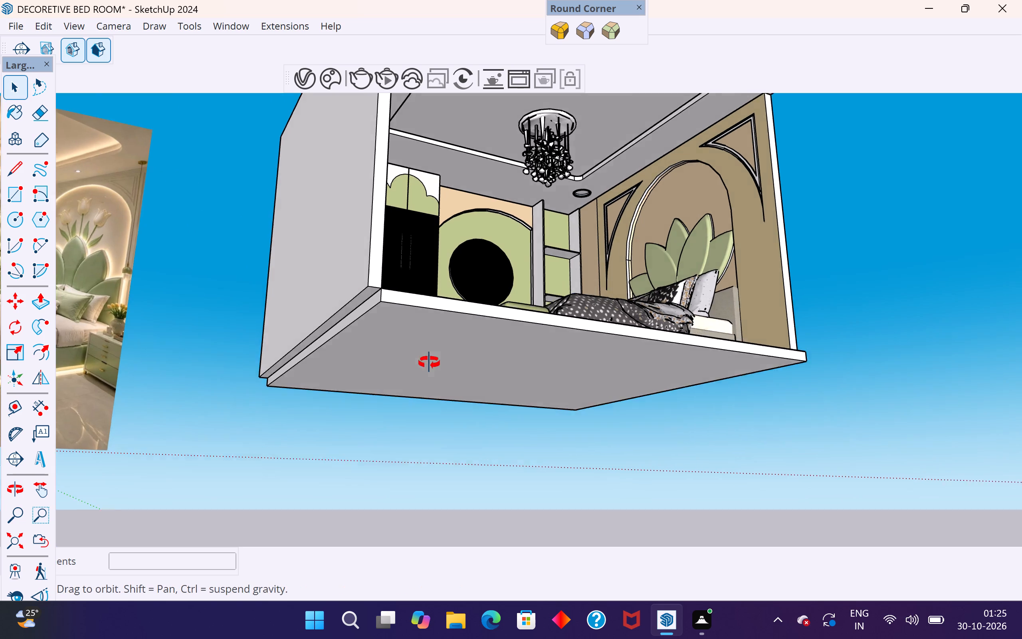
middle_drag(429, 363, 540, 389)
scroll(601, 322, up, 8)
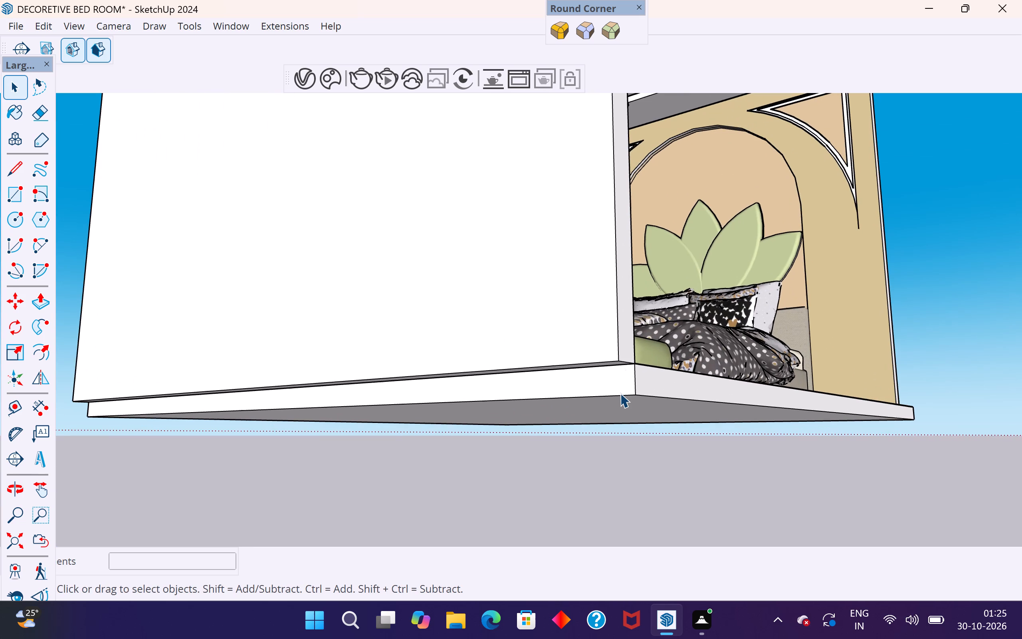
click(618, 385)
double_click(614, 384)
click(610, 380)
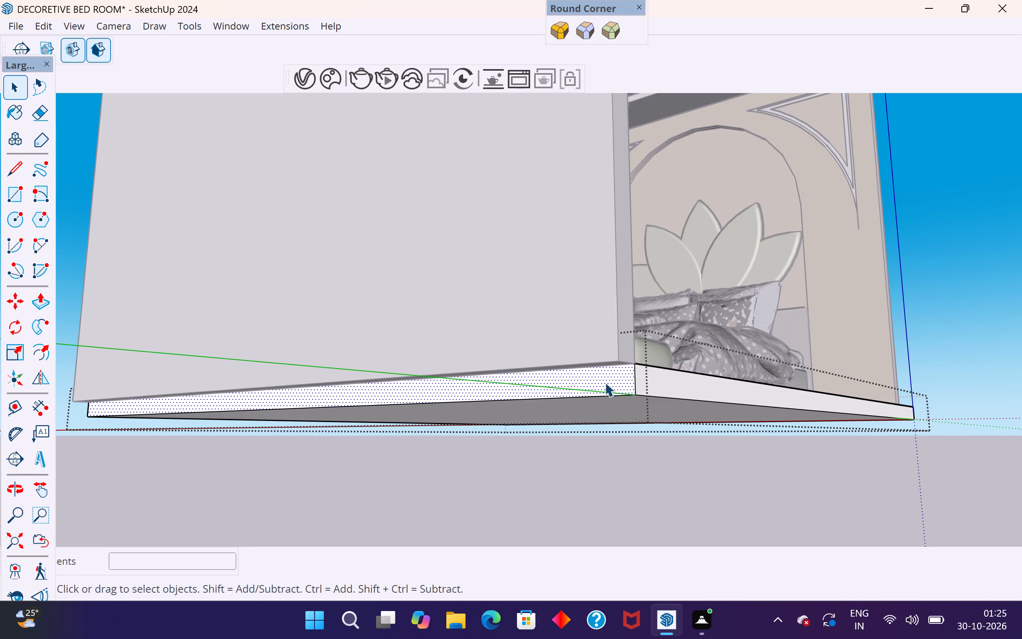
click(46, 305)
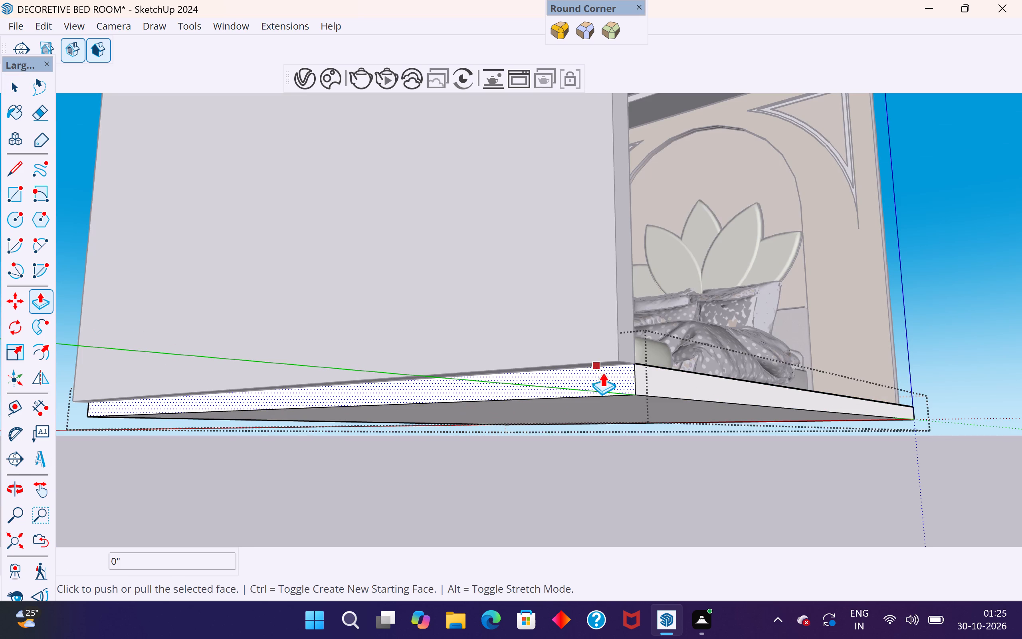
click(618, 382)
click(615, 360)
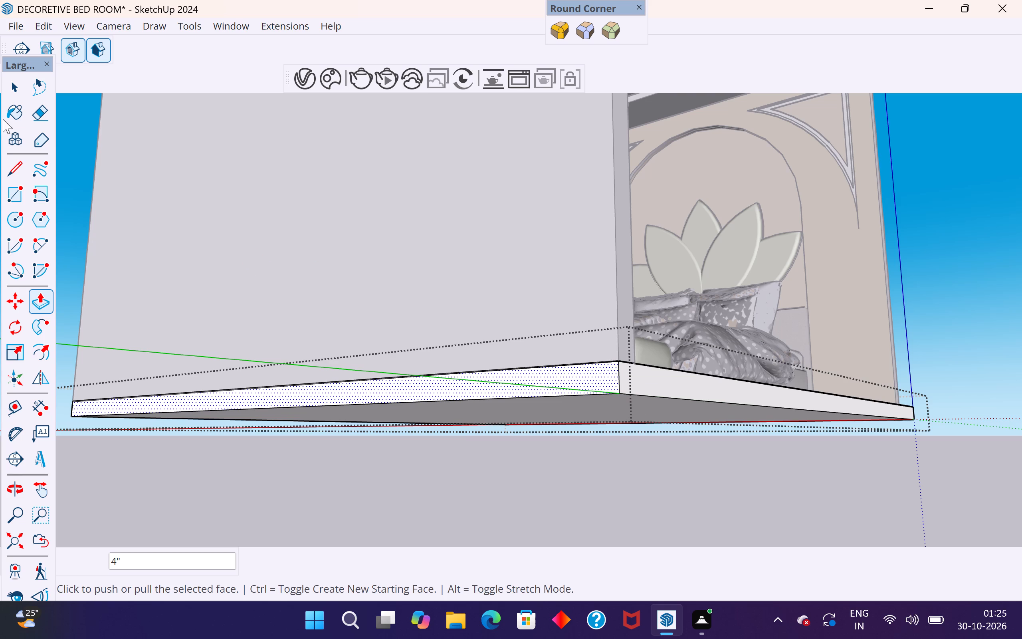
click(13, 92)
click(153, 463)
Examine the bedroom's walls, floor and recessed ceiling from several angles beside the reference image.
scroll(289, 352, down, 8)
middle_drag(506, 463, 370, 536)
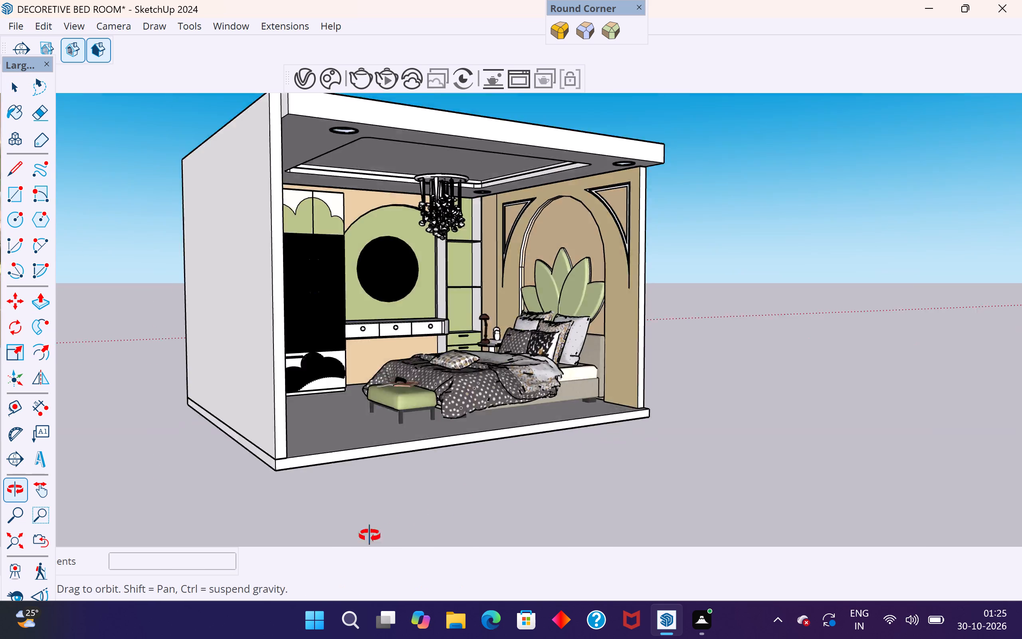
middle_drag(370, 536, 277, 527)
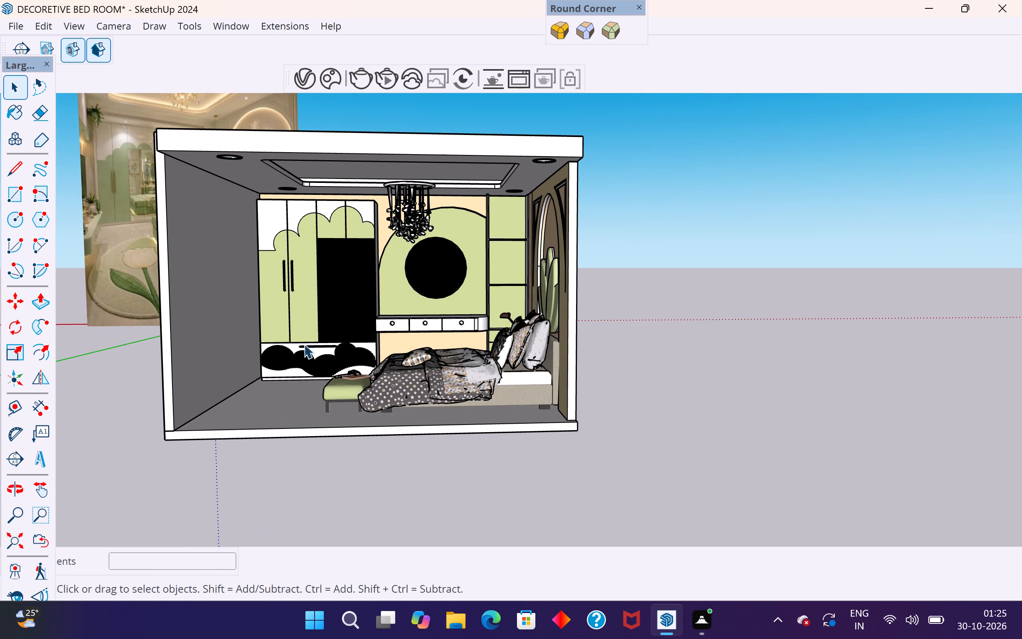
middle_drag(486, 350, 495, 379)
scroll(636, 292, down, 4)
middle_drag(538, 383, 415, 419)
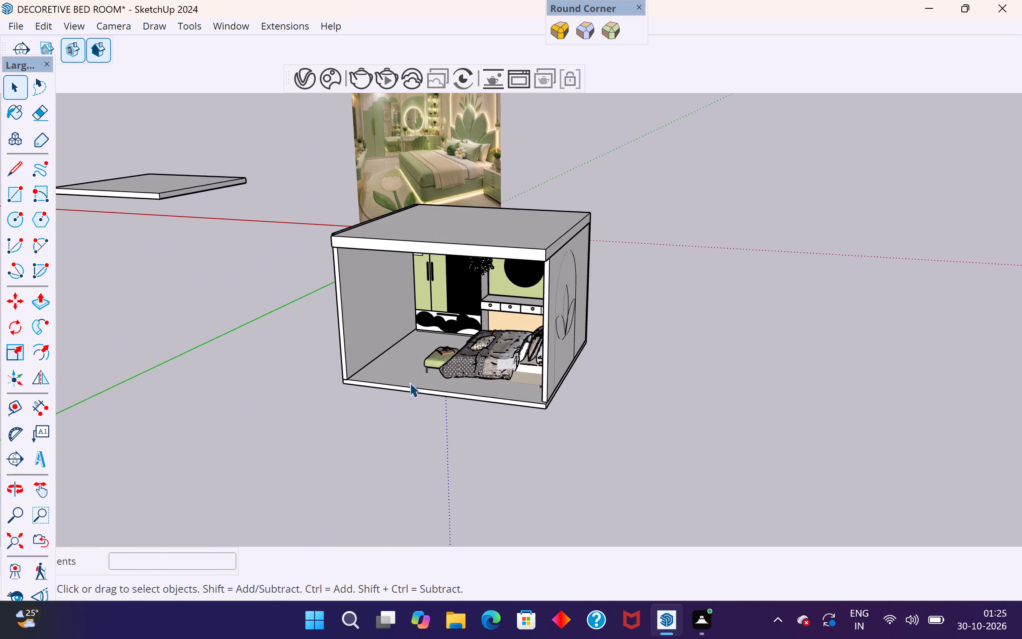
scroll(413, 296, up, 4)
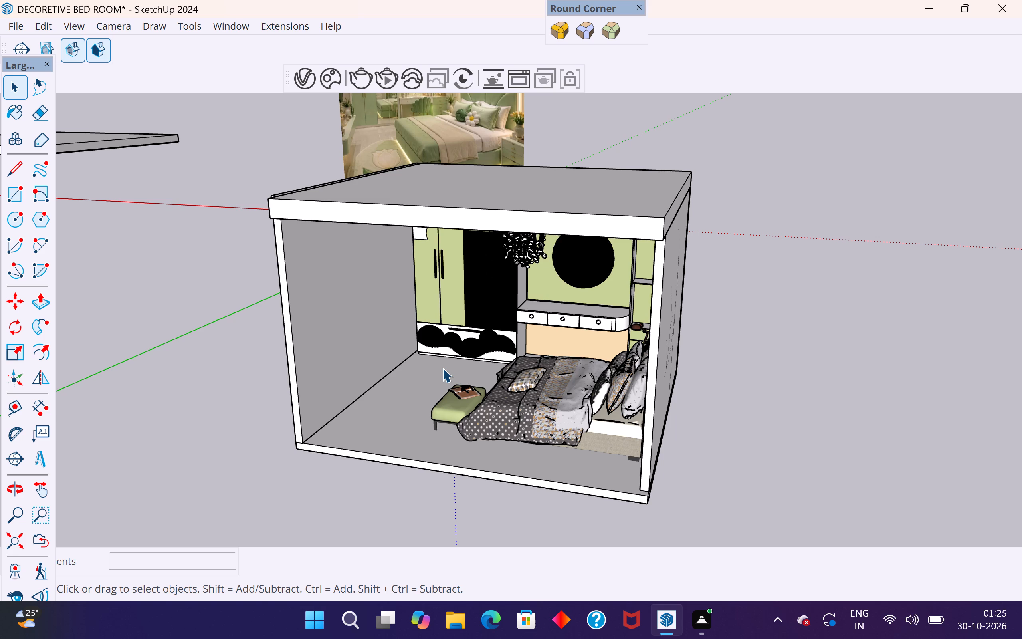
scroll(407, 420, down, 5)
middle_drag(414, 275, 393, 192)
scroll(387, 343, up, 2)
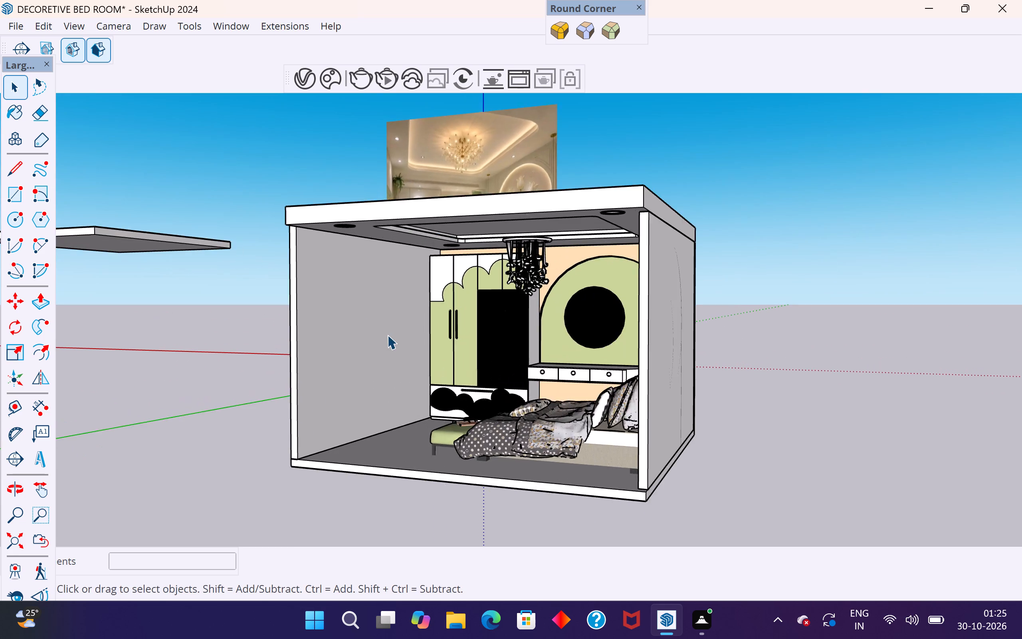
scroll(387, 335, up, 3)
middle_drag(392, 321, 489, 408)
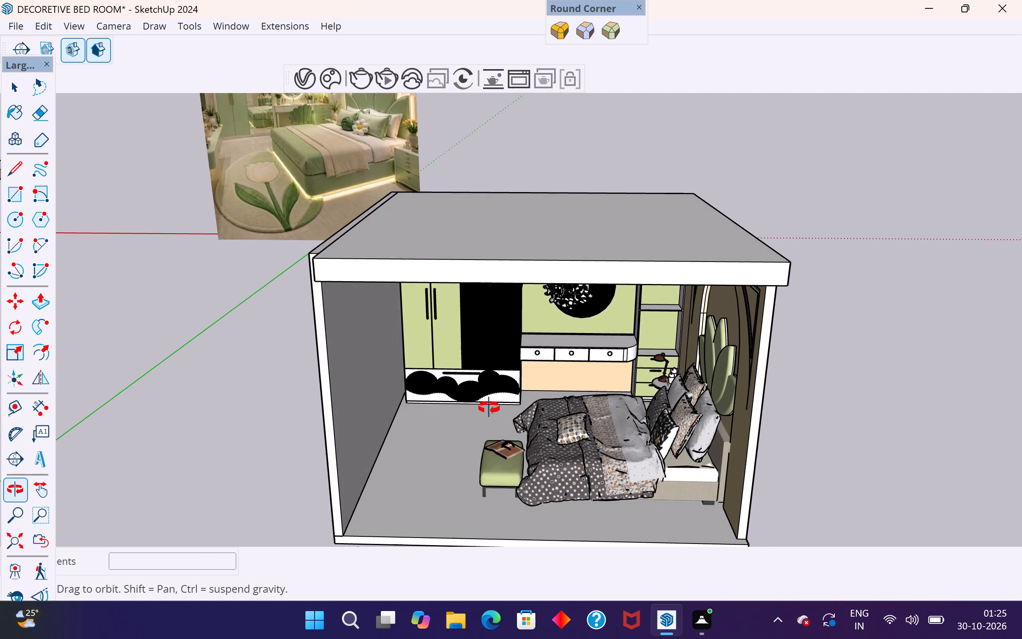
middle_drag(489, 408, 463, 252)
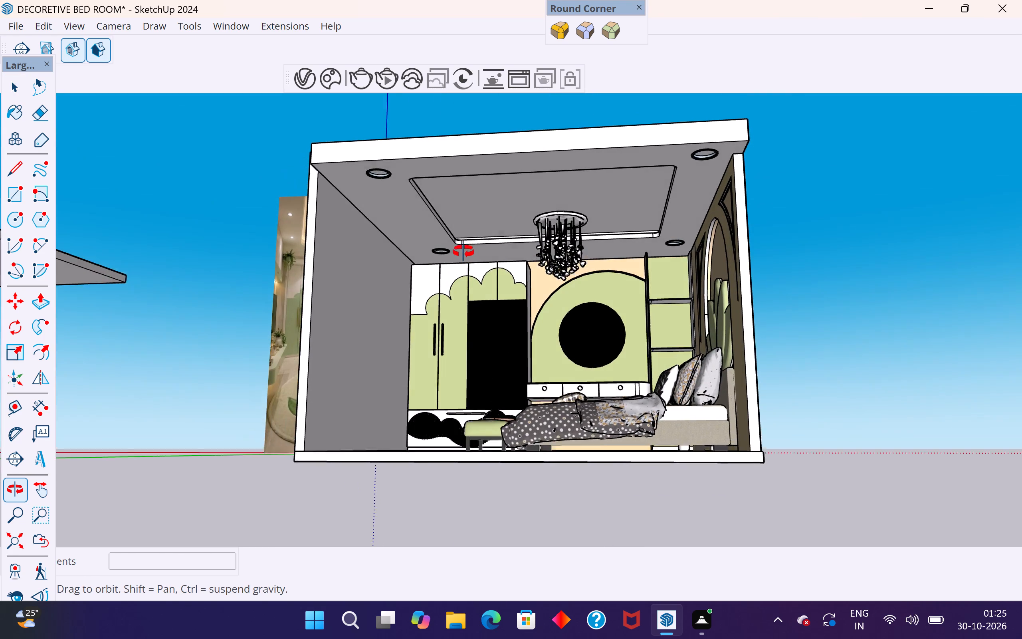
middle_drag(463, 252, 540, 274)
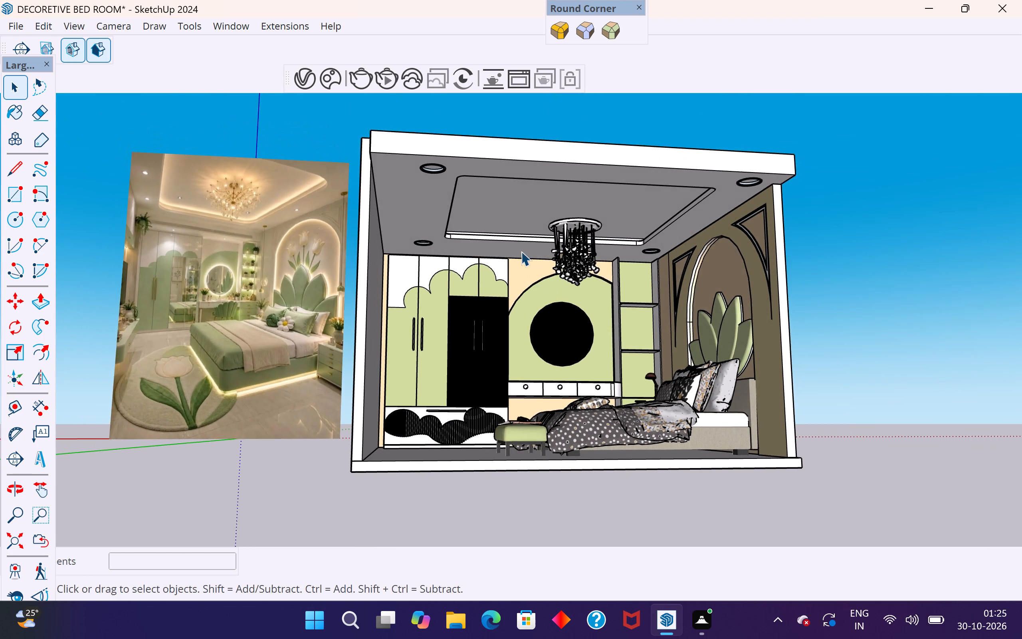
scroll(384, 380, down, 5)
middle_drag(444, 251, 435, 160)
scroll(456, 280, up, 8)
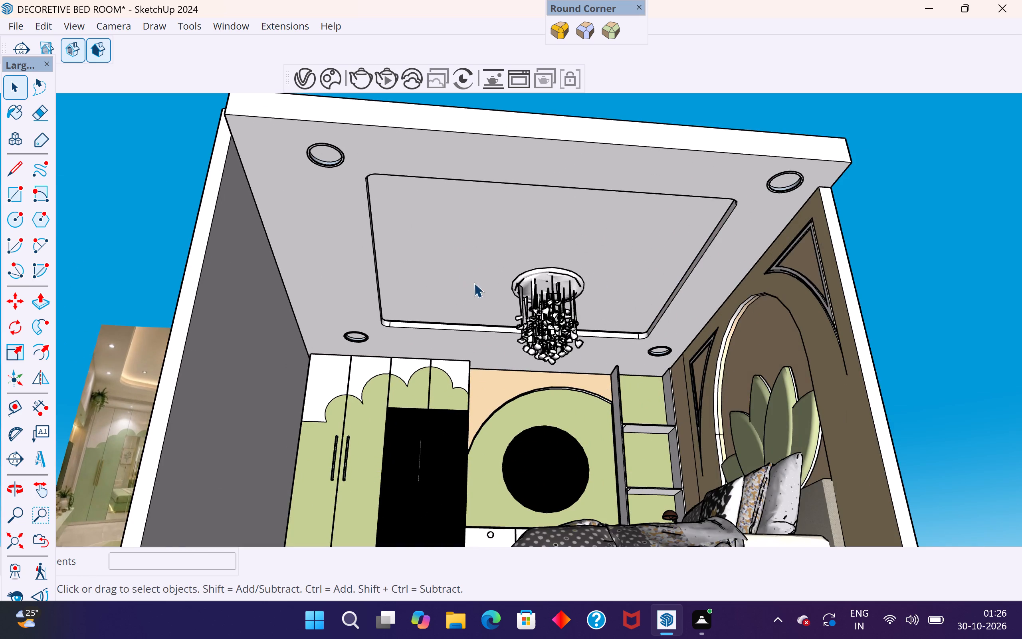
scroll(474, 290, down, 4)
middle_drag(468, 296, 519, 345)
Select the recessed face inside the ceiling group and create a new Generic material in the V-Ray Asset Editor.
click(504, 285)
double_click(504, 274)
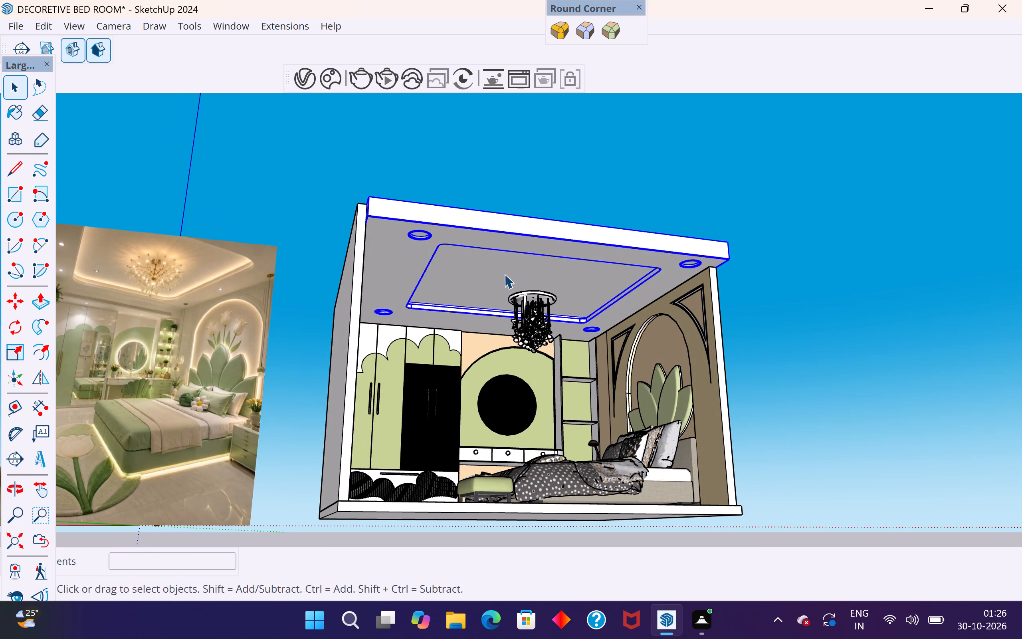
click(516, 262)
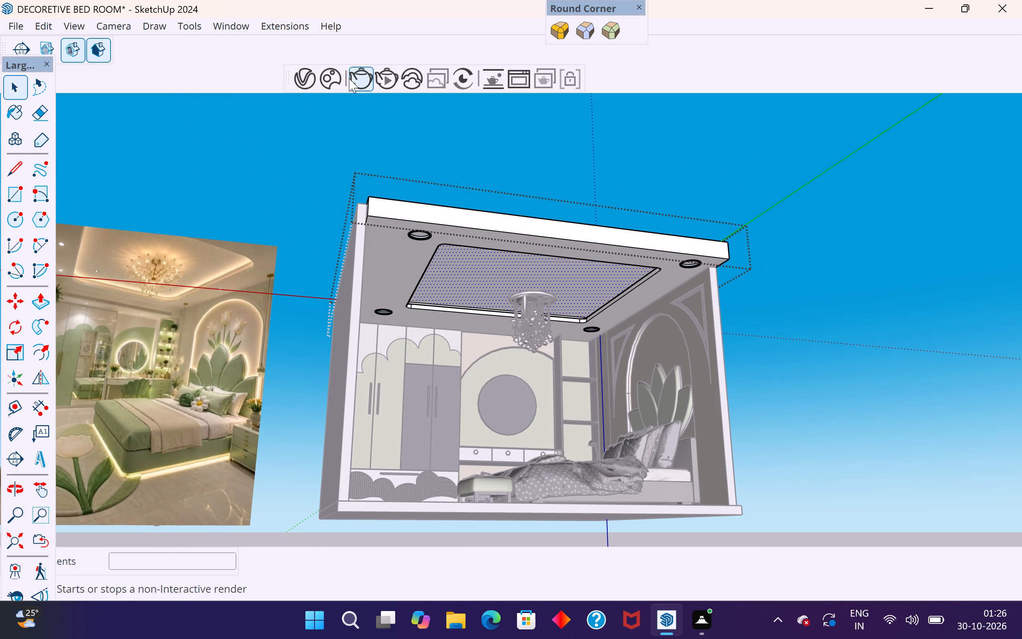
click(313, 77)
click(346, 119)
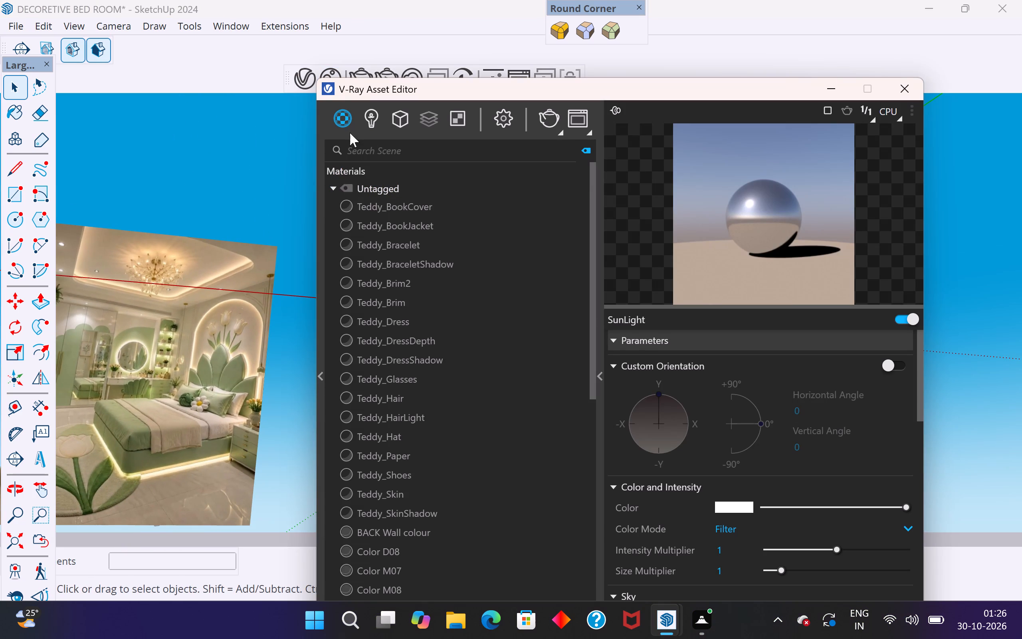
scroll(414, 216, down, 4)
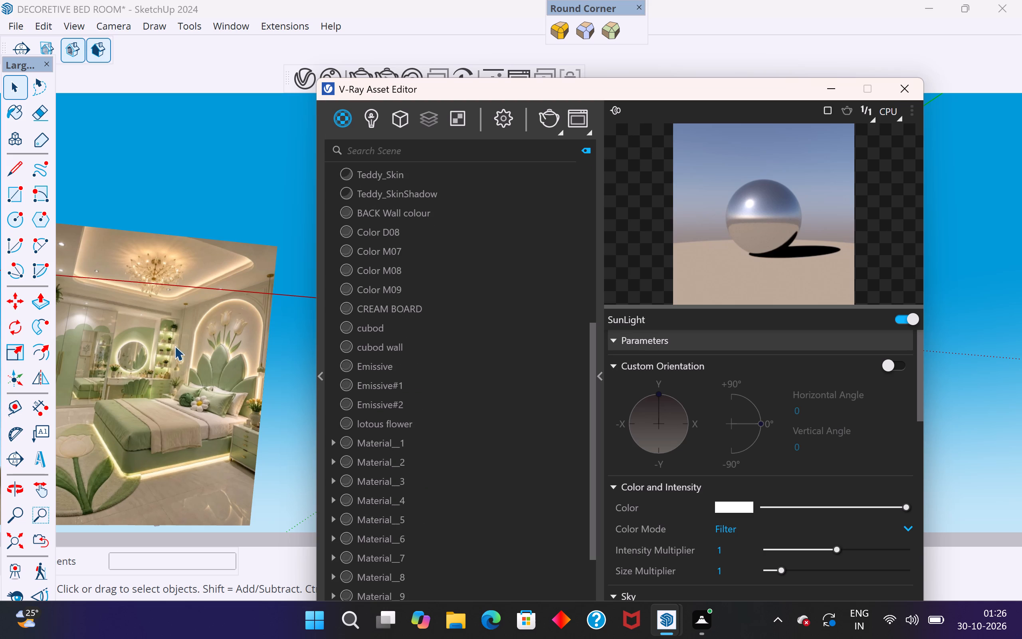
scroll(172, 340, up, 2)
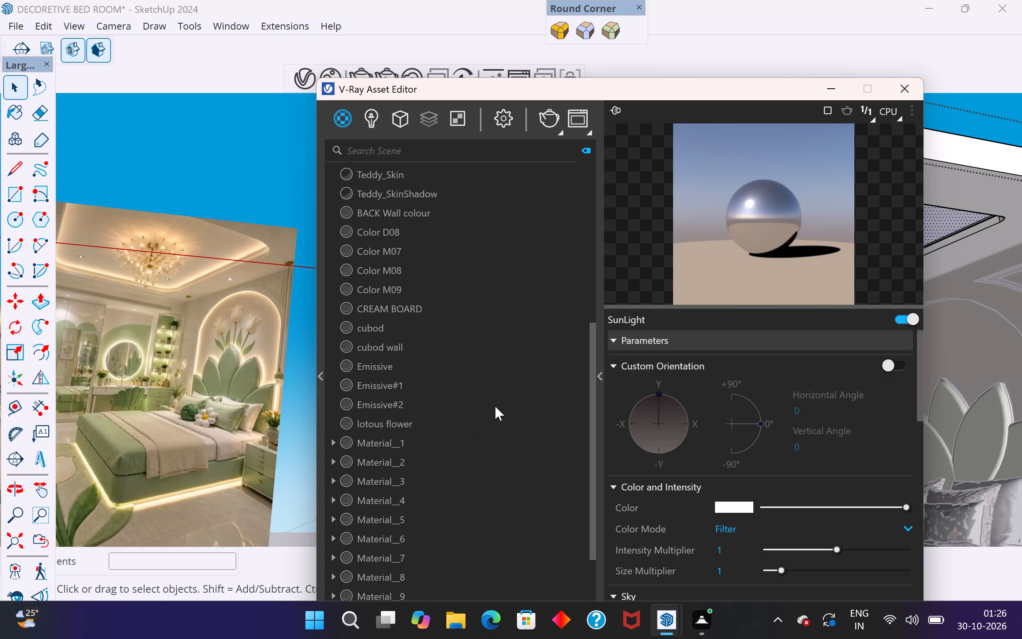
scroll(424, 300, up, 13)
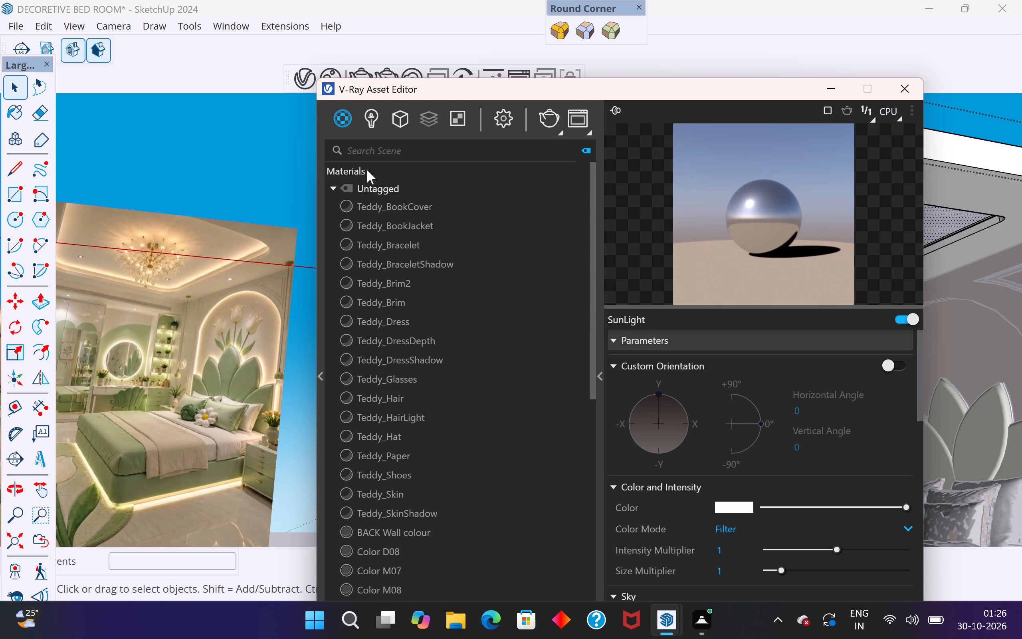
right_click(341, 125)
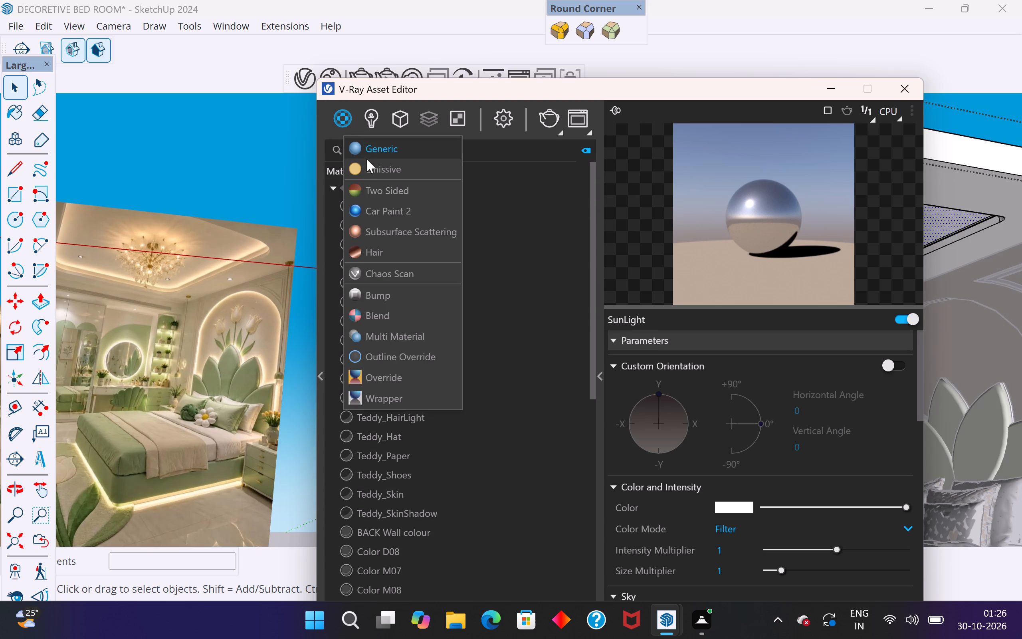
click(371, 154)
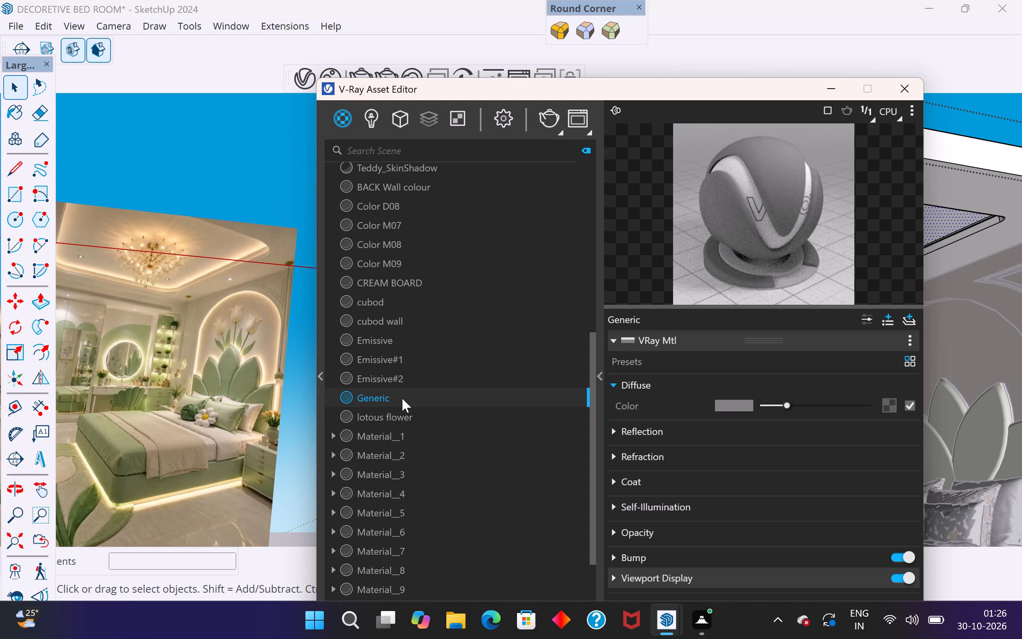
Rename the new Generic material as "celling colour".
right_click(402, 398)
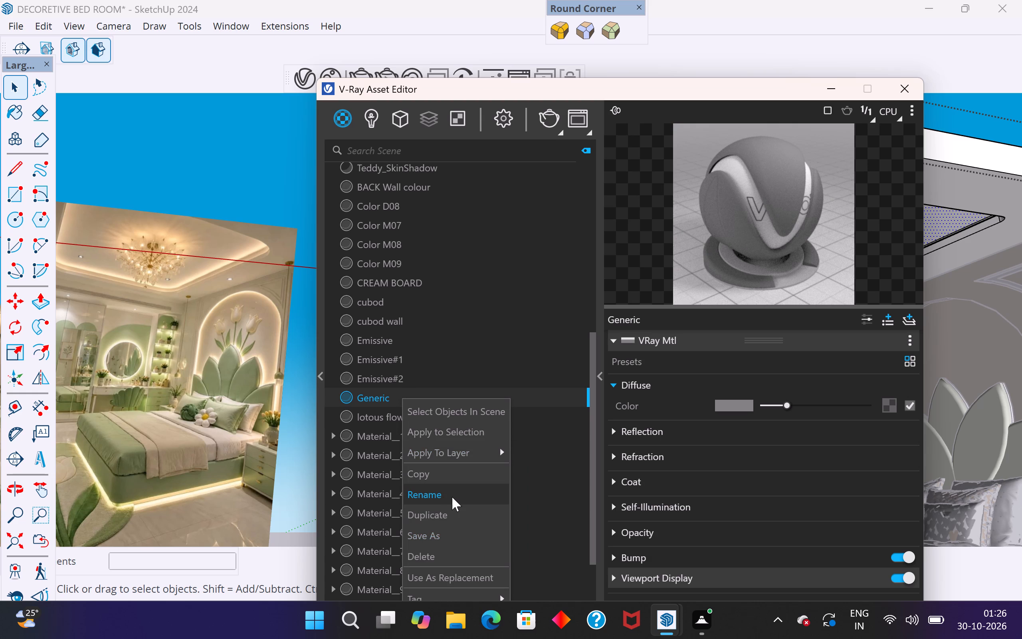
click(452, 497)
key(BackSpace)
key(BackSpace)
key(BackSpace)
key(BackSpace)
key(BackSpace)
key(BackSpace)
key(BackSpace)
key(BackSpace)
key(BackSpace)
key(BackSpace)
key(BackSpace)
key(BackSpace)
key(BackSpace)
key(BackSpace)
key(BackSpace)
key(BackSpace)
key(BackSpace)
key(BackSpace)
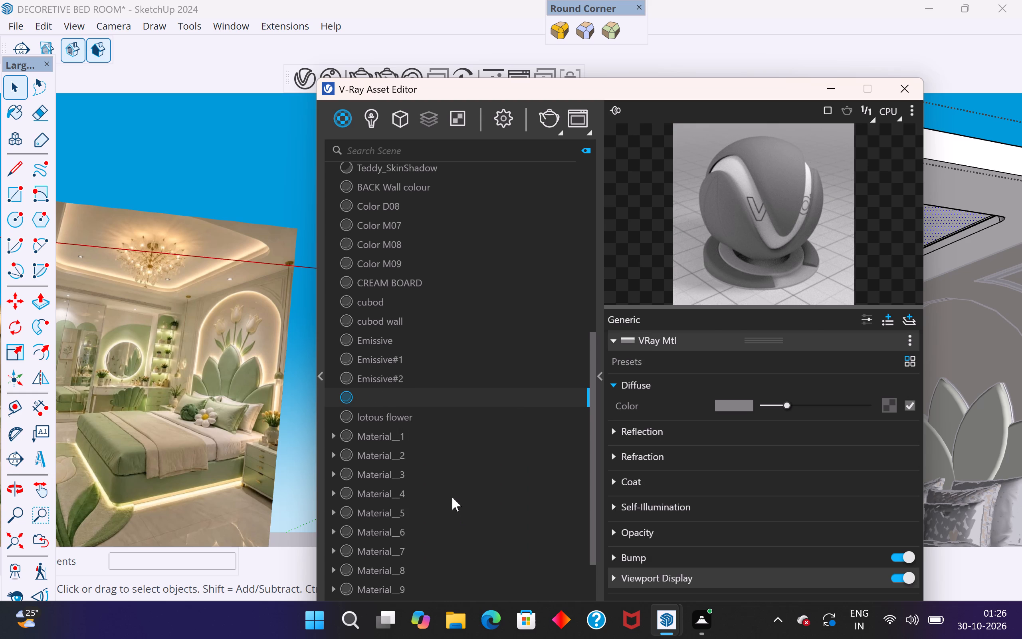
text(celling colour)
key(Return)
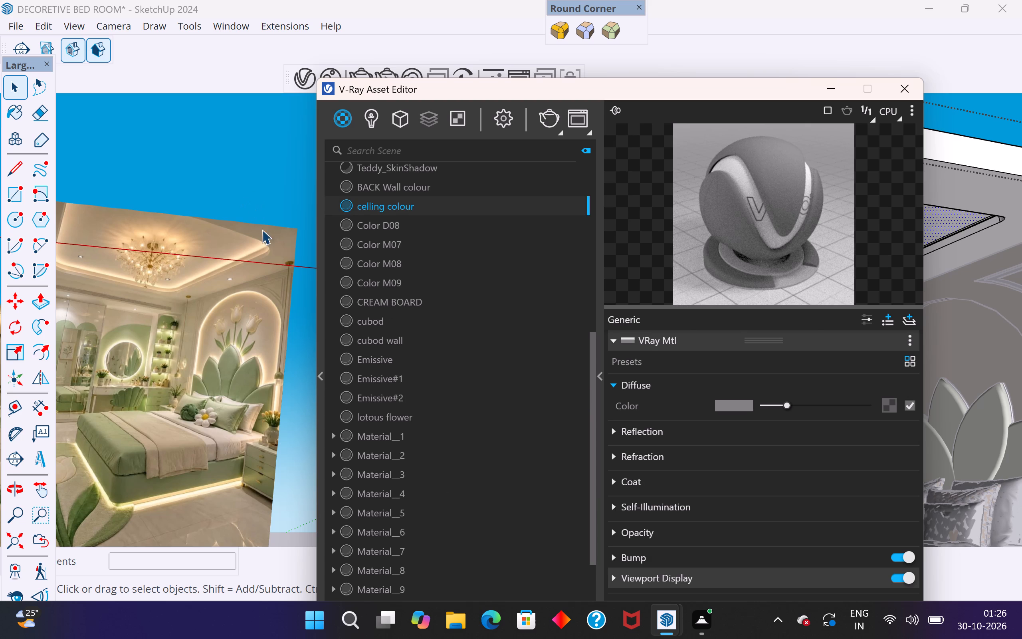
Switch to Google Chrome and search for "color picker from image".
scroll(267, 190, down, 4)
click(666, 624)
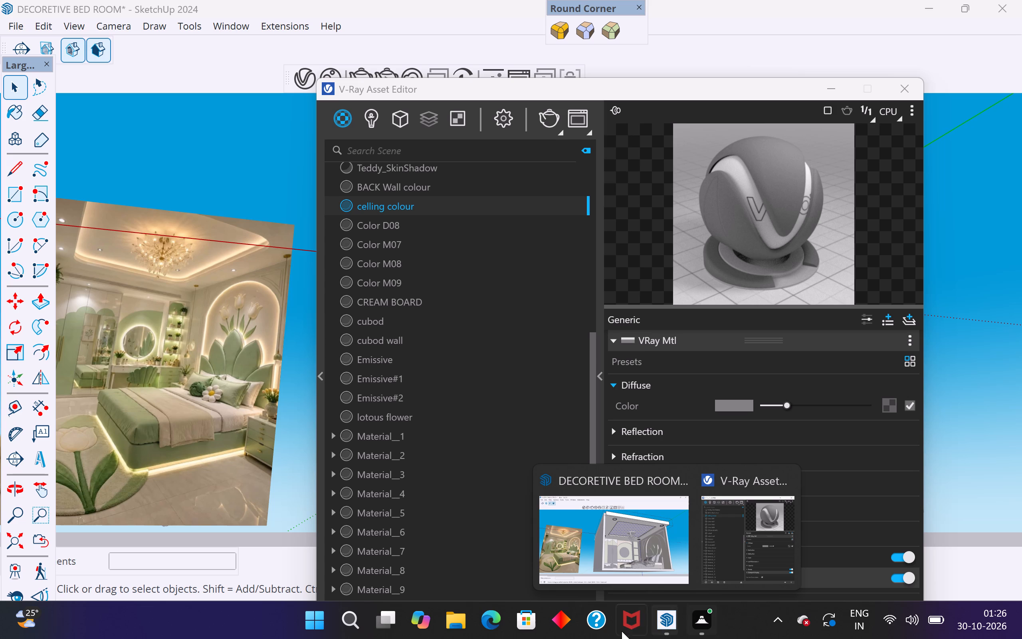
click(346, 623)
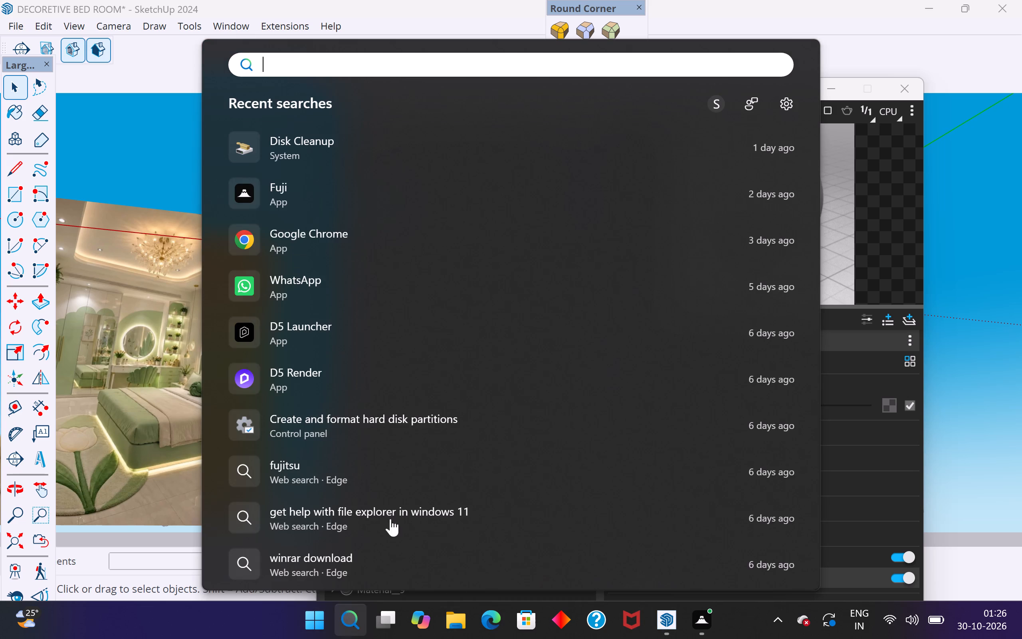
click(353, 238)
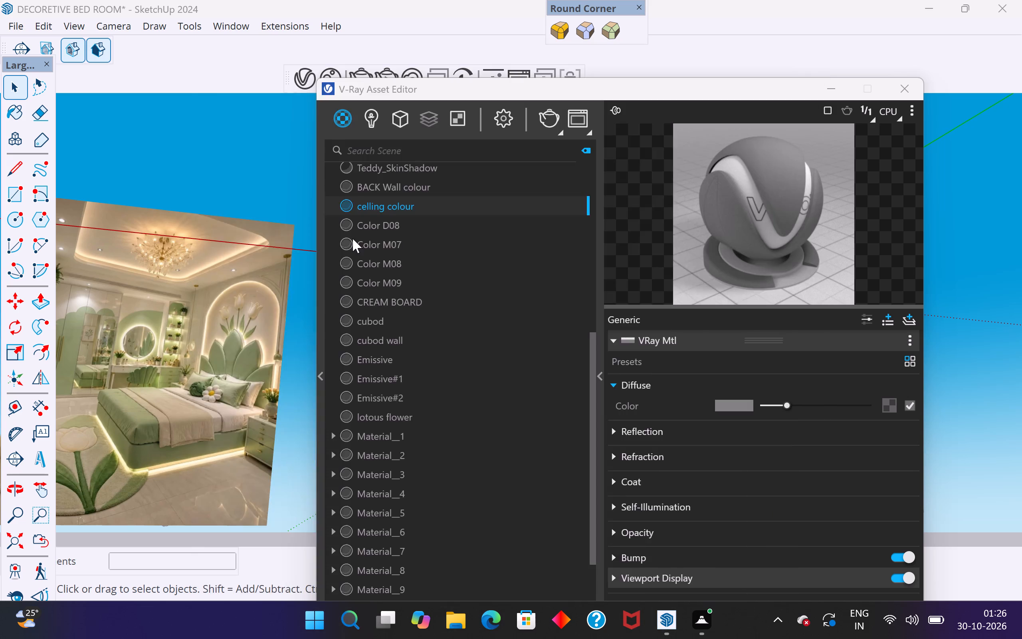
click(240, 56)
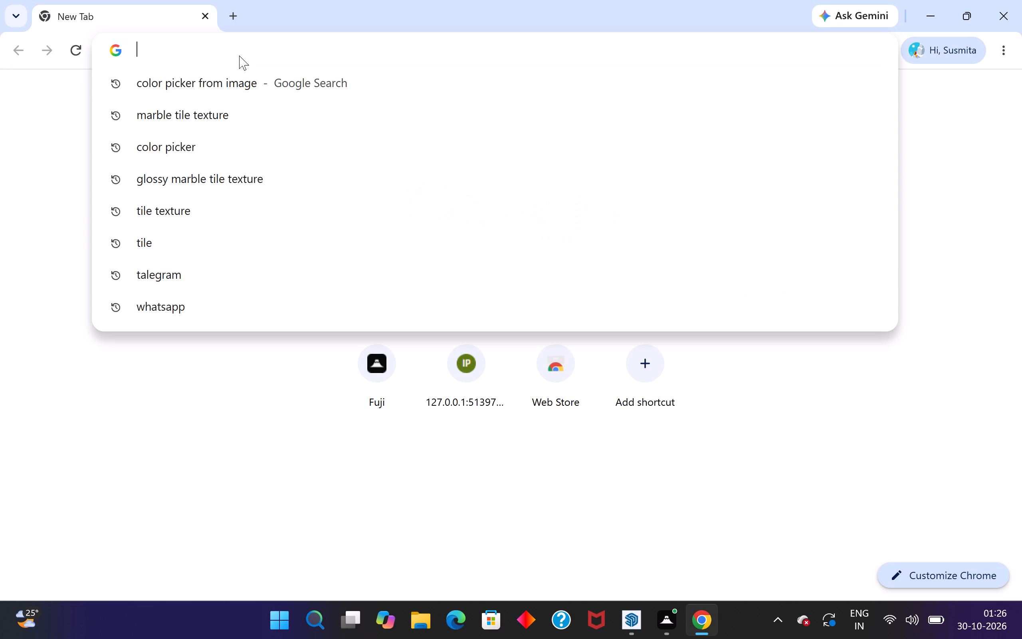
click(208, 85)
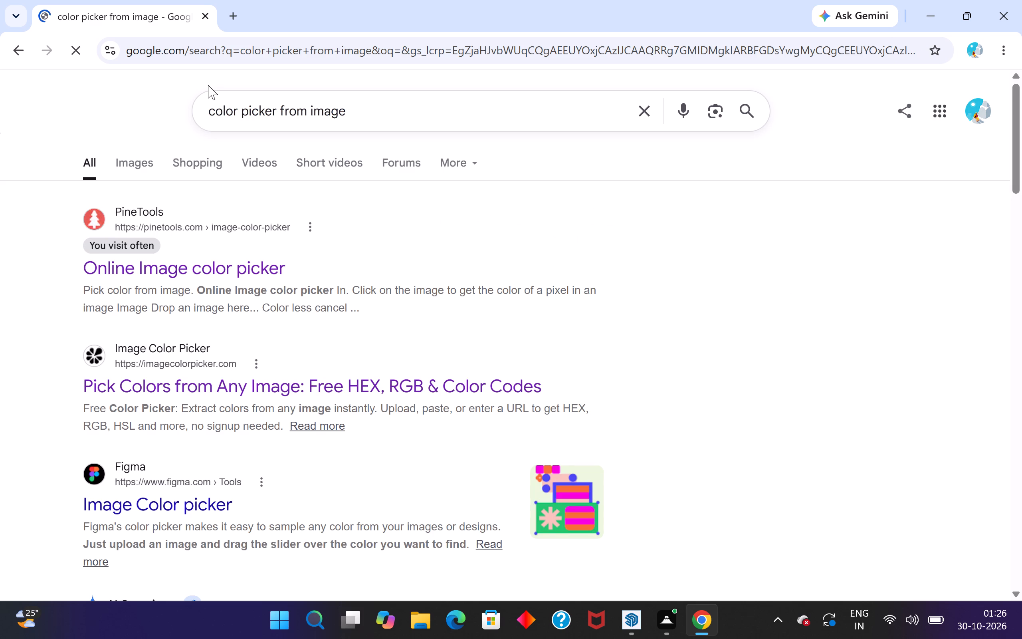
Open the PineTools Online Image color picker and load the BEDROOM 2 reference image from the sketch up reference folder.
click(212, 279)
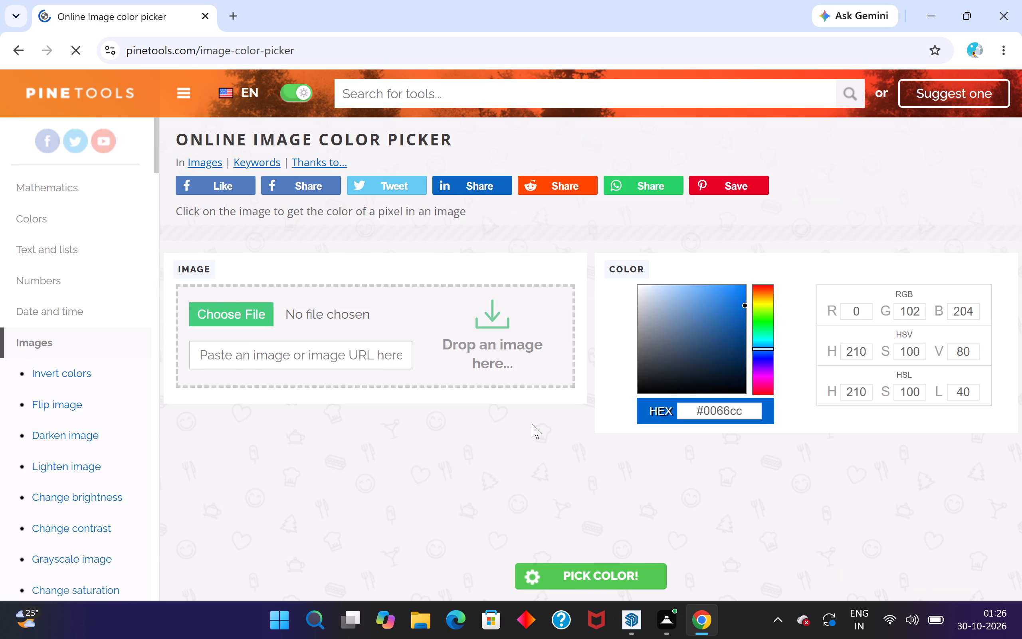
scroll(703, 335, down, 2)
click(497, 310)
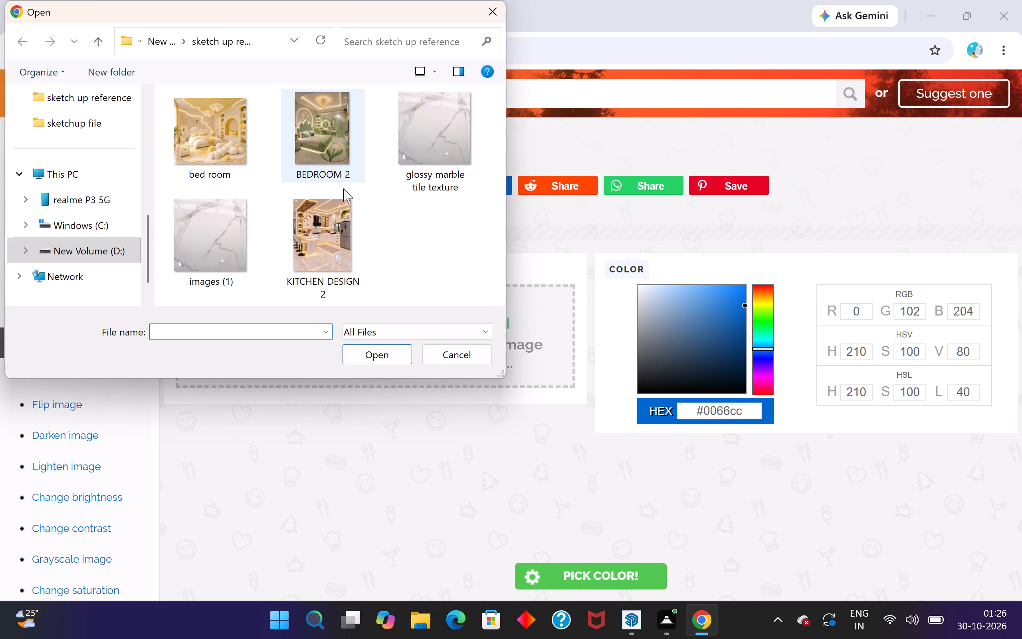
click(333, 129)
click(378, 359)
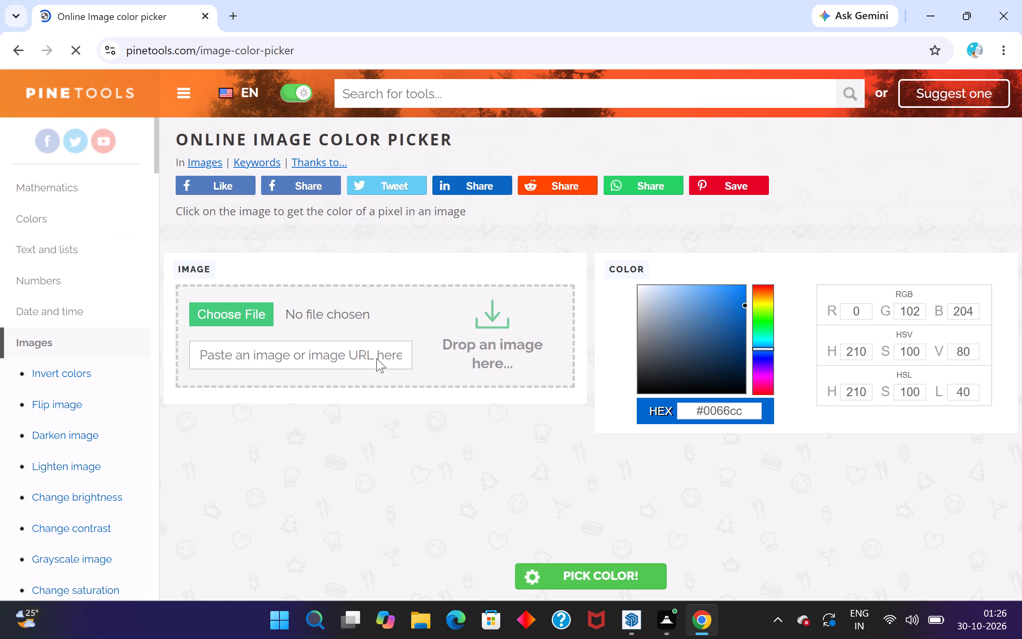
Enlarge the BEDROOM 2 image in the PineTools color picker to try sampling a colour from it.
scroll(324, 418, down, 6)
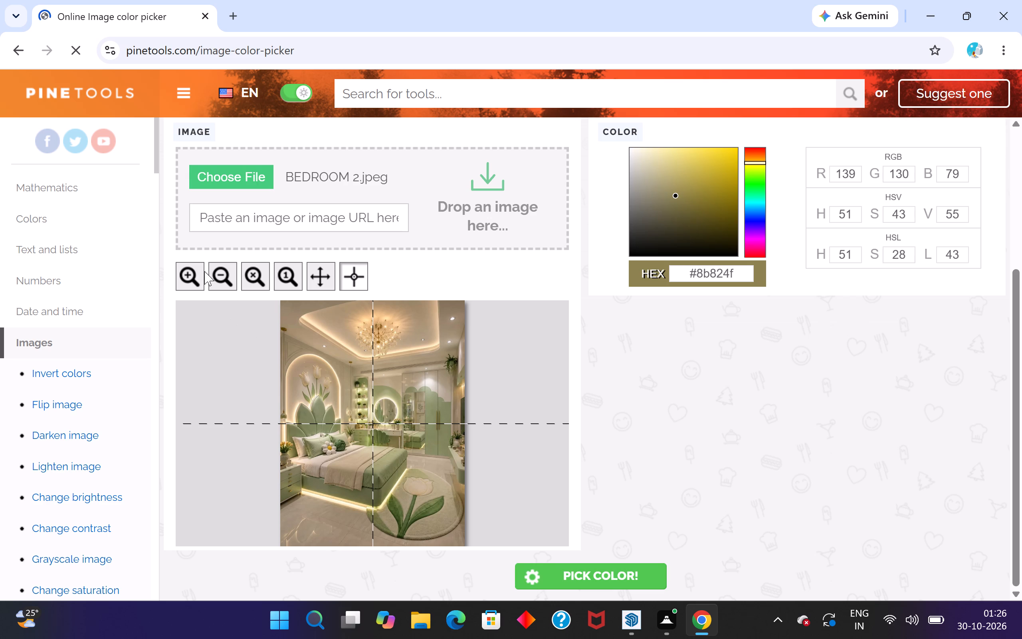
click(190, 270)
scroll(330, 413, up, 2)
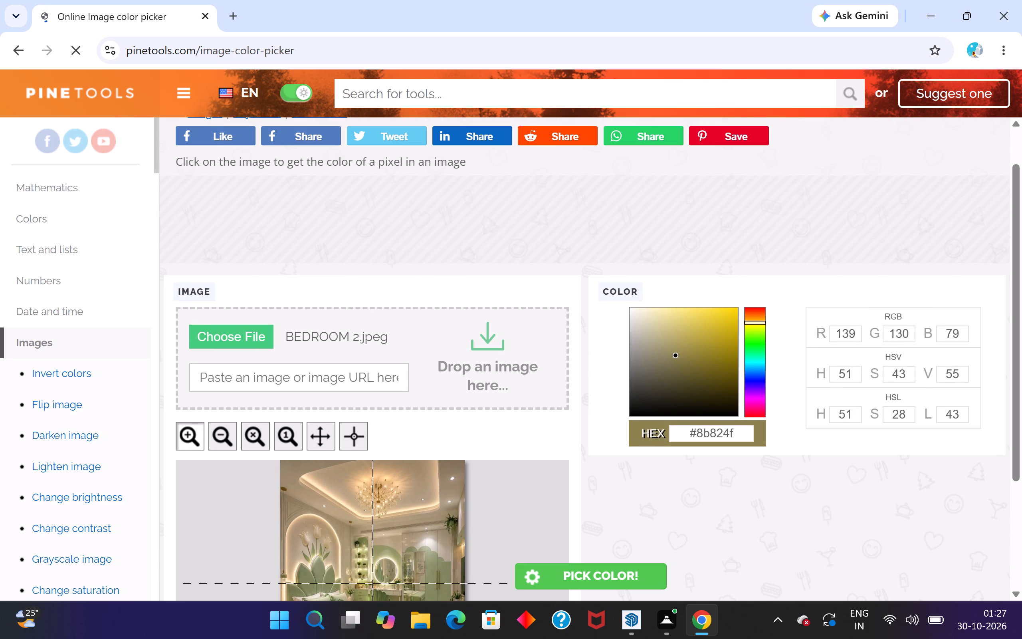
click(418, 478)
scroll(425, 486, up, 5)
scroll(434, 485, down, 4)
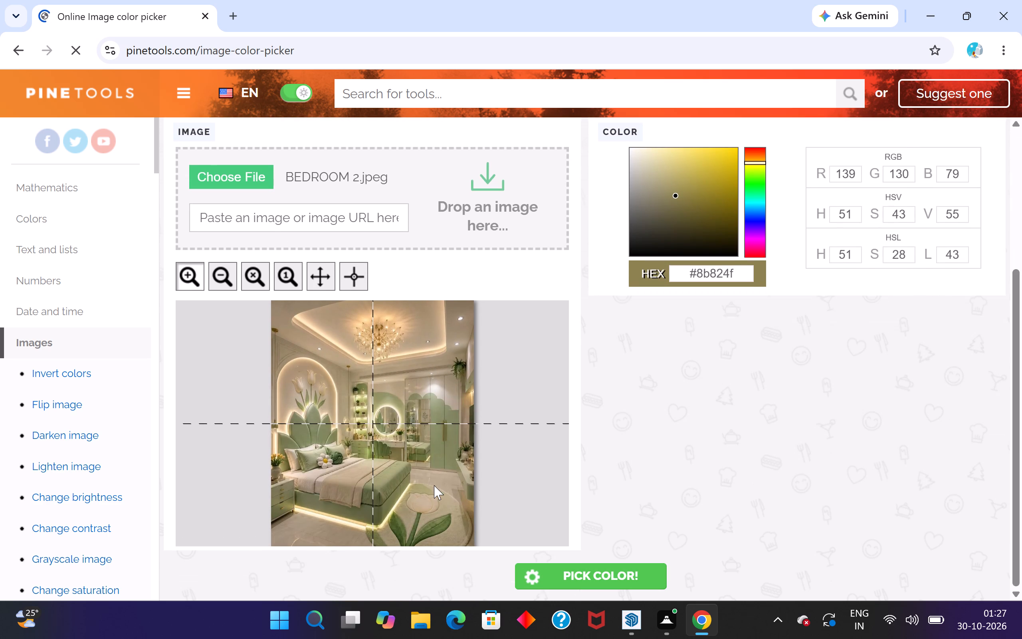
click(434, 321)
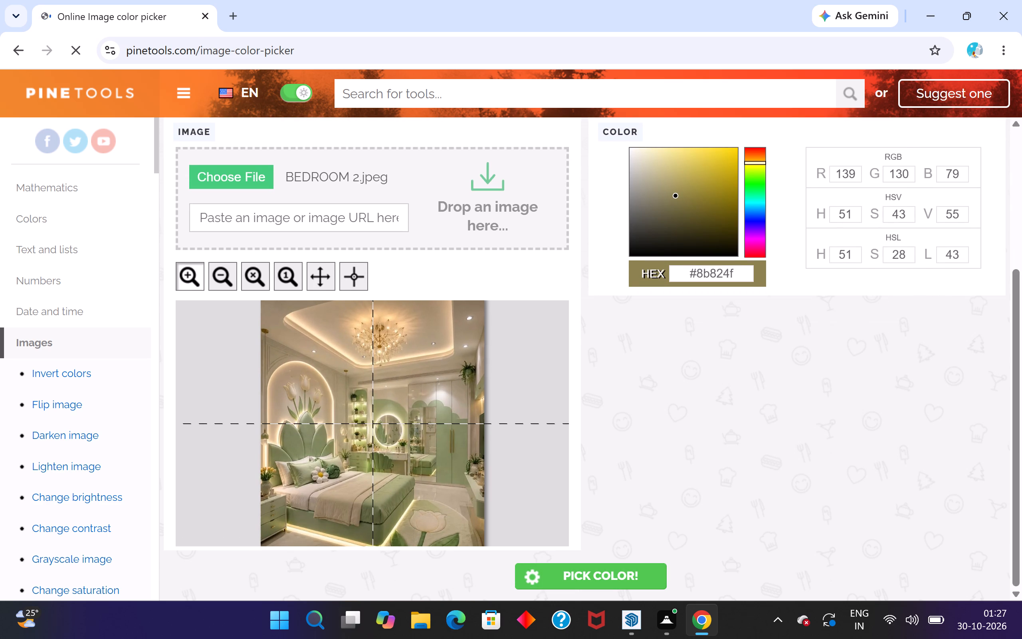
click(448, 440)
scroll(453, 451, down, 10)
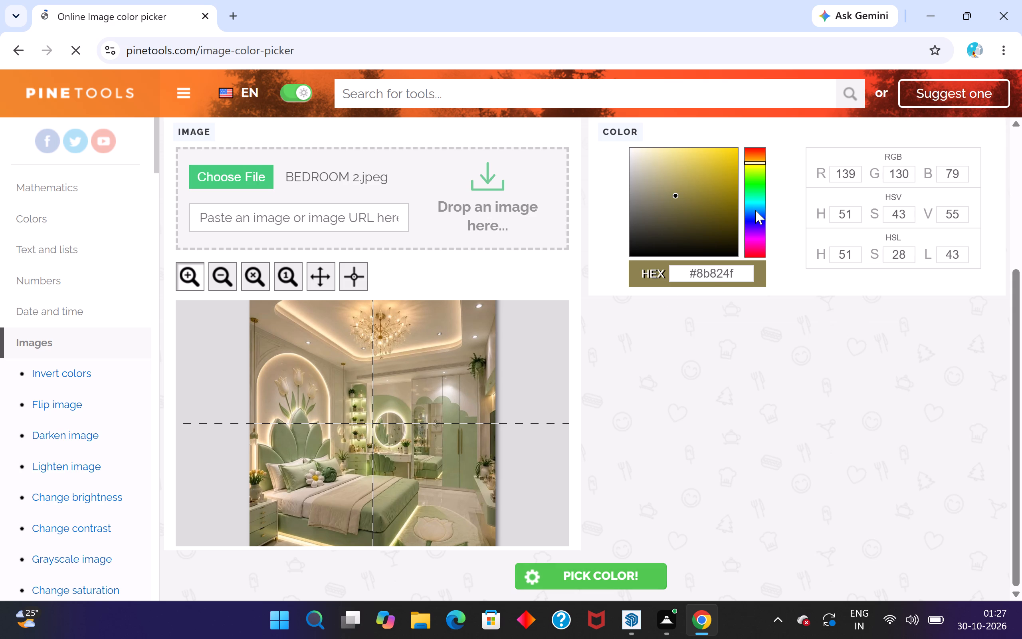
Return to the search results, shorten the query to "color picker" and open imagecolorpicker.com.
click(24, 44)
scroll(243, 361, down, 1)
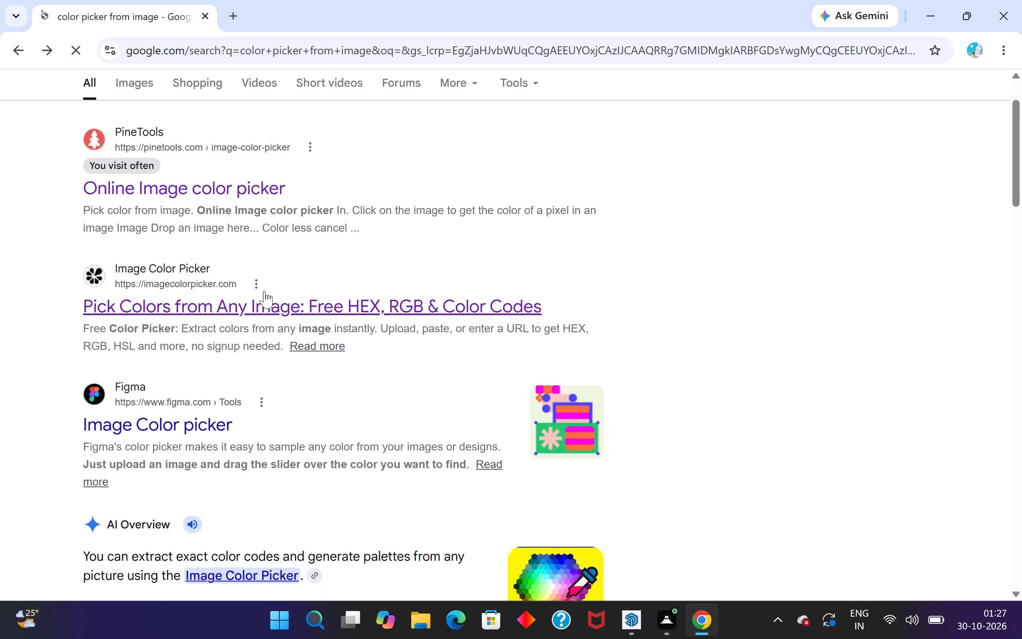
scroll(265, 285, up, 2)
drag(349, 112, 278, 116)
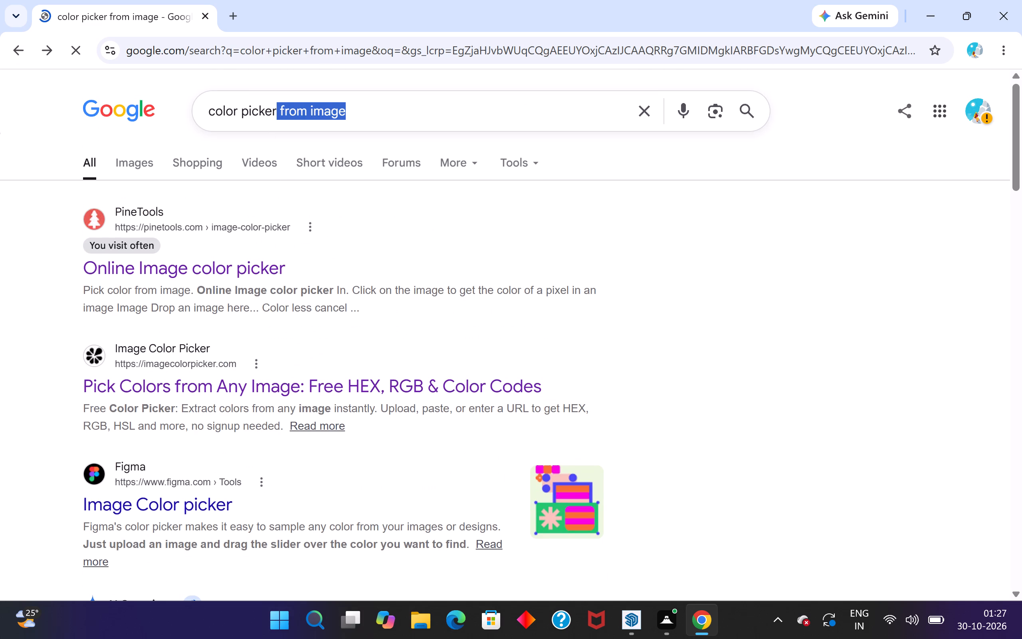
drag(278, 116, 280, 116)
key(BackSpace)
key(Return)
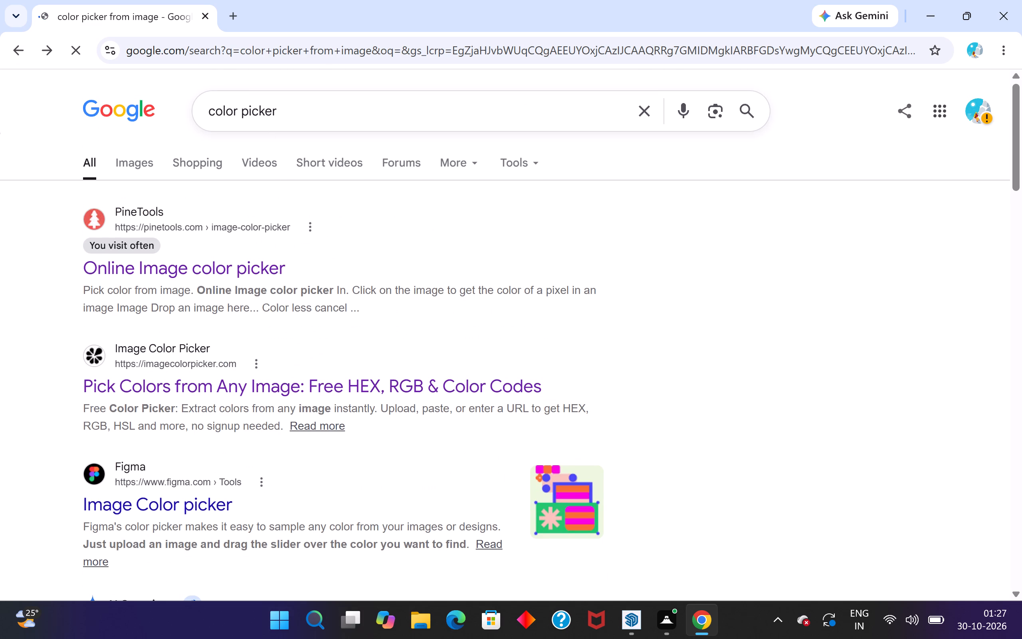
scroll(297, 336, down, 3)
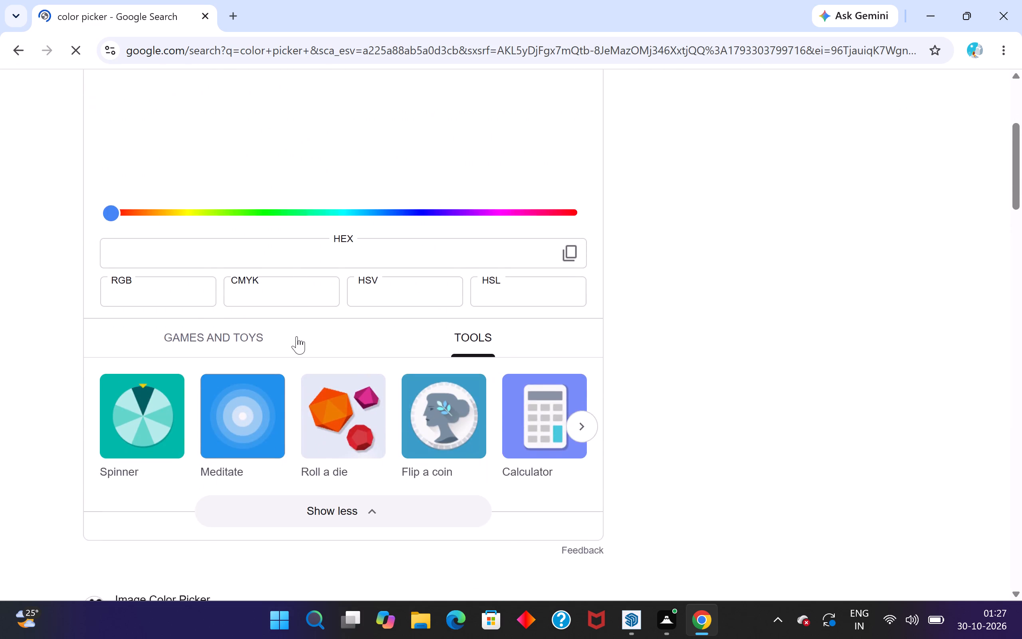
scroll(297, 336, down, 5)
click(151, 237)
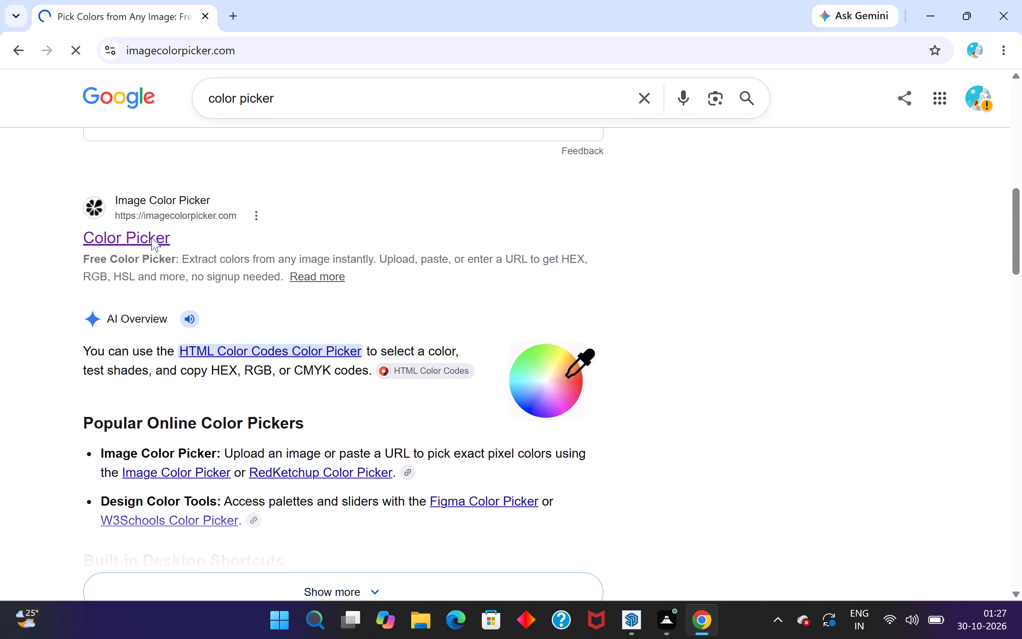
Load the BEDROOM 2 reference image from the sketch up reference folder into imagecolorpicker.com.
scroll(302, 368, down, 5)
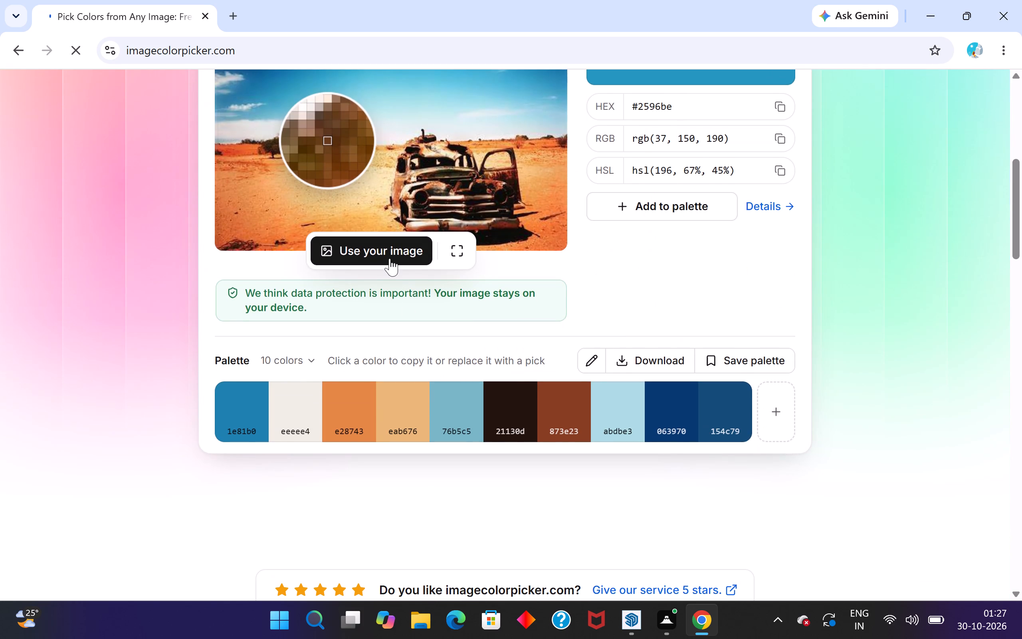
click(390, 258)
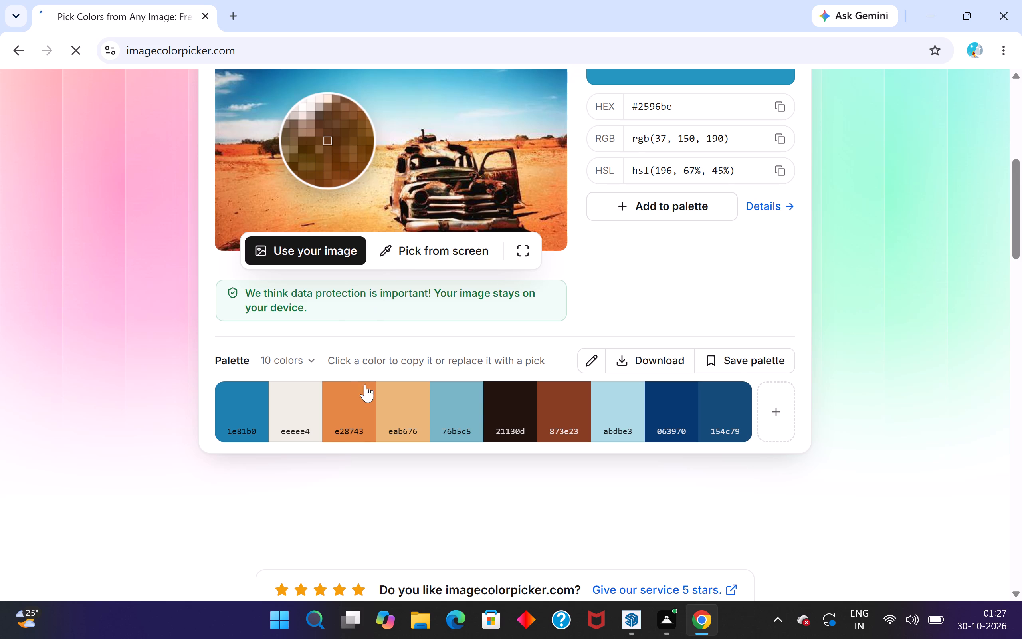
scroll(364, 387, down, 12)
scroll(364, 387, up, 8)
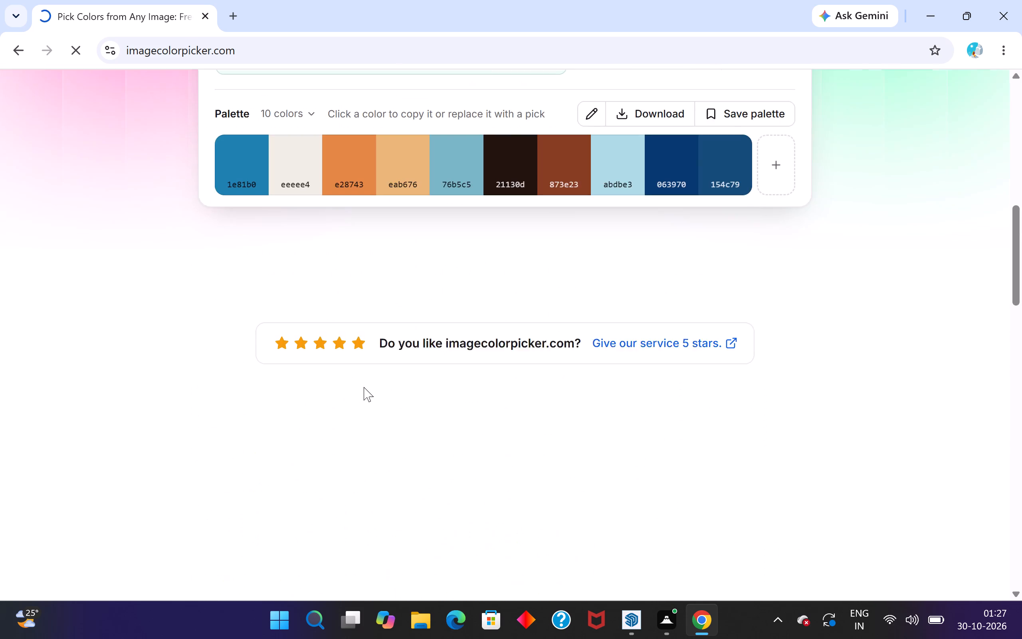
scroll(364, 387, up, 8)
scroll(364, 387, down, 2)
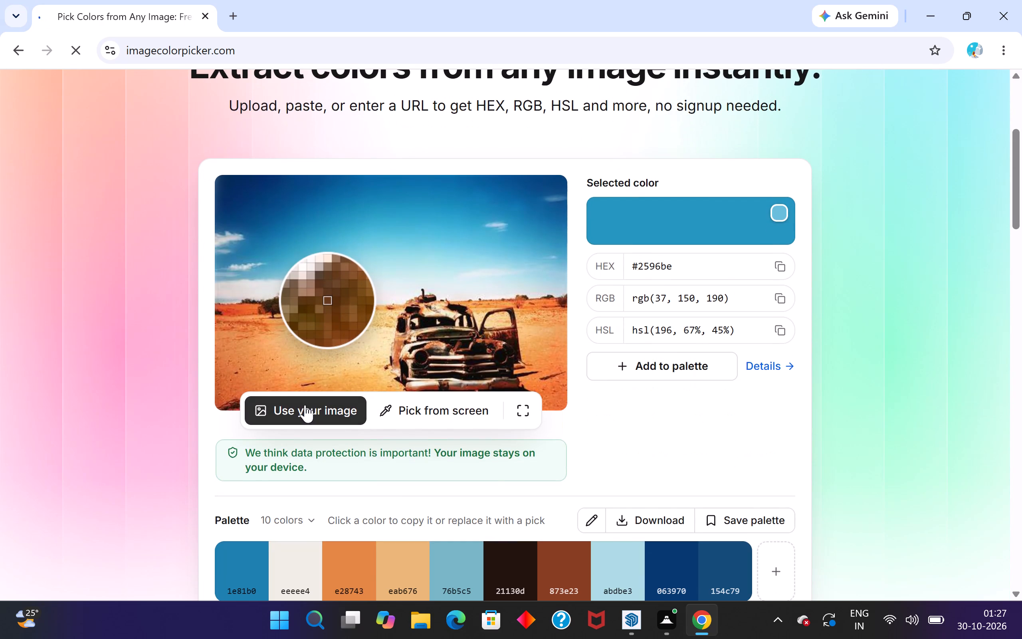
click(305, 405)
scroll(313, 399, down, 5)
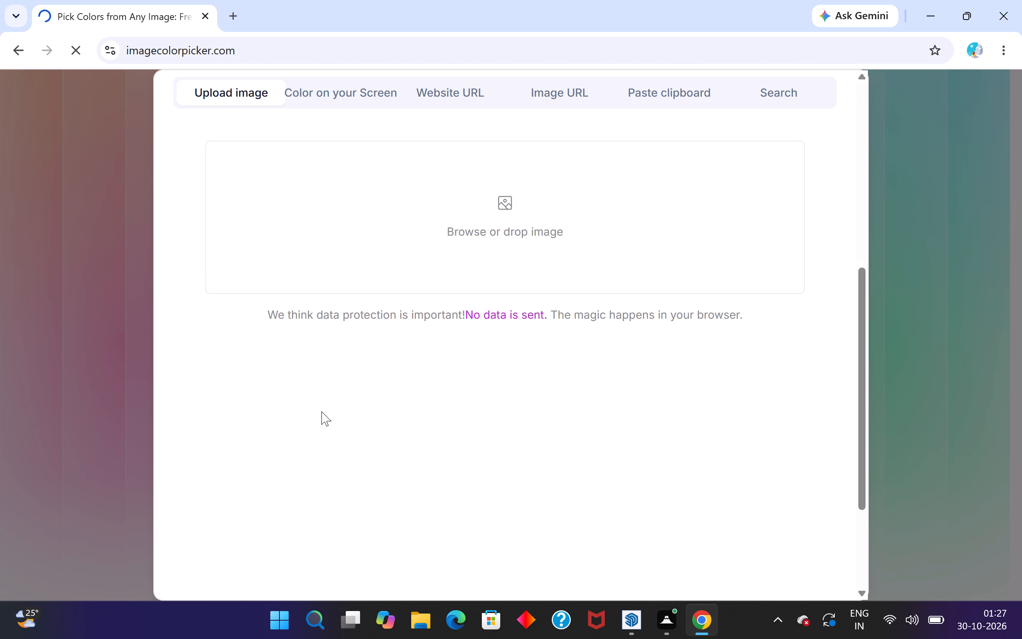
click(517, 212)
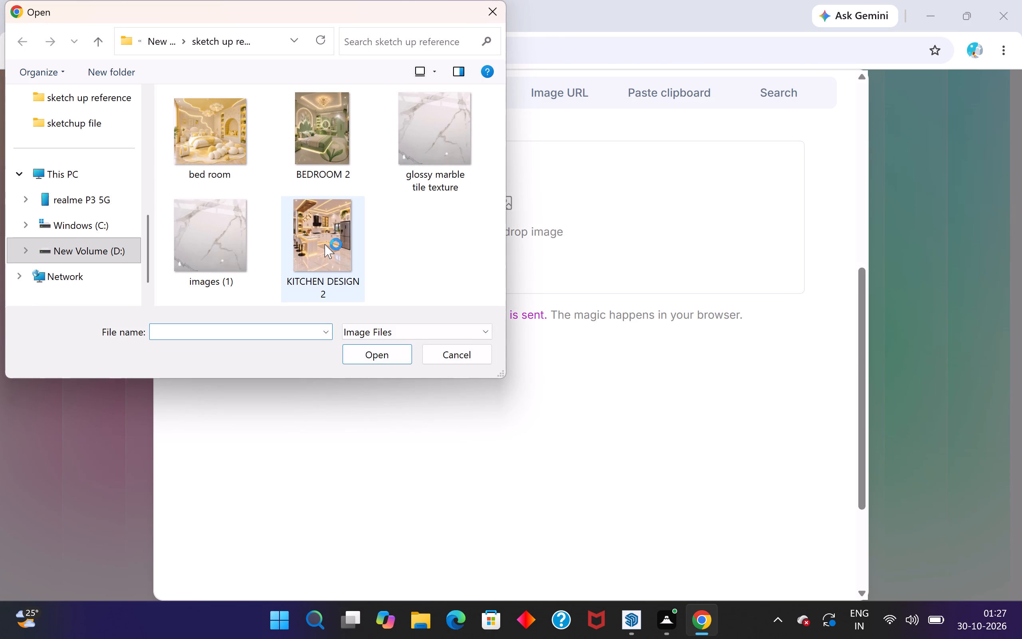
click(305, 139)
click(370, 348)
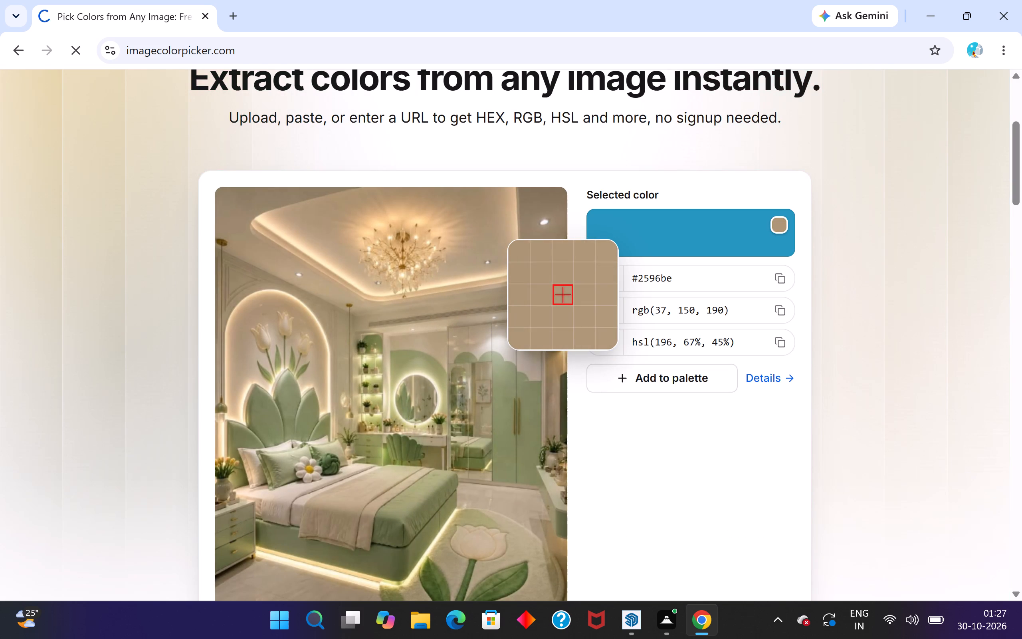
Sample the ceiling colour in the BEDROOM 2 image, picking rgb(178, 155, 123) from the ceiling beside the chandelier.
scroll(387, 281, up, 2)
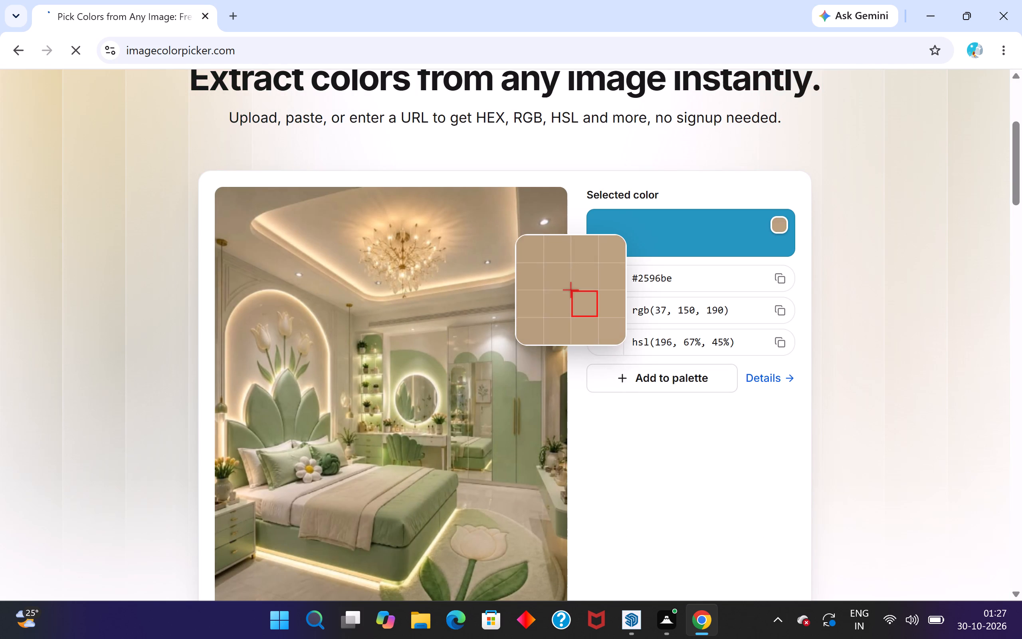
click(493, 221)
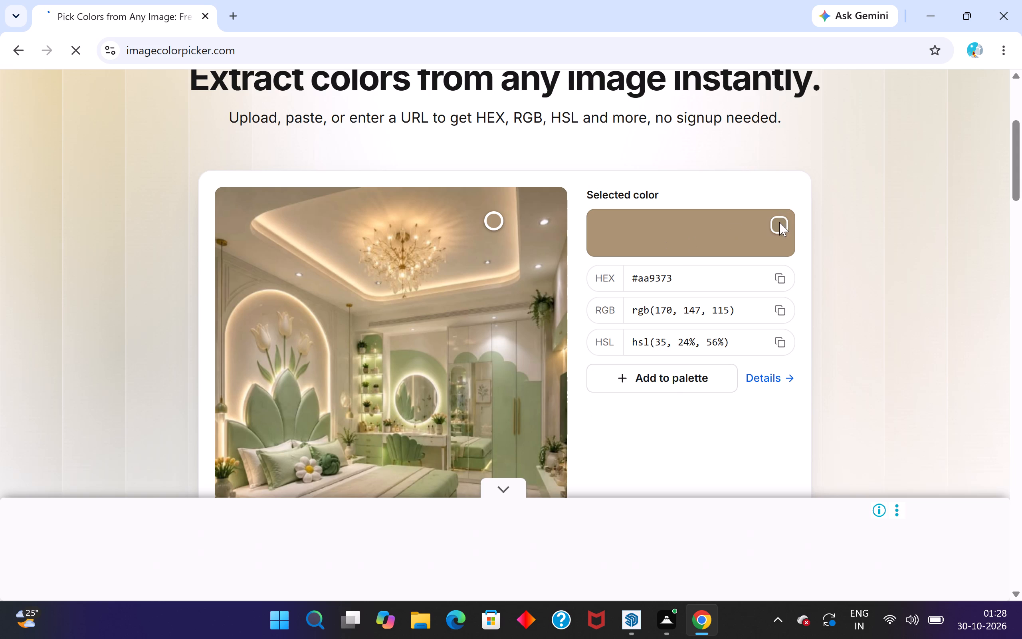
drag(491, 226, 306, 230)
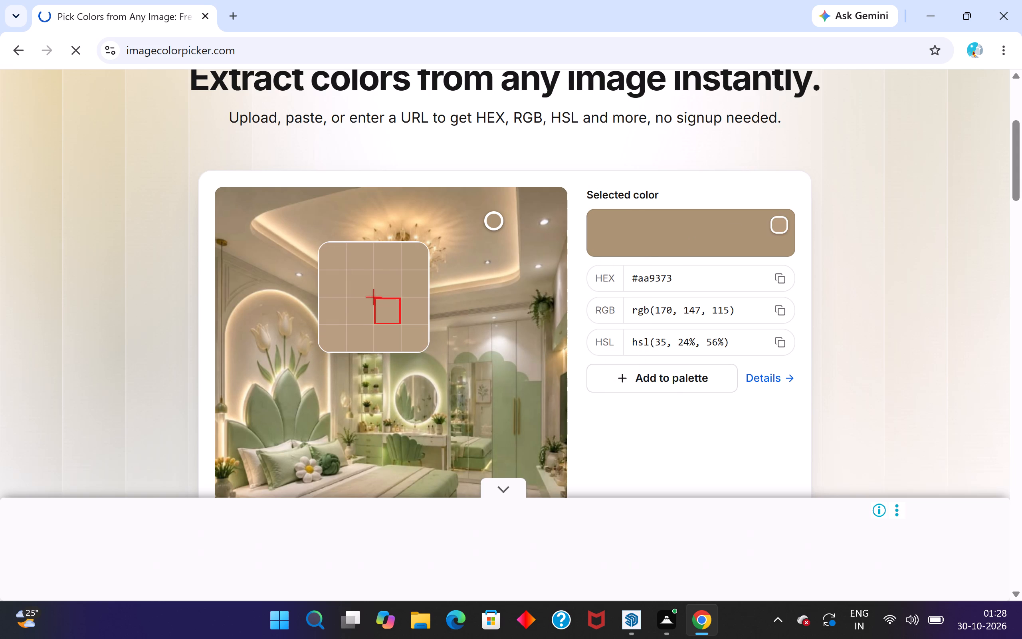
drag(306, 230, 309, 229)
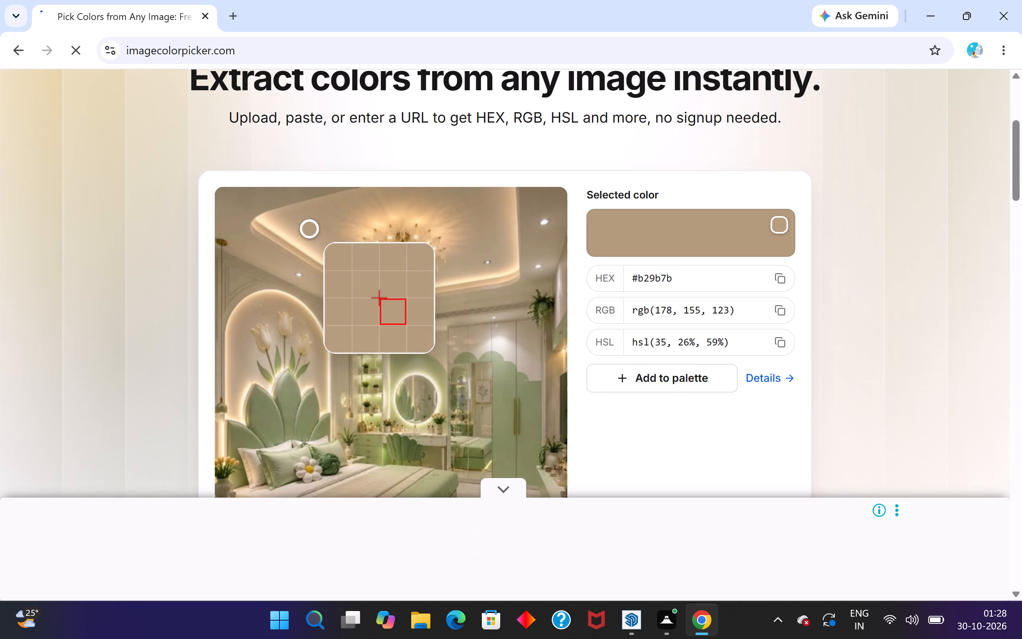
click(311, 230)
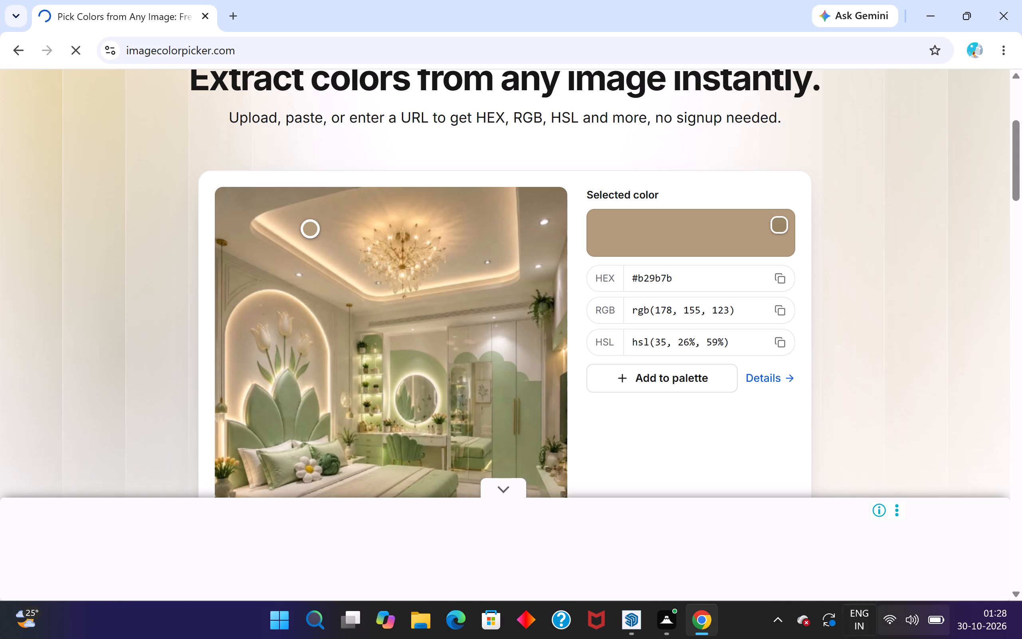
Switch to SketchUp, select the recessed ceiling face around the chandelier and apply the celling colour material to it.
click(638, 620)
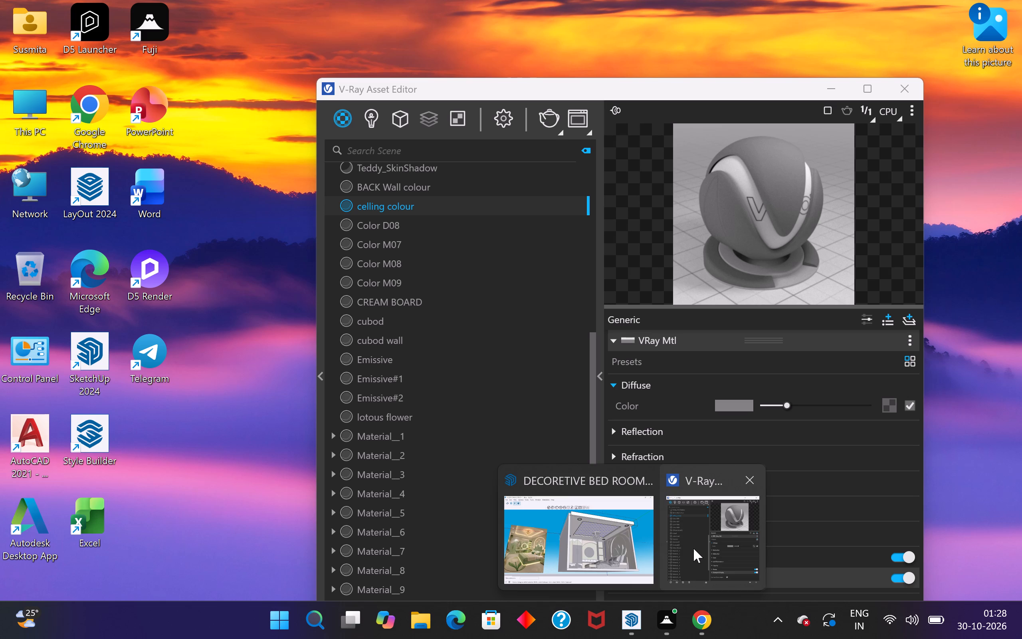
click(693, 548)
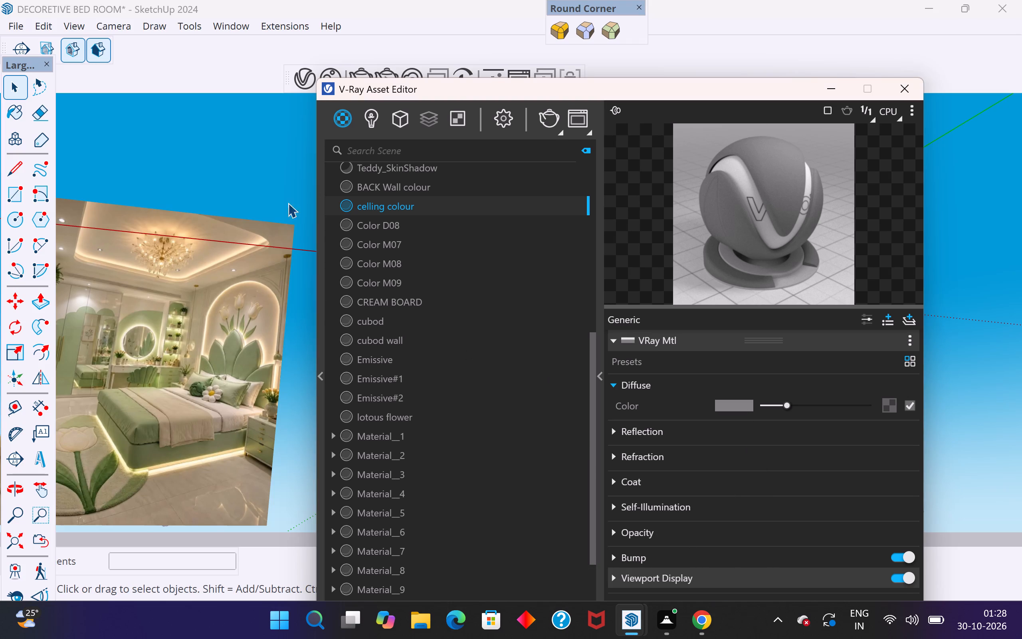
click(280, 188)
scroll(237, 208, down, 20)
scroll(237, 208, down, 1)
scroll(274, 208, up, 6)
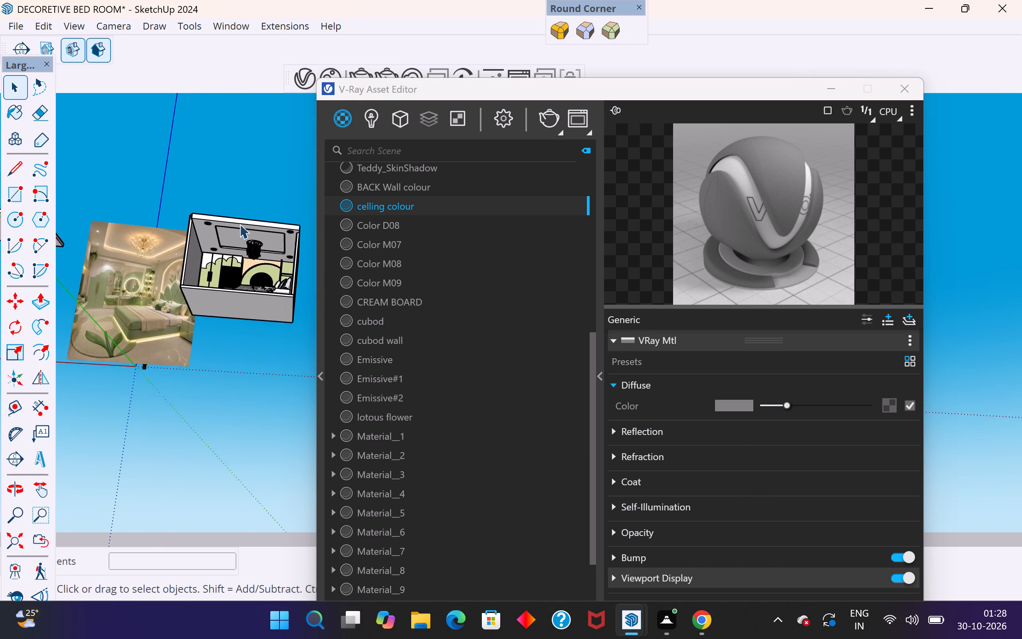
scroll(240, 224, up, 4)
scroll(99, 286, down, 4)
middle_drag(194, 381, 251, 381)
scroll(183, 236, up, 7)
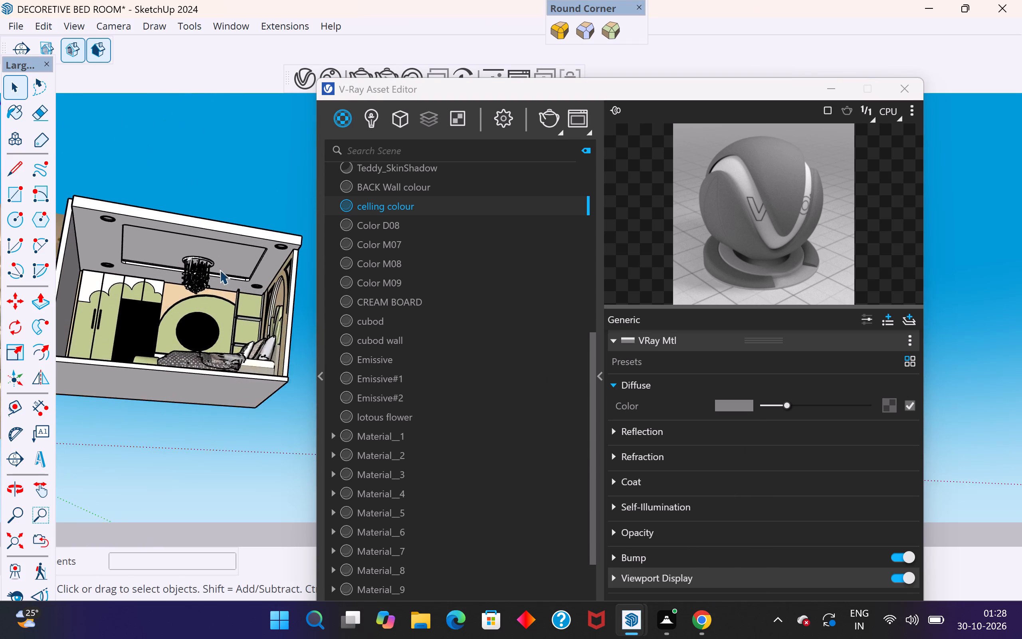
scroll(220, 270, up, 3)
middle_drag(237, 264, 184, 192)
scroll(206, 265, up, 4)
double_click(219, 255)
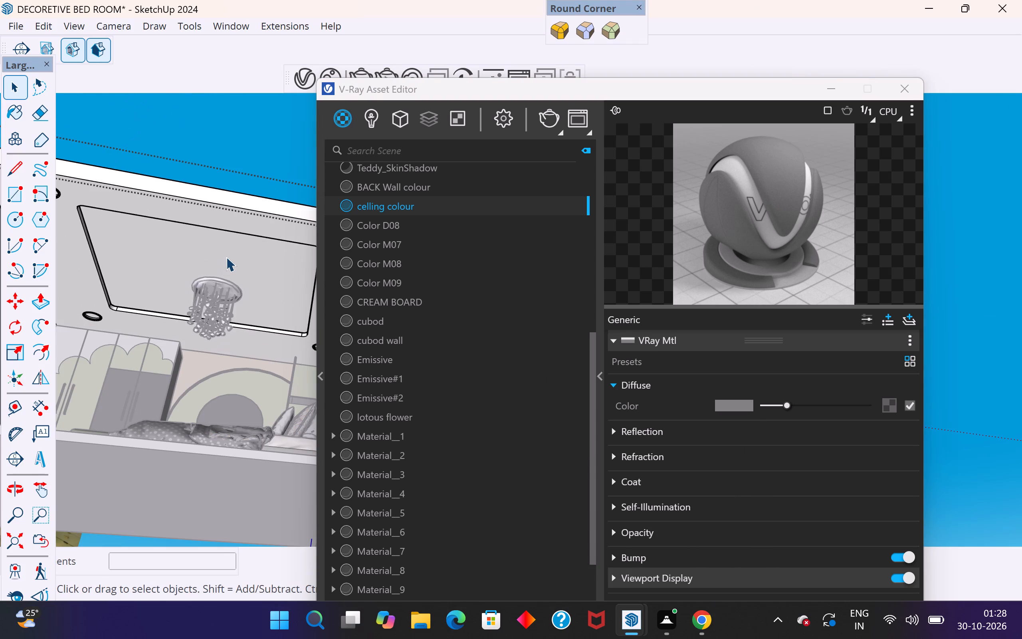
click(227, 258)
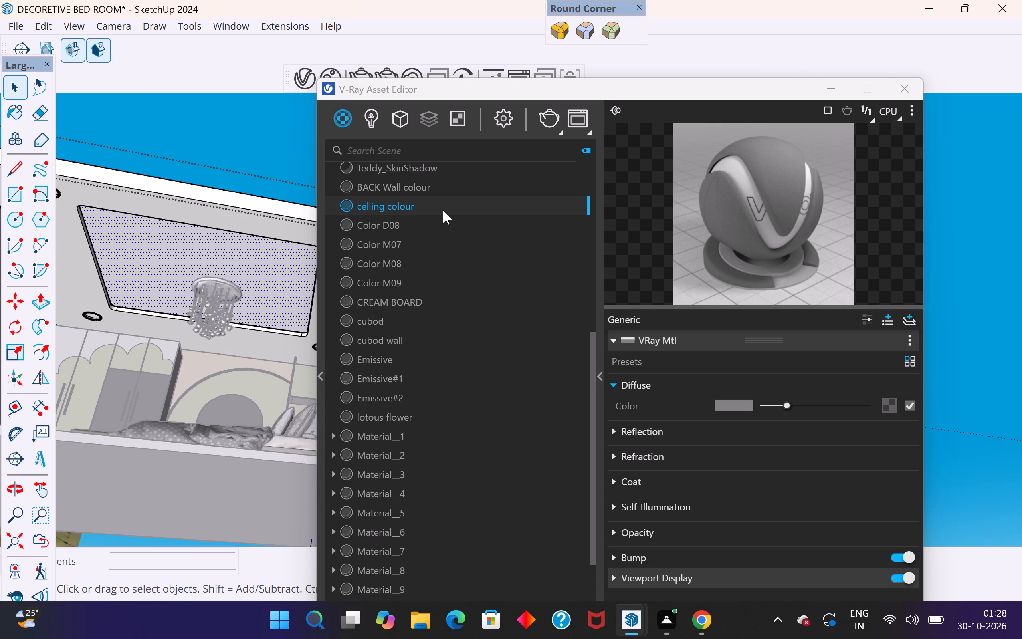
right_click(444, 204)
click(487, 242)
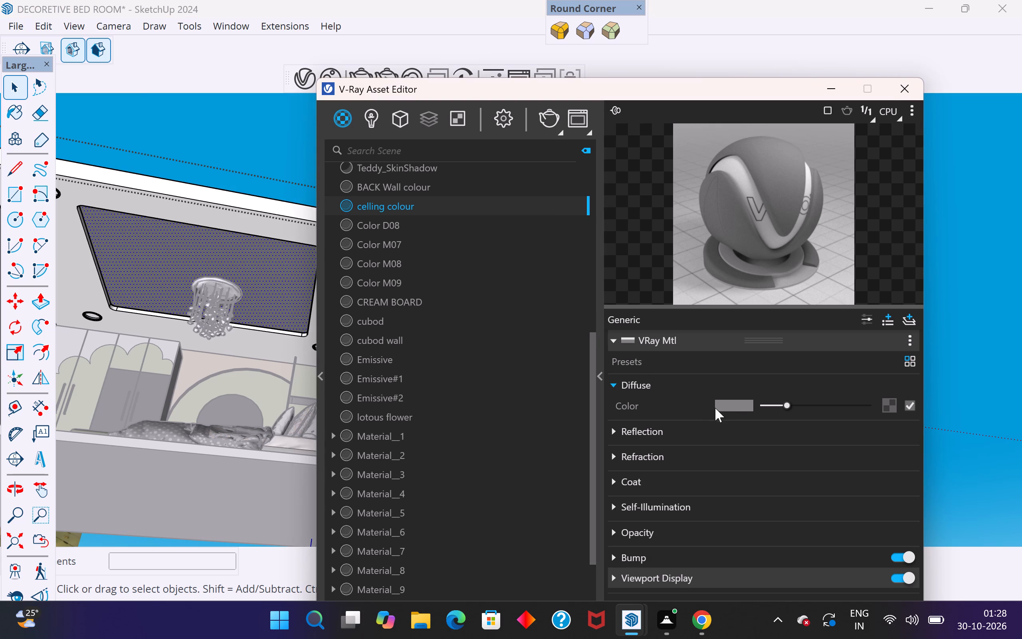
Set the celling colour material's diffuse colour to R 178, G 155, B 123 in the V-Ray Color Picker.
click(728, 403)
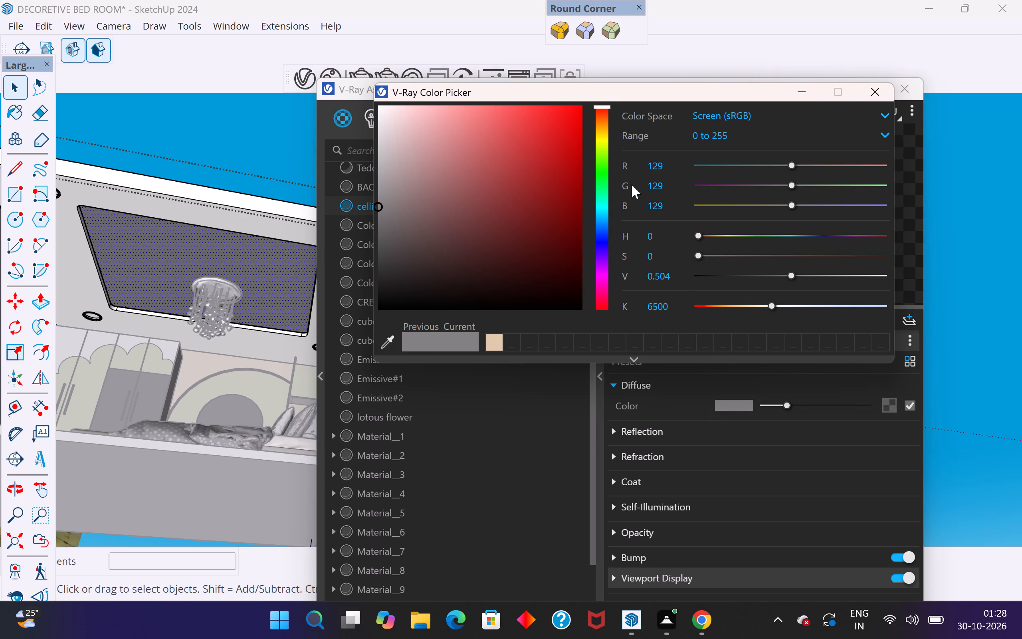
click(664, 170)
key(BackSpace)
key(BackSpace)
key(BackSpace)
key(BackSpace)
key(BackSpace)
key(BackSpace)
key(BackSpace)
key(BackSpace)
key(BackSpace)
text(178)
key(Return)
click(675, 181)
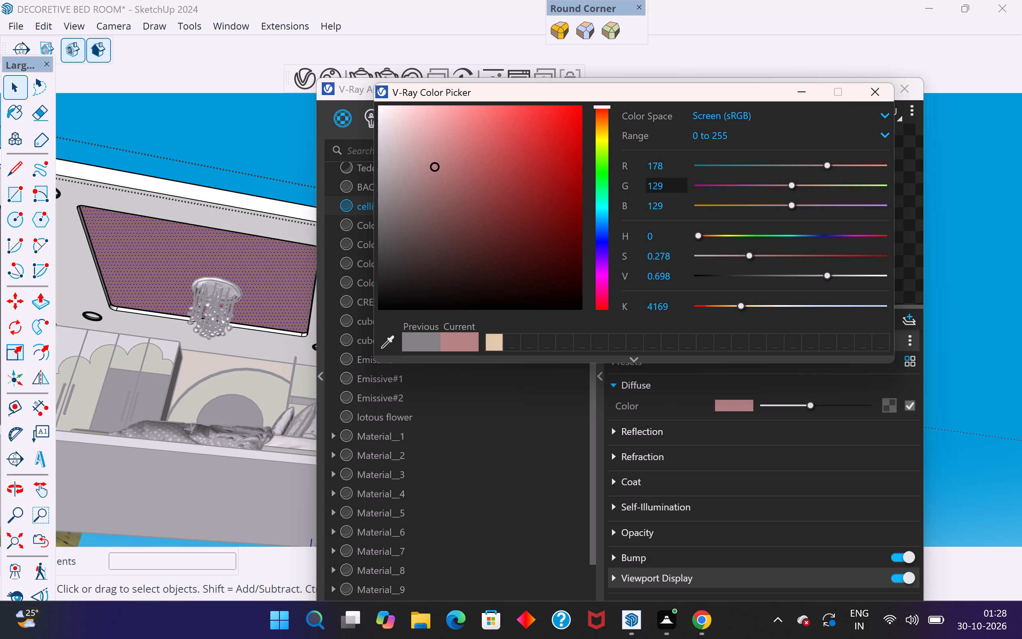
key(BackSpace)
key(BackSpace)
key(BackSpace)
key(BackSpace)
key(BackSpace)
key(BackSpace)
text(155)
key(Return)
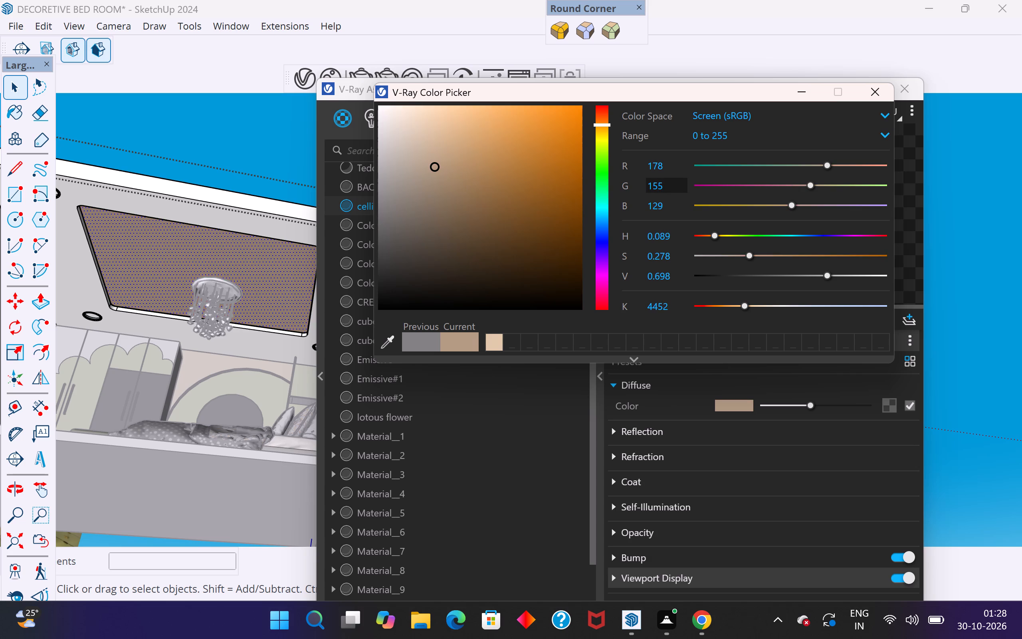
click(679, 208)
key(BackSpace)
key(BackSpace)
key(BackSpace)
text(123)
key(Return)
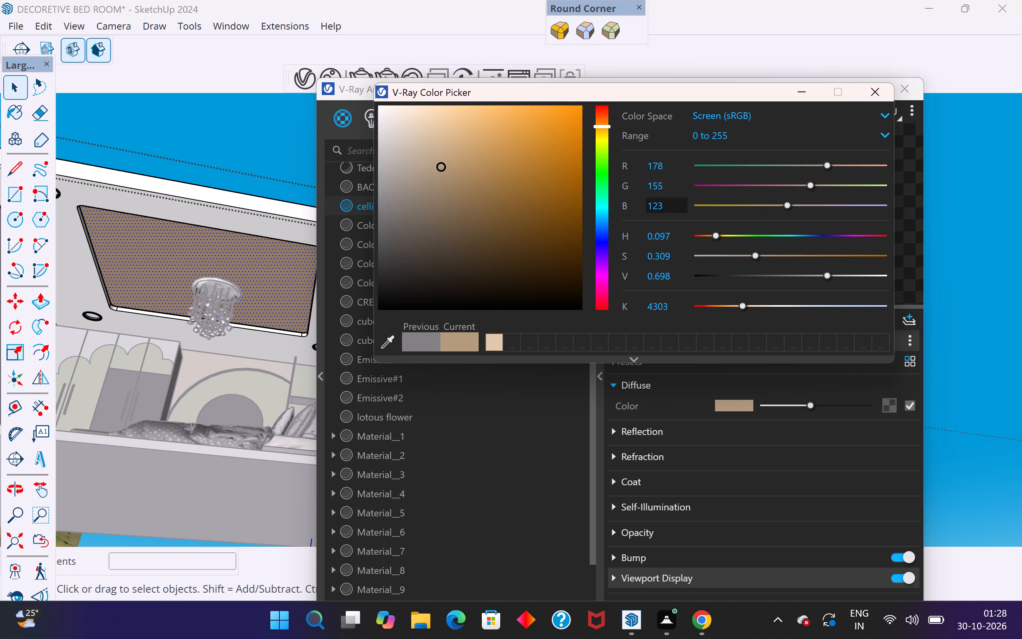
click(913, 193)
Brighten the celling colour material's diffuse colour to a light beige, and leave the ceiling group.
drag(814, 406, 836, 404)
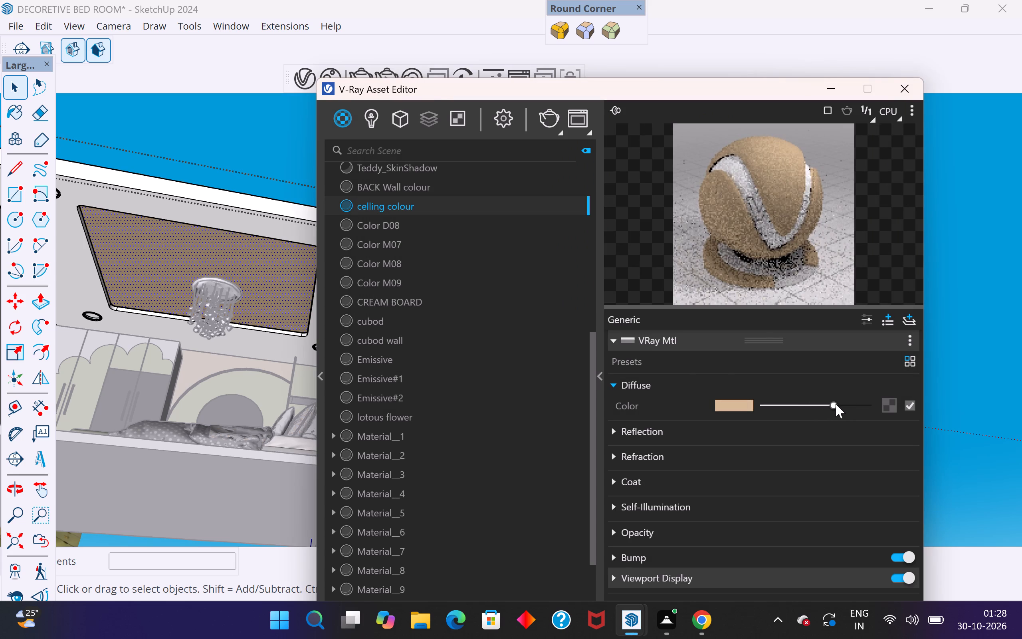
drag(836, 404, 848, 404)
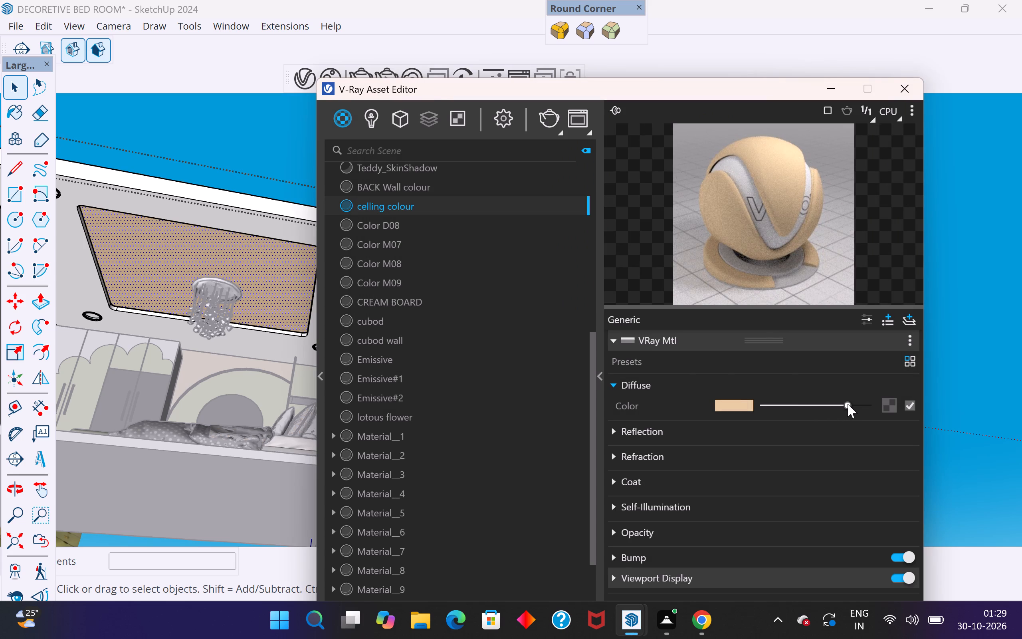
click(957, 258)
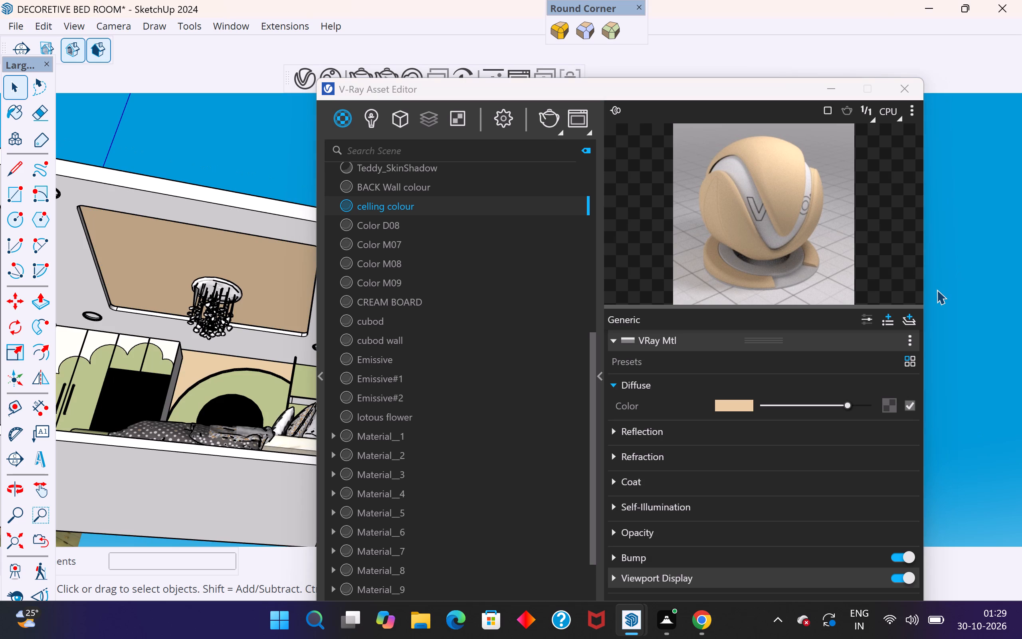
click(186, 109)
Move the V-Ray Asset Editor aside to expose the bedroom ceiling in the model.
scroll(250, 160, down, 3)
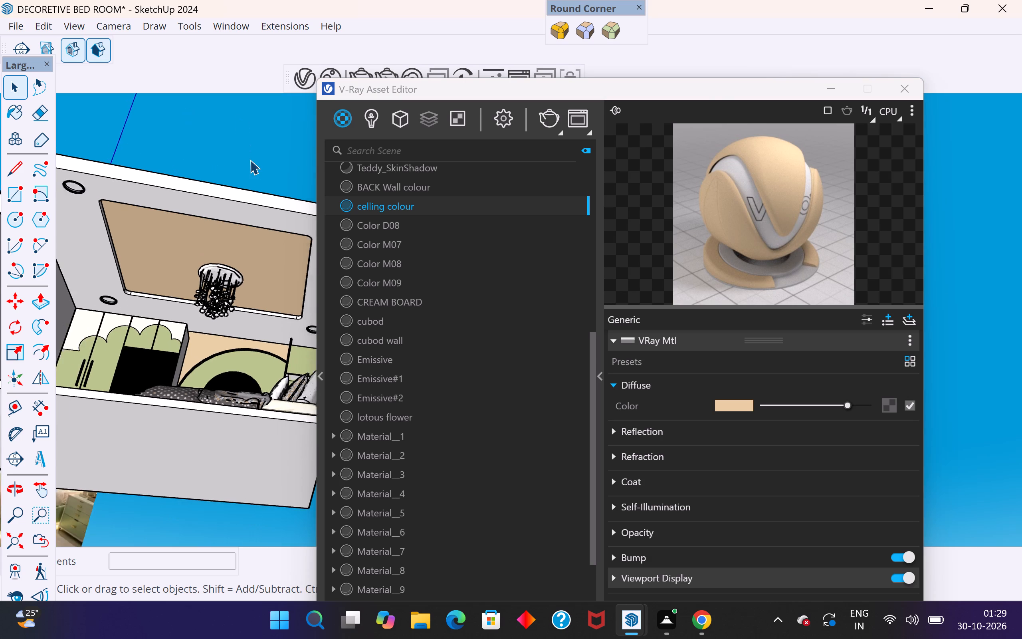
scroll(250, 160, down, 1)
drag(706, 89, 884, 98)
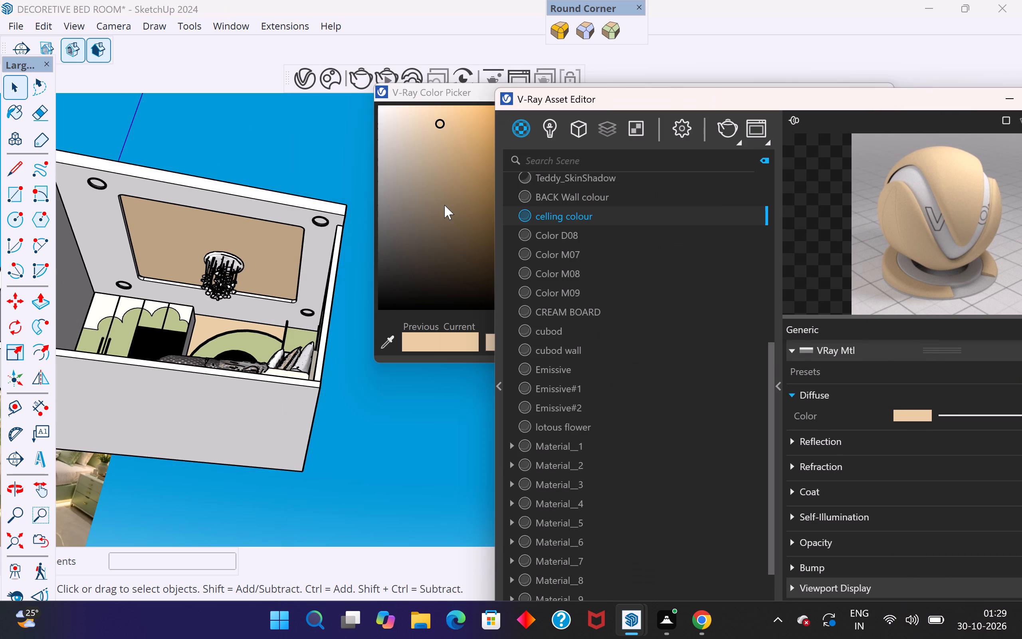
click(307, 155)
scroll(317, 283, down, 4)
scroll(316, 297, up, 7)
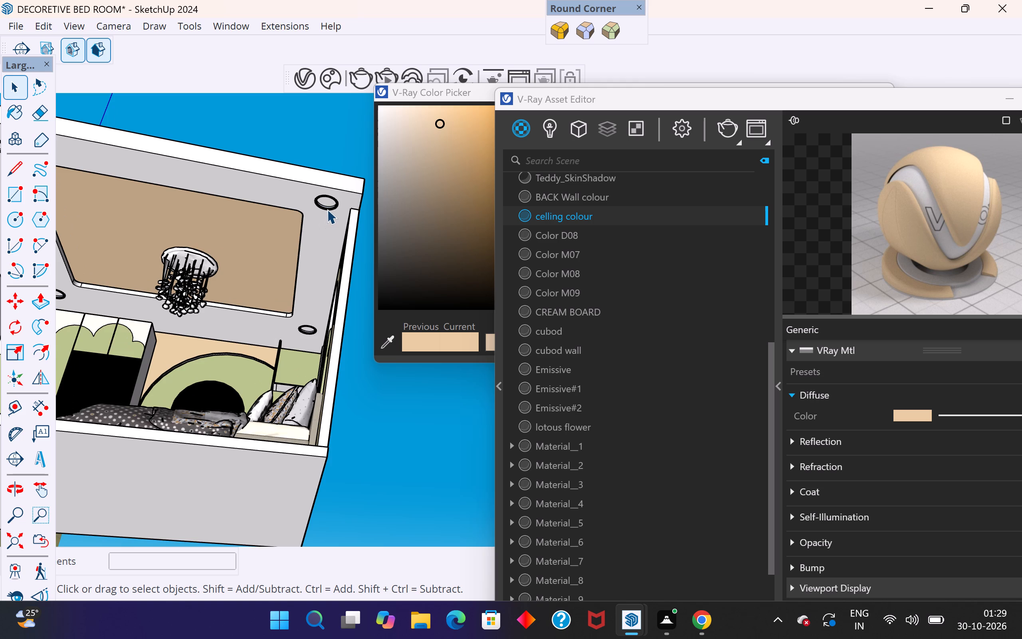
Open the ceiling group and scale the front corner downlight on the window side uniformly about its centre by about 0.55.
click(327, 209)
scroll(334, 199, up, 9)
double_click(335, 198)
click(335, 198)
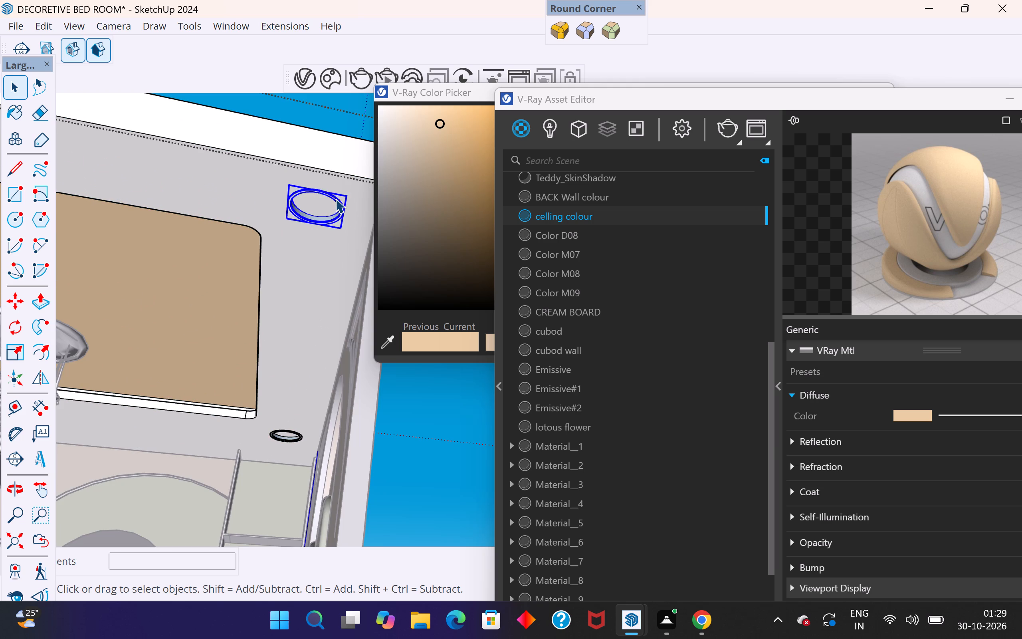
key(s)
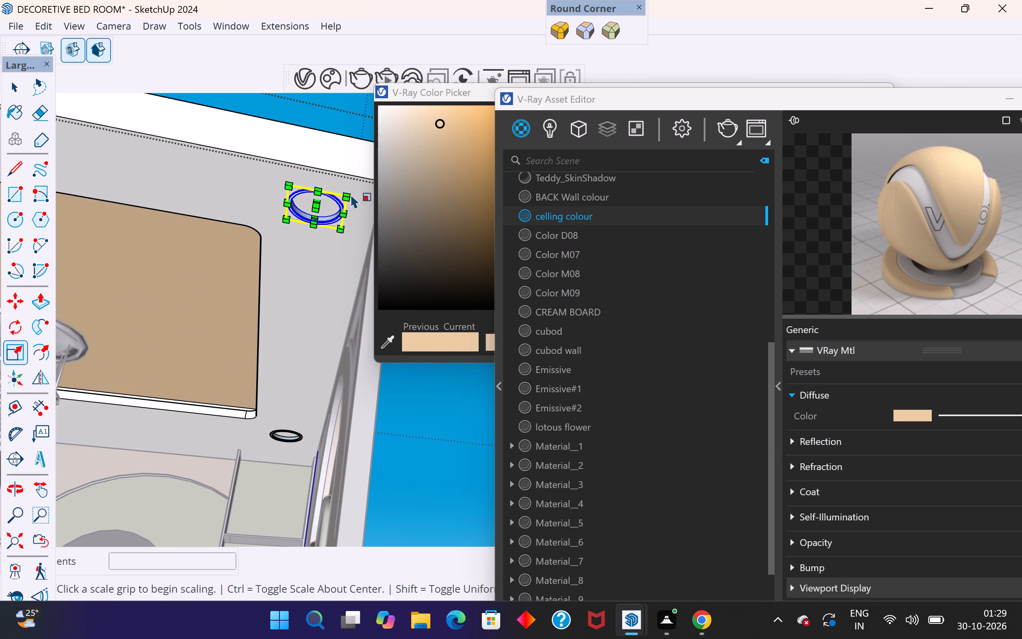
ctrl+drag(349, 195, 337, 200)
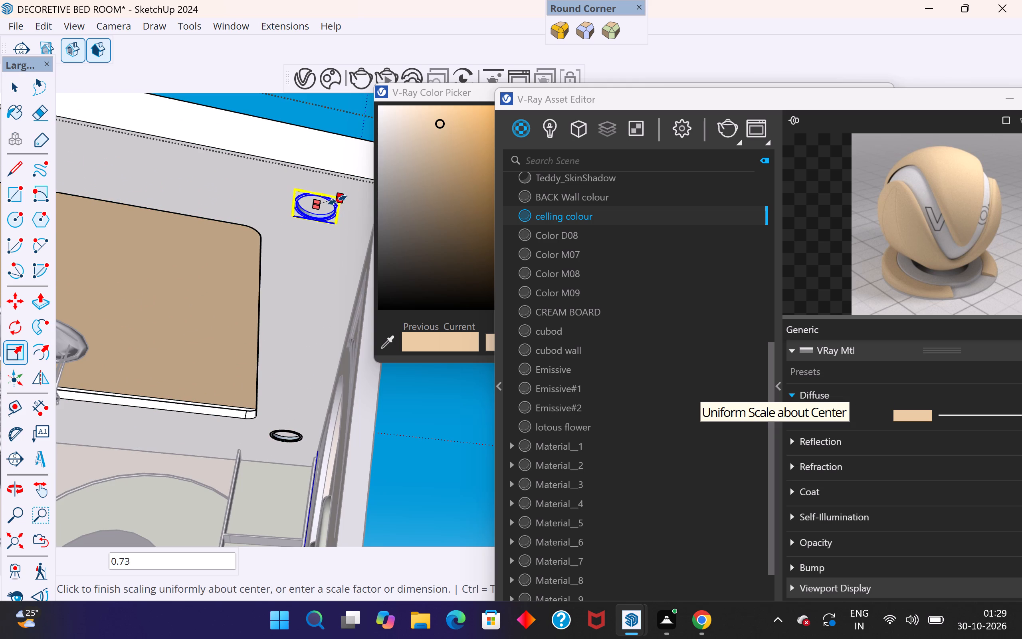
ctrl+drag(337, 200, 333, 203)
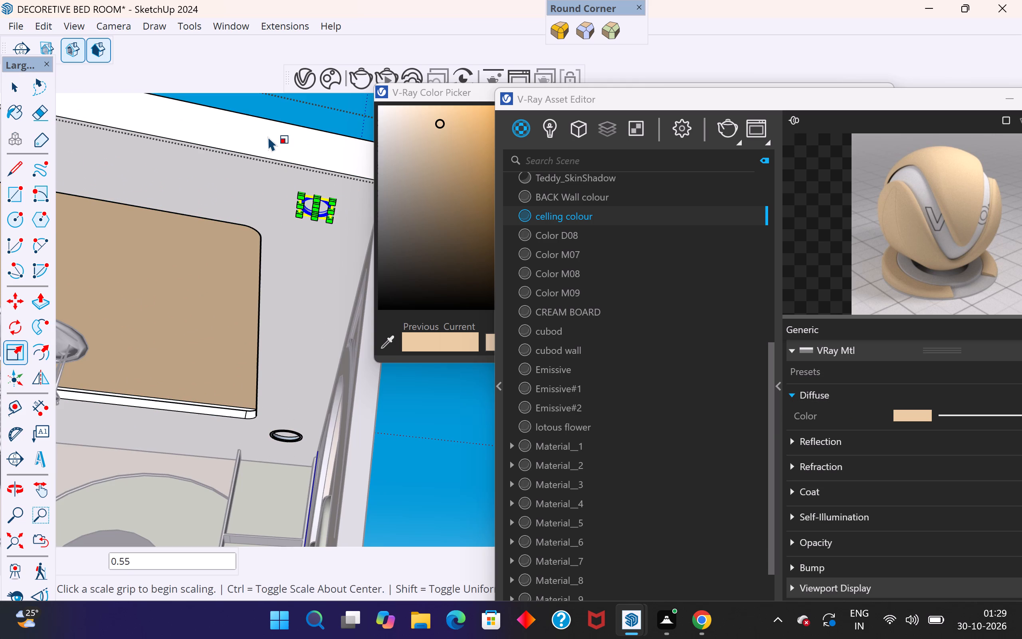
click(279, 117)
click(20, 86)
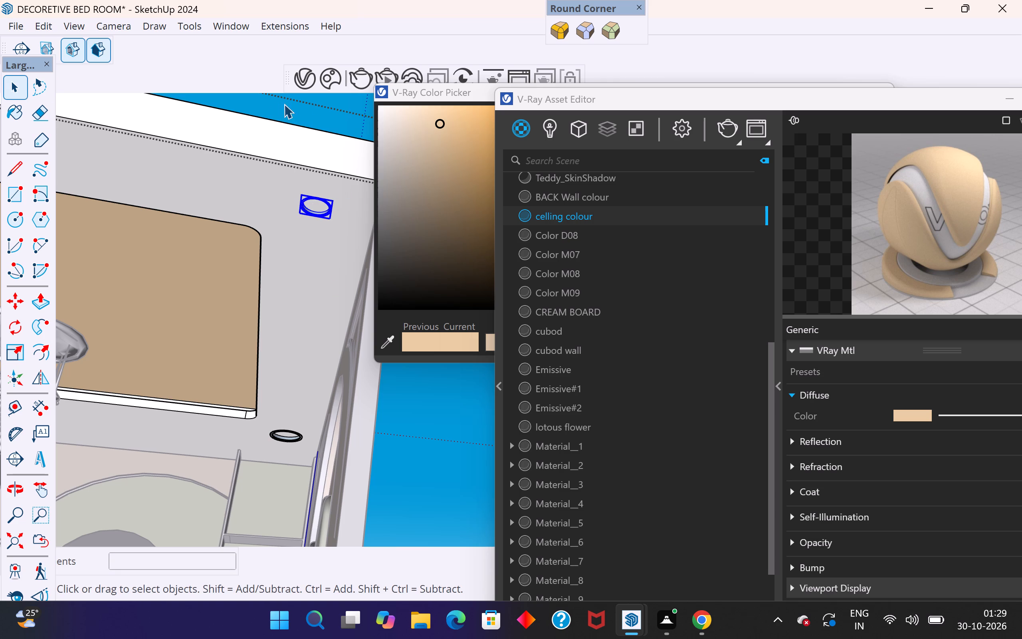
Scale down the ceiling downlight above the shelf unit uniformly about its centre, and leave the ceiling group.
click(288, 433)
scroll(289, 436, up, 8)
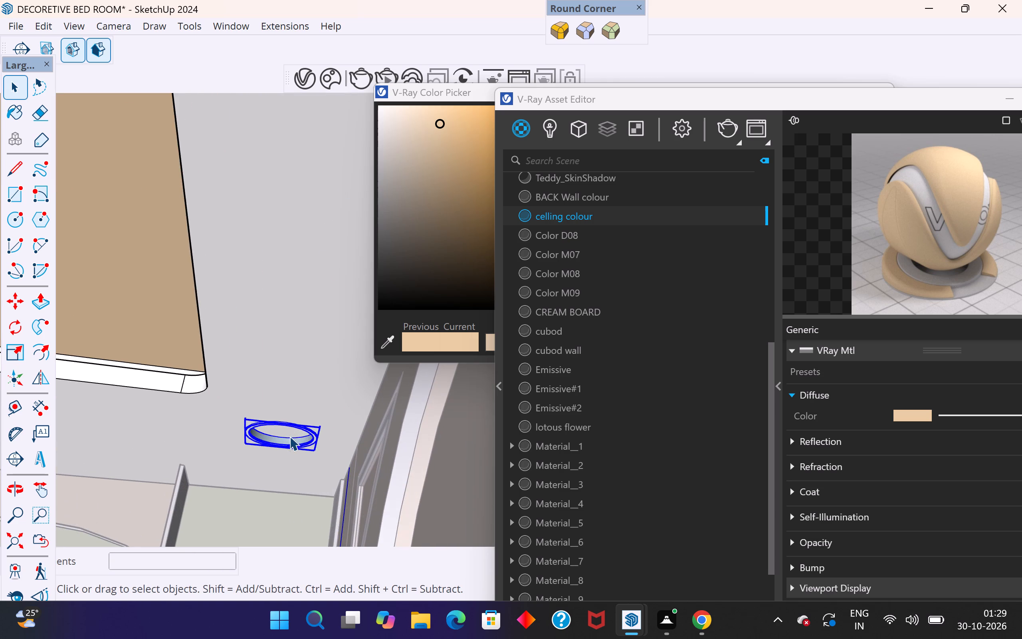
key(s)
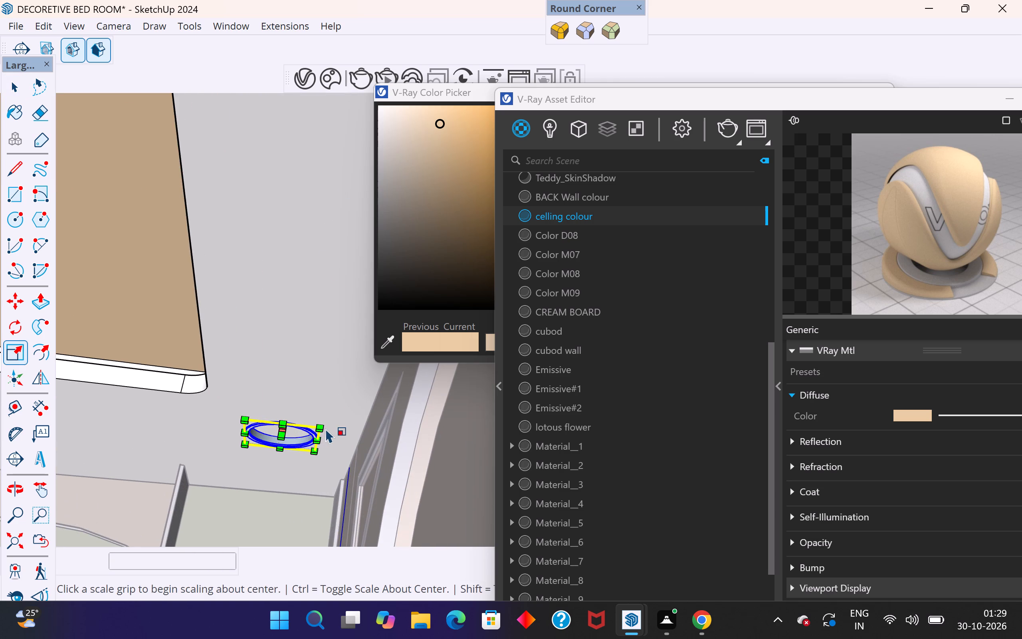
ctrl+drag(320, 430, 312, 433)
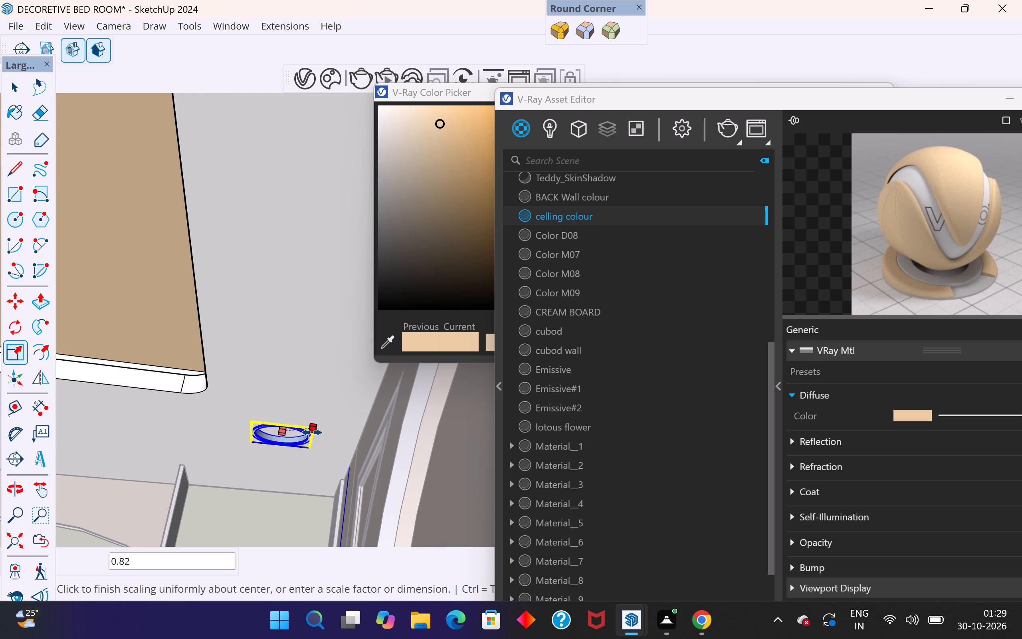
ctrl+drag(312, 433, 306, 434)
scroll(355, 443, down, 18)
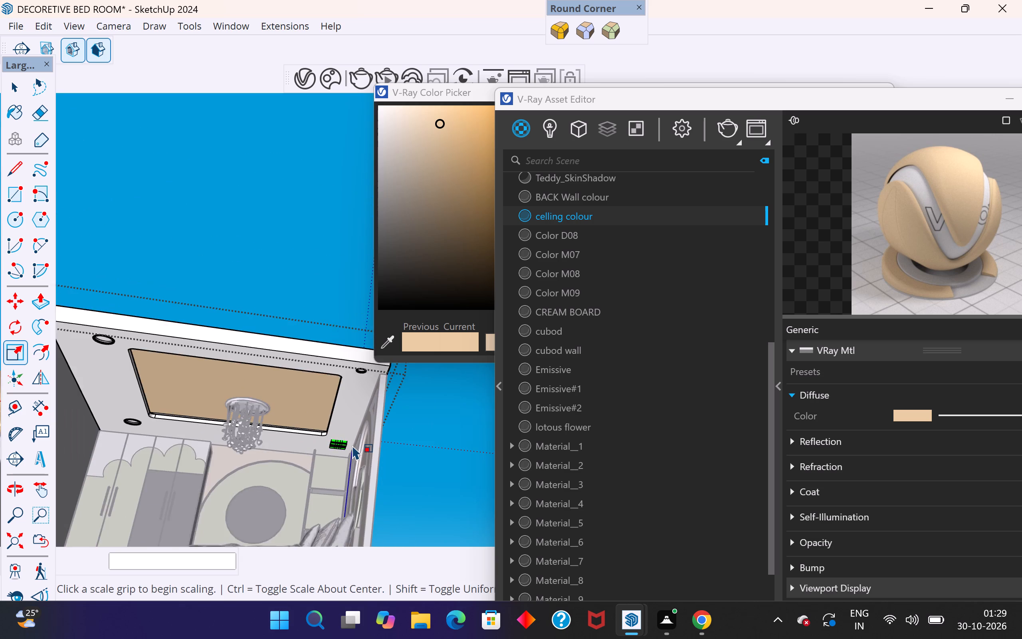
click(22, 93)
click(168, 188)
scroll(122, 372, up, 2)
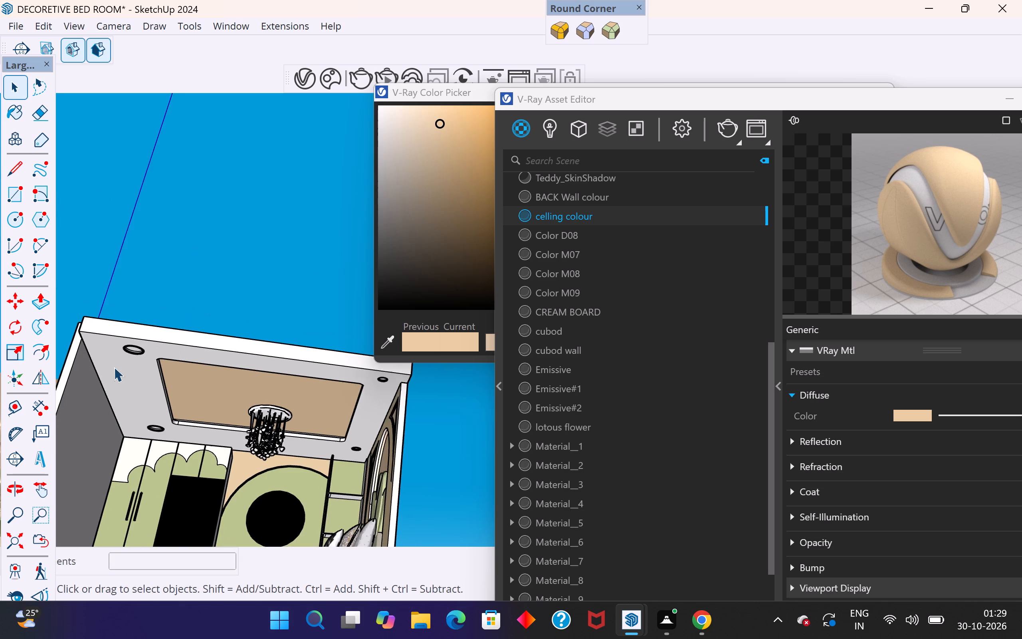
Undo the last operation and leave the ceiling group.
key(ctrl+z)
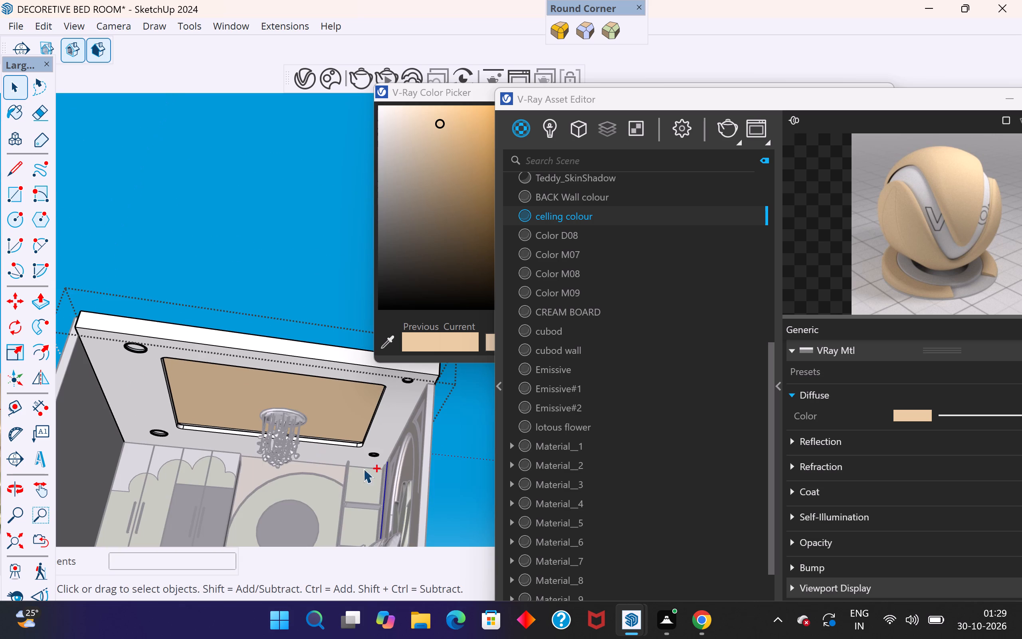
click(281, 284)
Examine the size of the two window-side downlights against the rest of the bedroom ceiling.
scroll(178, 281, down, 4)
scroll(309, 432, up, 3)
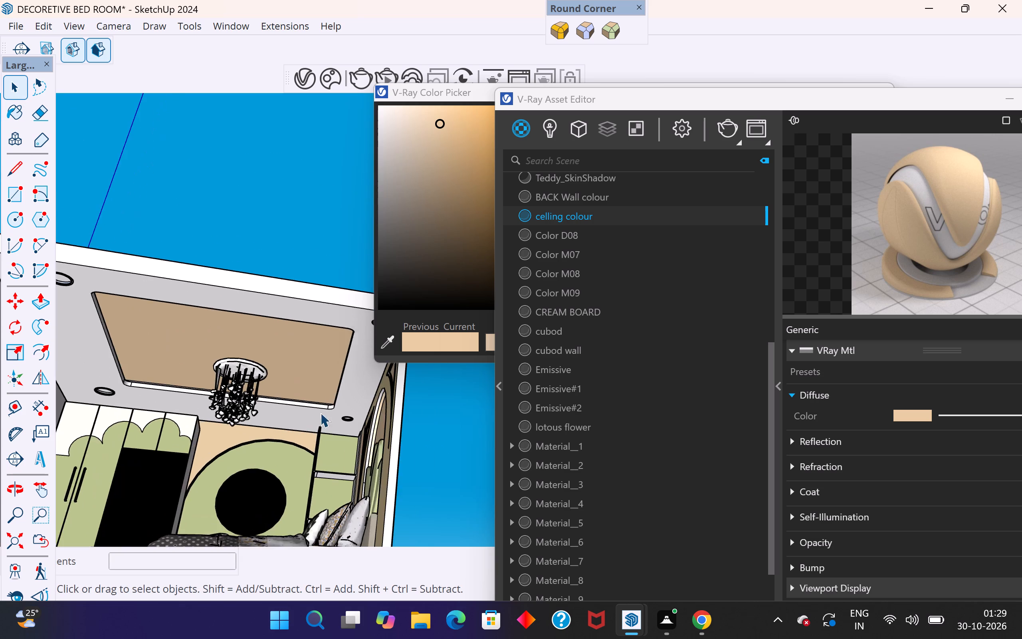
scroll(136, 434, down, 5)
scroll(230, 457, up, 7)
middle_drag(295, 443, 316, 493)
scroll(329, 399, up, 2)
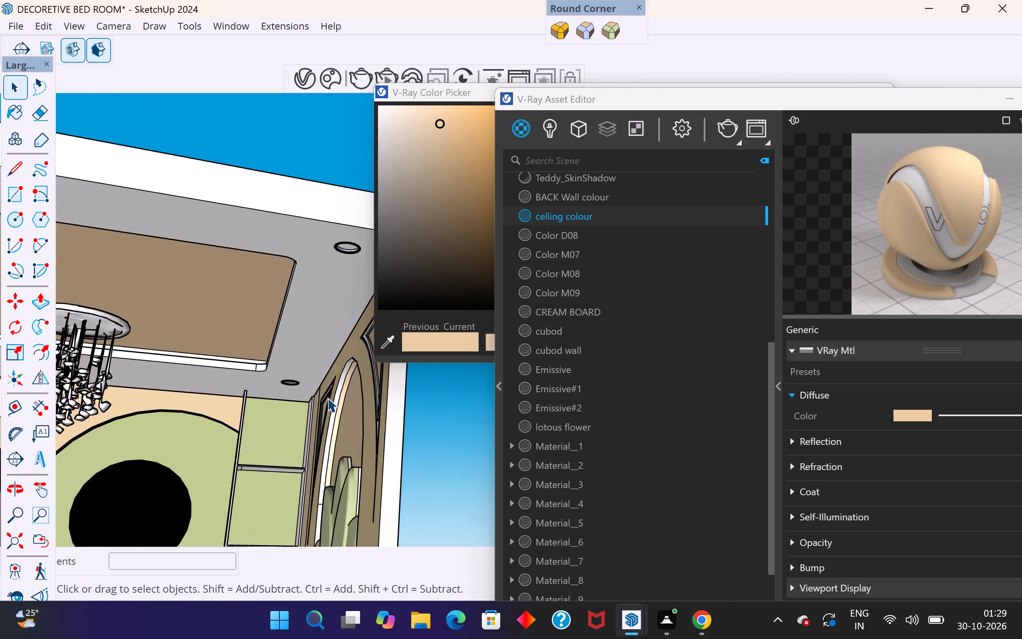
scroll(327, 398, up, 6)
middle_drag(291, 381, 270, 353)
scroll(228, 431, down, 7)
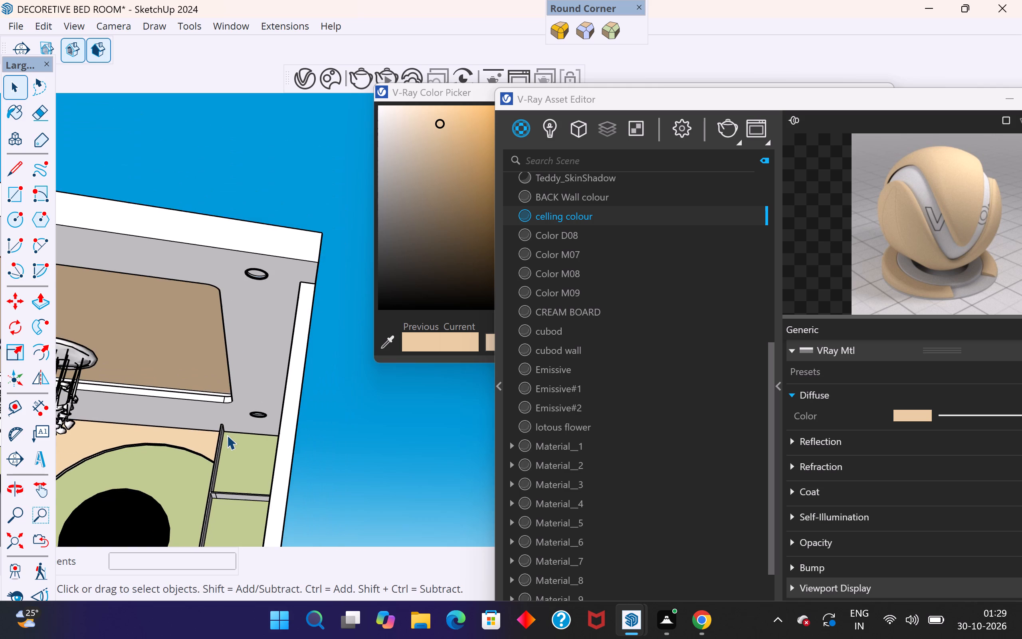
scroll(316, 361, down, 6)
scroll(301, 308, up, 15)
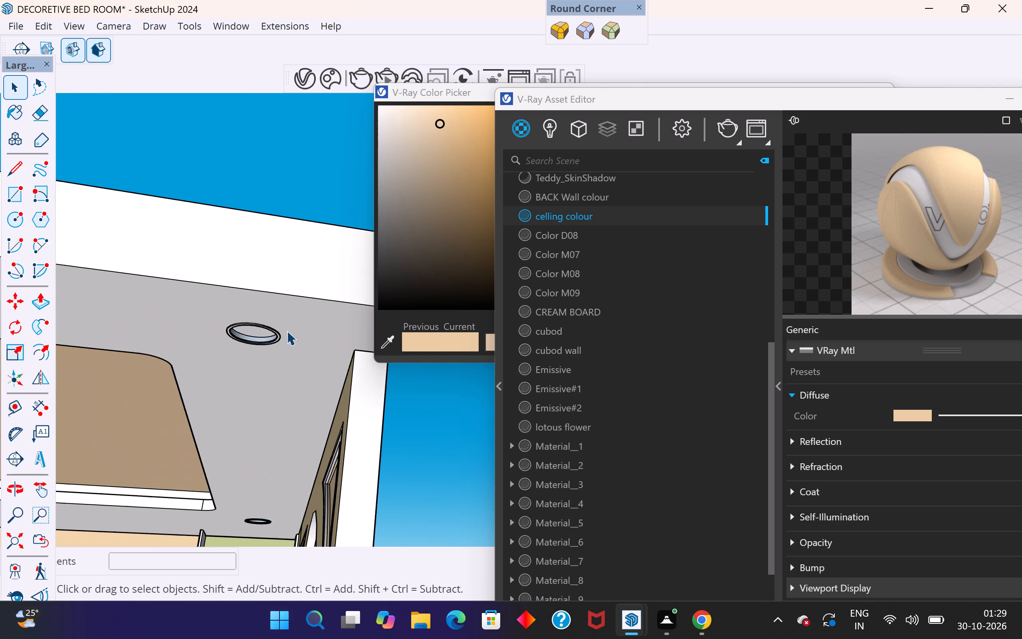
scroll(287, 331, up, 4)
middle_drag(265, 342, 285, 270)
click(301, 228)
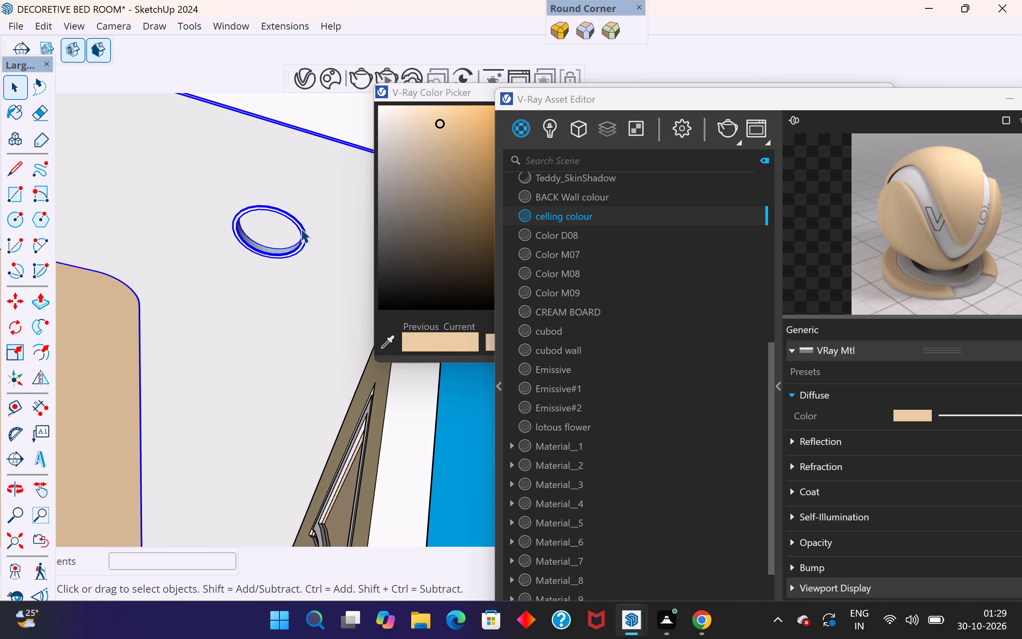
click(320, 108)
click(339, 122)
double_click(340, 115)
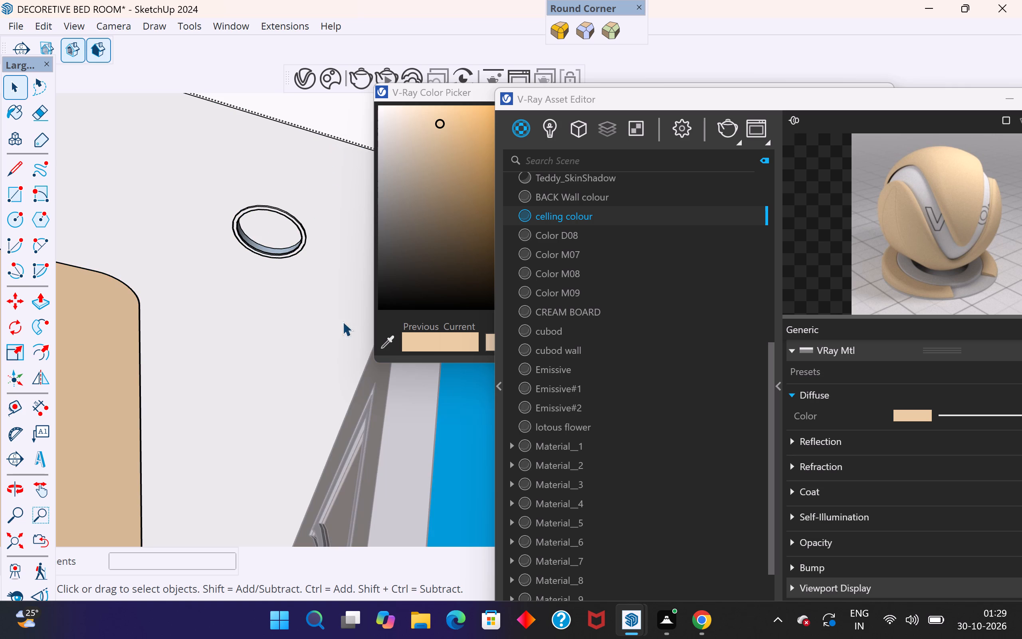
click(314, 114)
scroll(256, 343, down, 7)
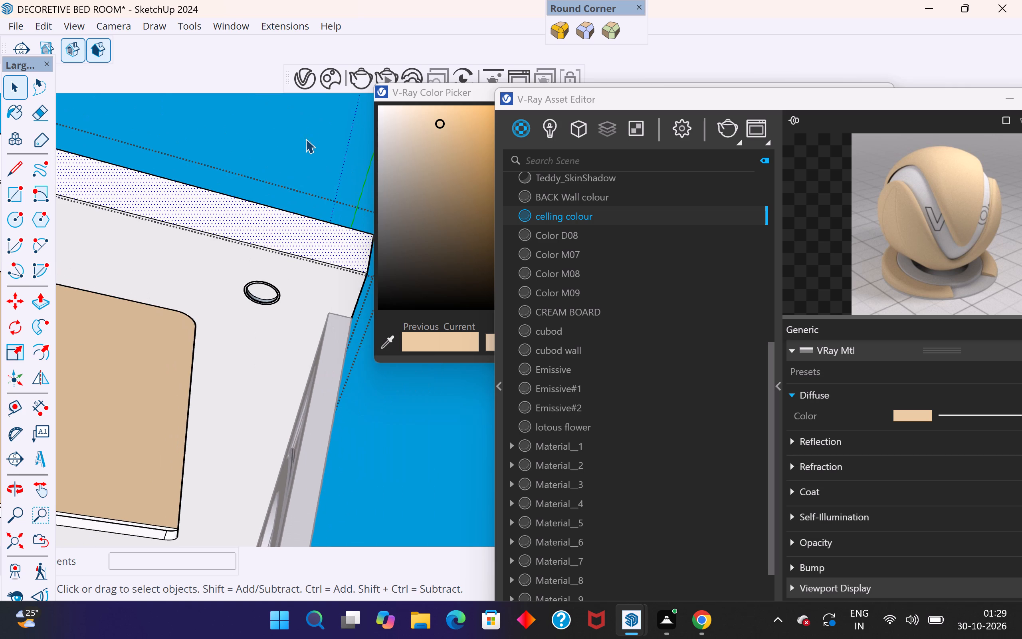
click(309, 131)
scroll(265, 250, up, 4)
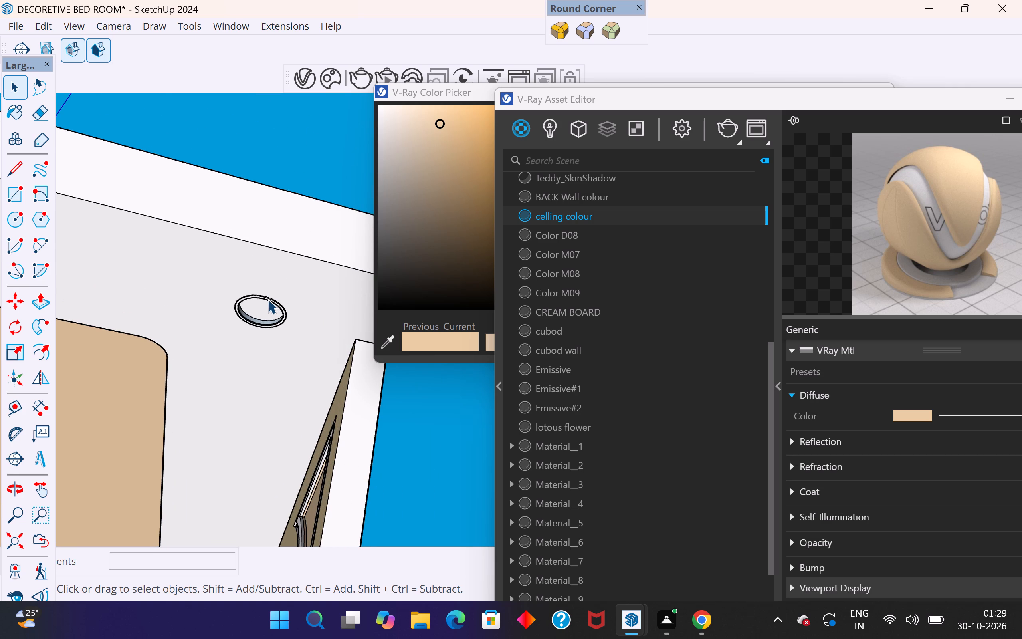
Open the ceiling group, enlarge the front corner downlight uniformly about its centre by about 1.28, and leave the group.
click(268, 299)
click(269, 299)
double_click(273, 303)
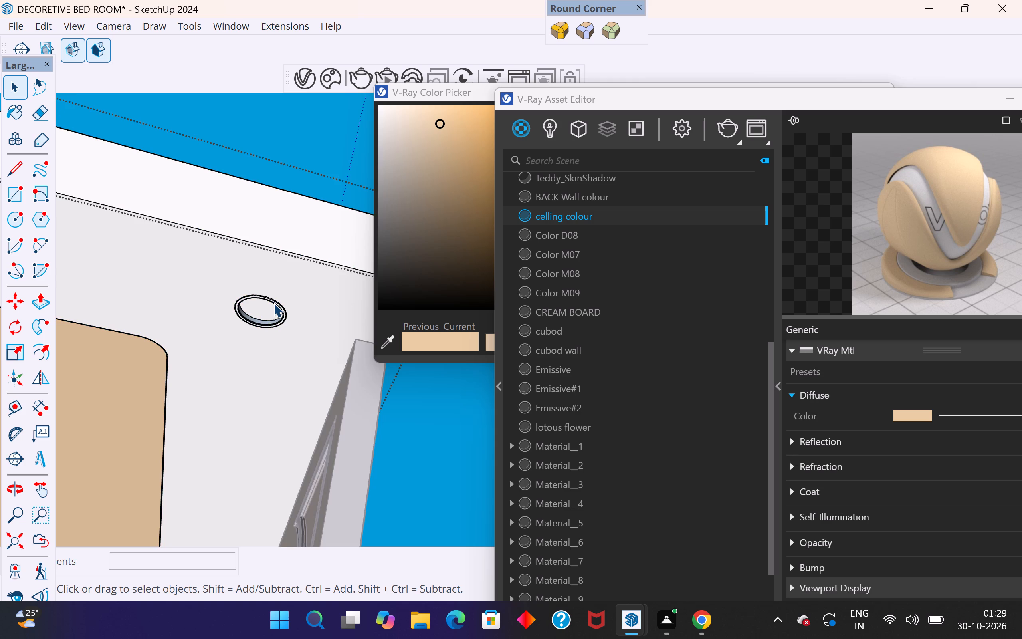
click(275, 304)
key(s)
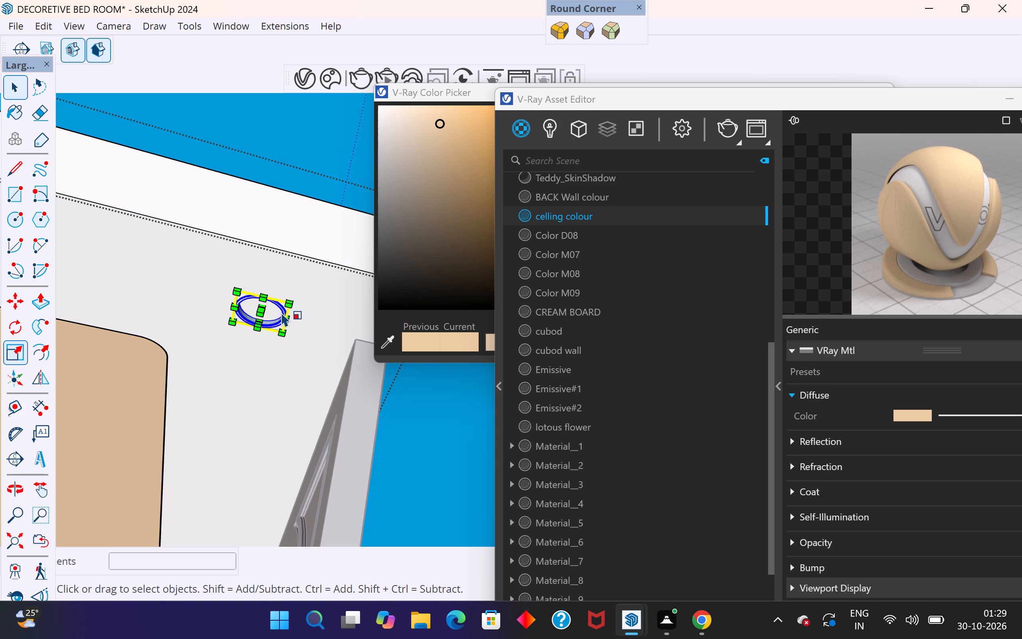
ctrl+drag(291, 304, 297, 298)
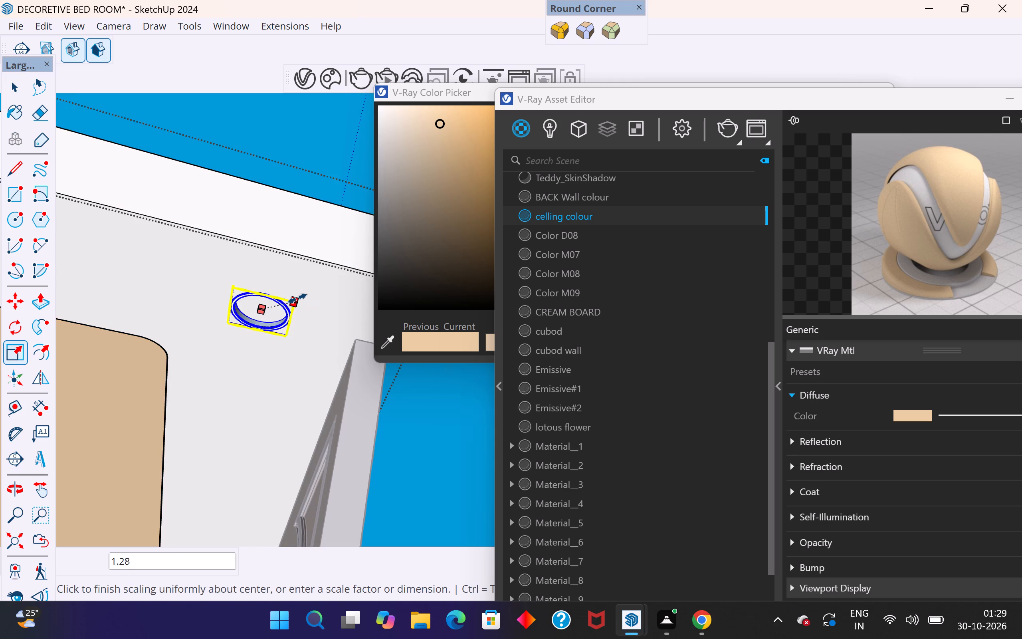
ctrl+drag(297, 298, 298, 298)
scroll(281, 318, down, 6)
click(310, 164)
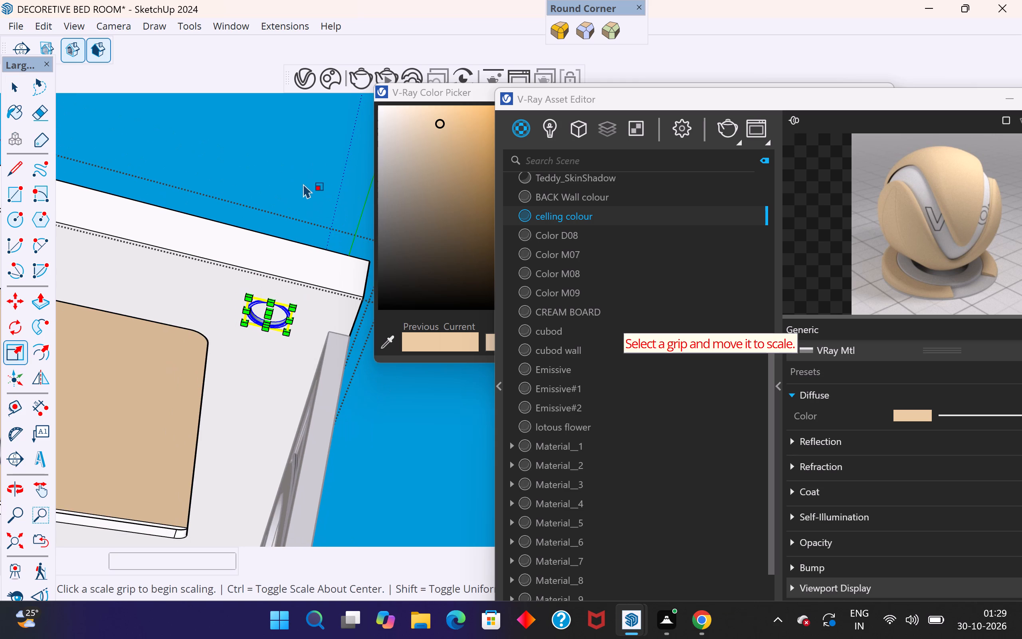
scroll(302, 185, down, 1)
click(10, 84)
click(270, 173)
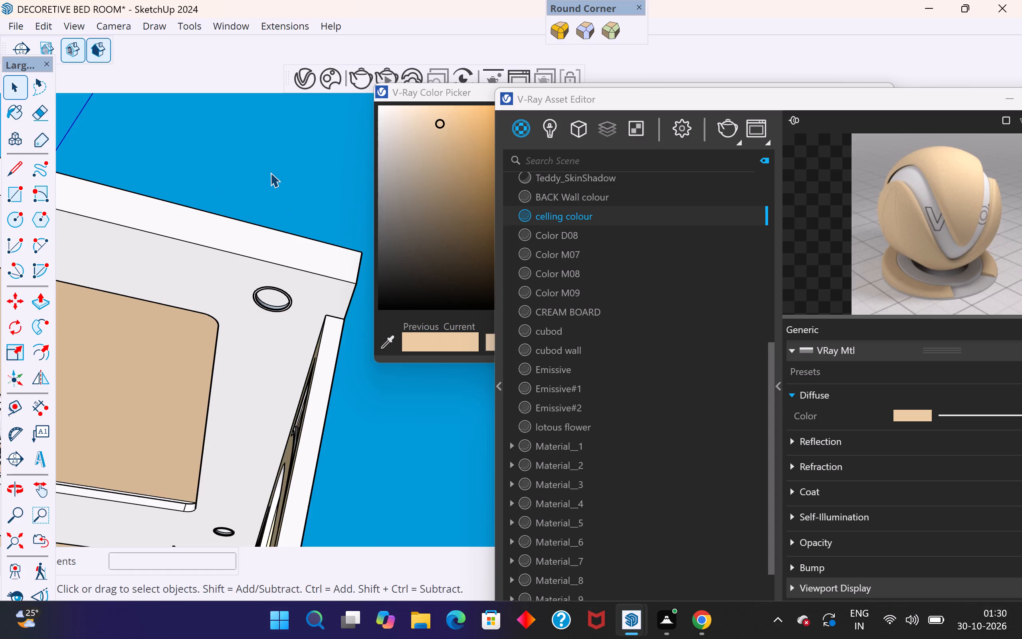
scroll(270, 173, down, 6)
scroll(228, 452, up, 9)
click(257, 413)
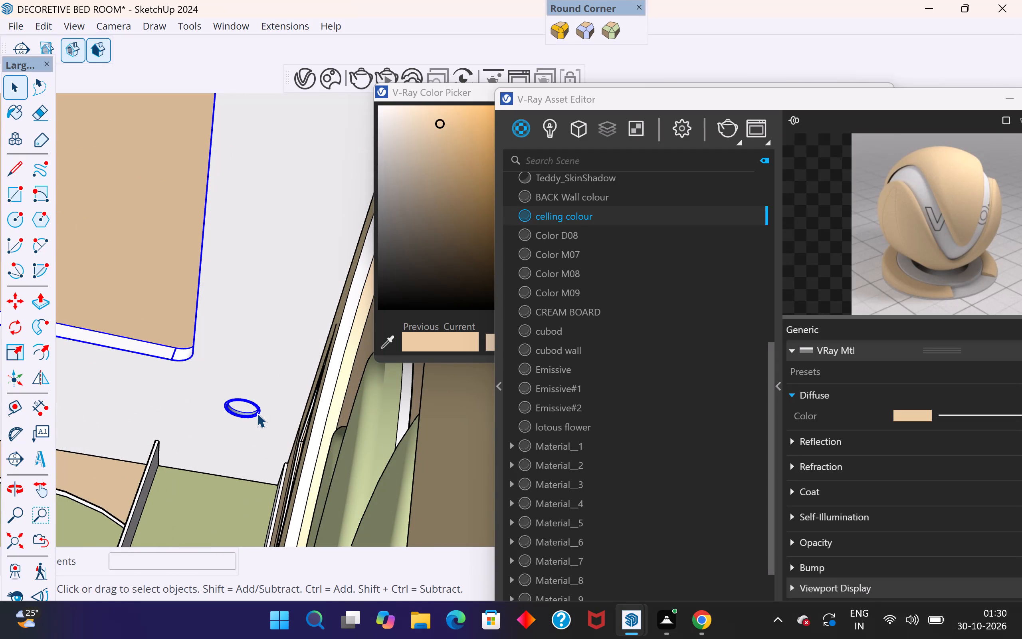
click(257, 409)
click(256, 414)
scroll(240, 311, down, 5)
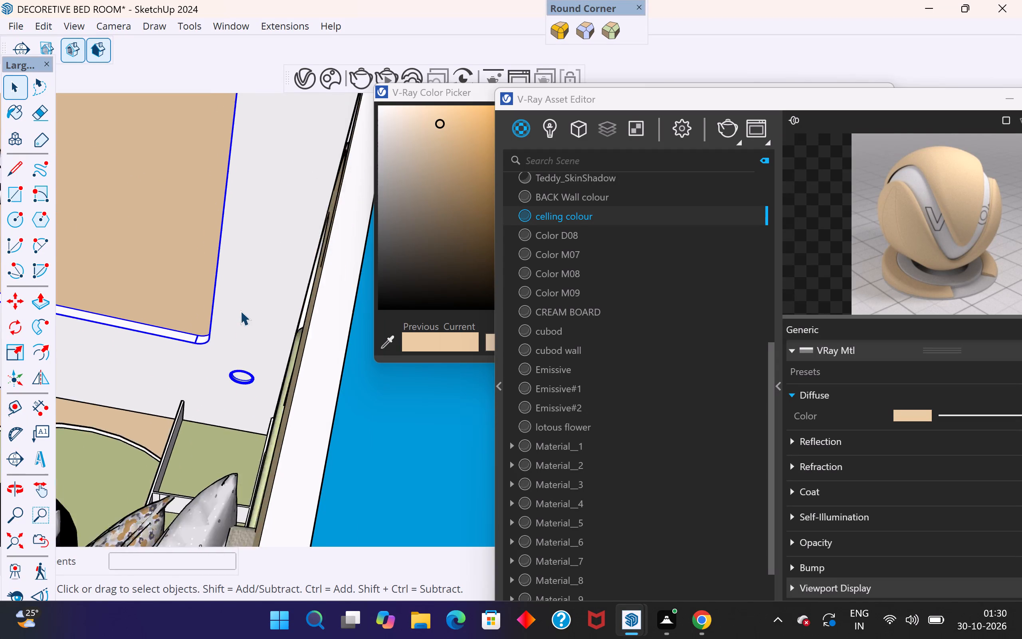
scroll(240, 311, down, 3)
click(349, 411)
Open the ceiling group, enlarge the downlight above the shelf unit uniformly about its centre by about 1.44, and leave the group.
middle_drag(214, 387, 250, 407)
scroll(224, 337, up, 7)
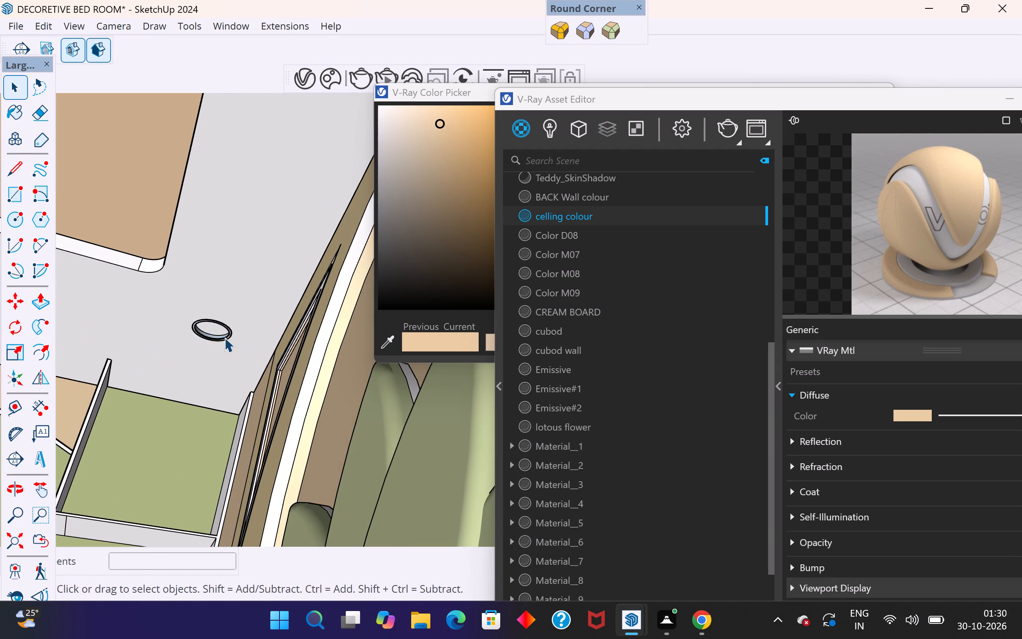
click(224, 337)
double_click(229, 335)
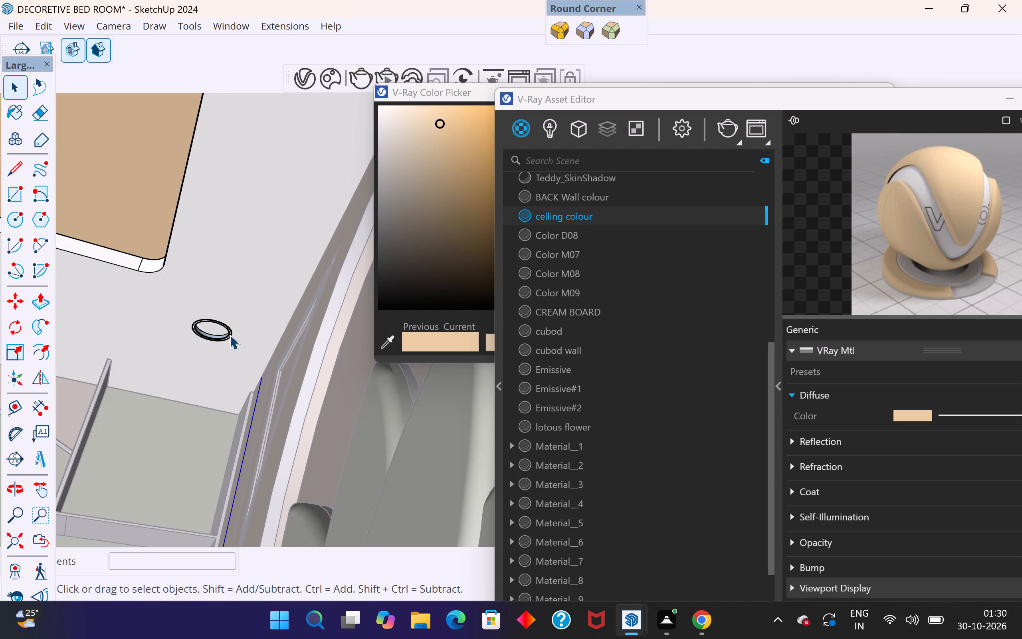
click(230, 335)
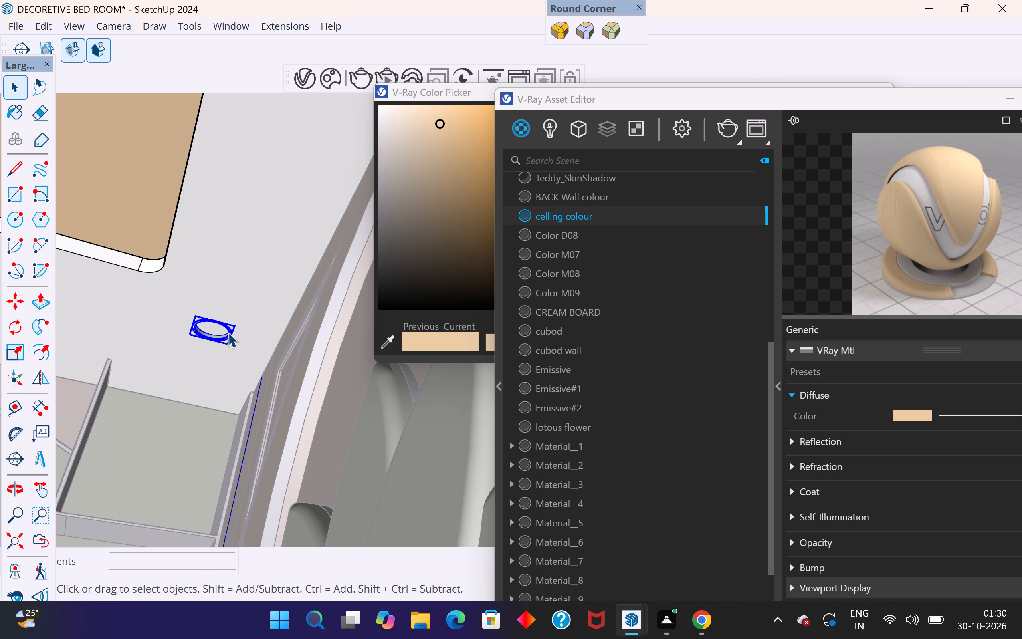
key(s)
ctrl+drag(237, 325, 245, 323)
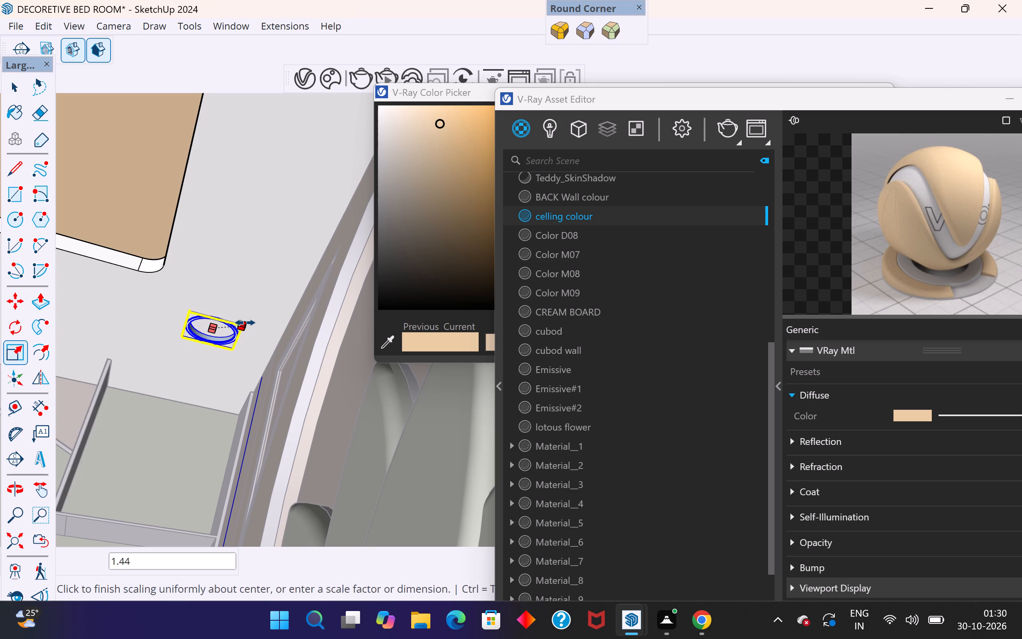
ctrl+drag(245, 323, 246, 322)
scroll(240, 334, down, 15)
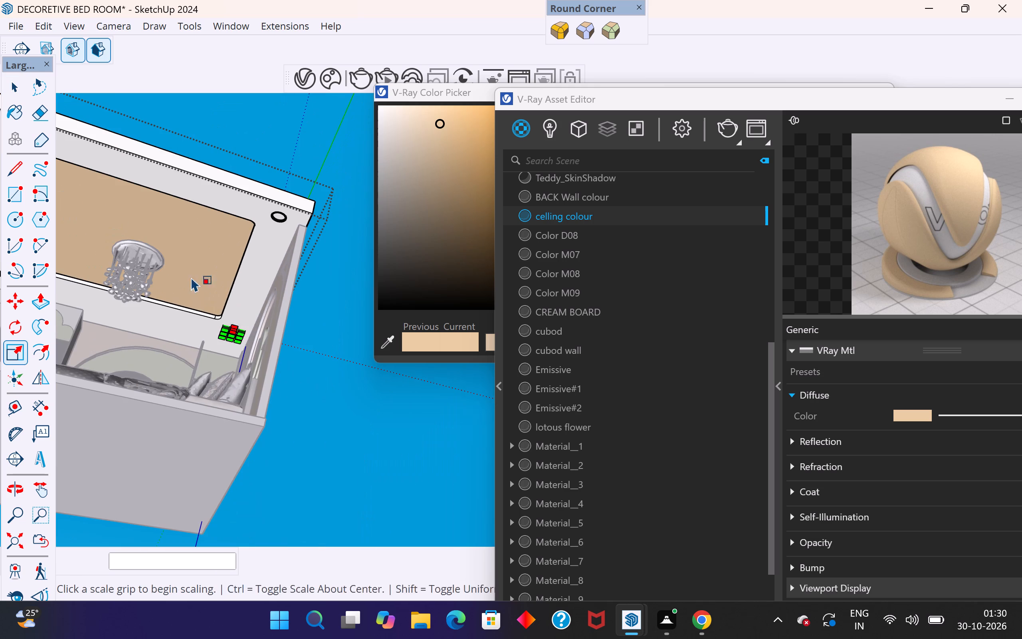
click(13, 86)
click(222, 129)
Examine the resized downlights and the ceiling from inside and outside the bedroom.
scroll(322, 240, down, 4)
middle_drag(311, 262, 271, 308)
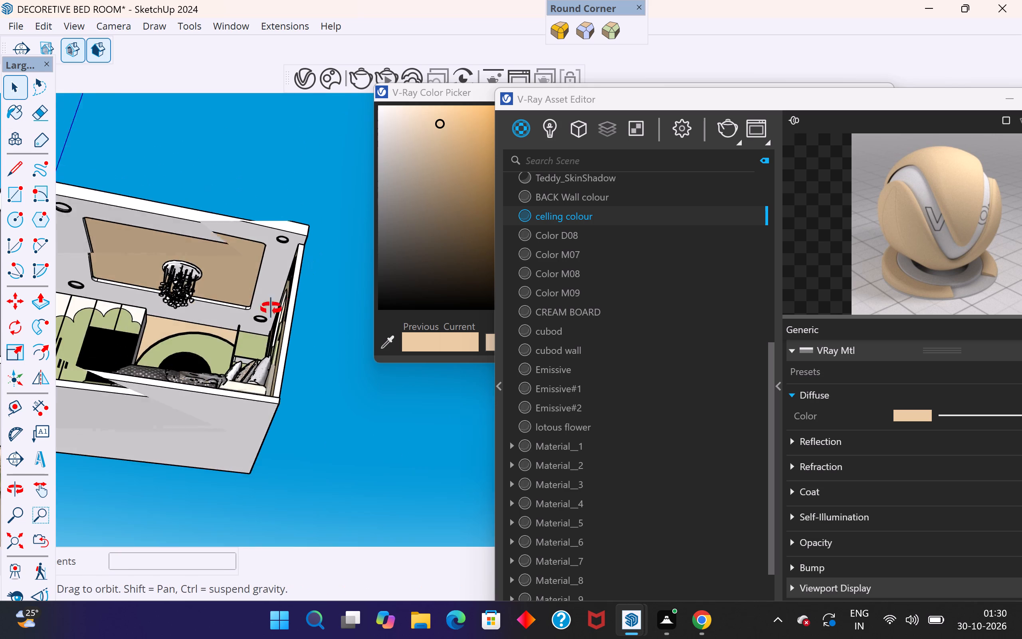
middle_drag(271, 308, 244, 326)
scroll(88, 257, up, 1)
scroll(241, 229, down, 5)
scroll(161, 294, up, 4)
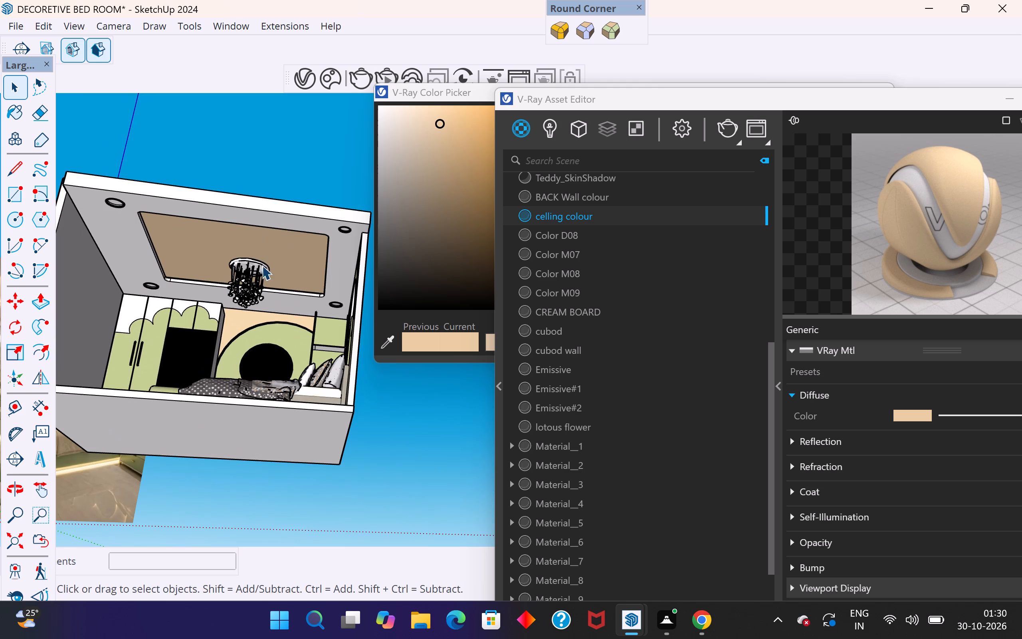
middle_drag(338, 259, 342, 297)
scroll(313, 288, up, 6)
scroll(171, 327, down, 4)
scroll(292, 308, up, 3)
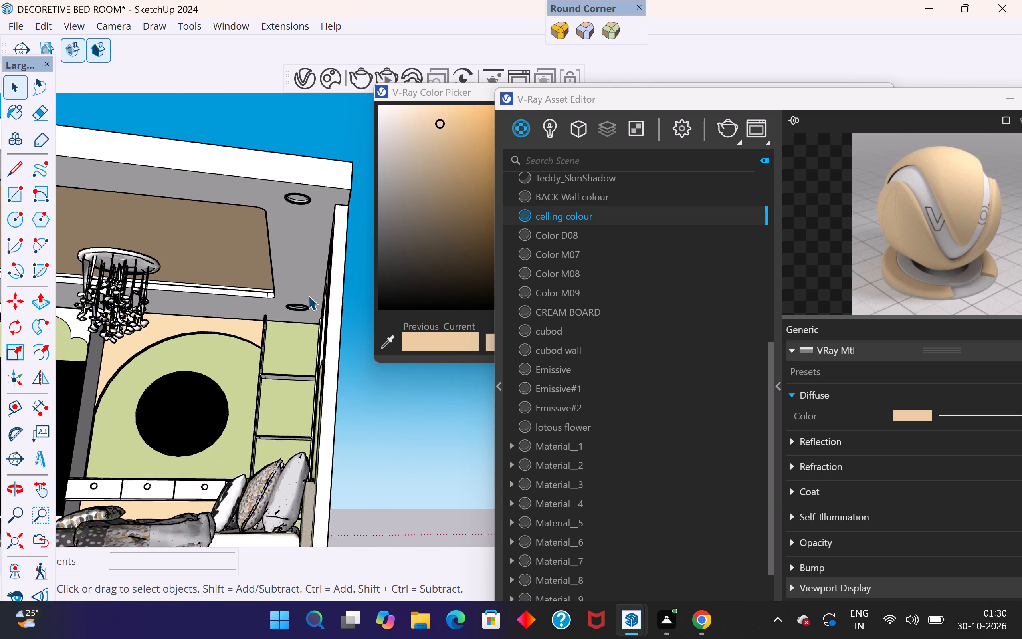
Examine the four recessed downlights in the bedroom ceiling from below and compare their sizes.
middle_drag(286, 308, 311, 228)
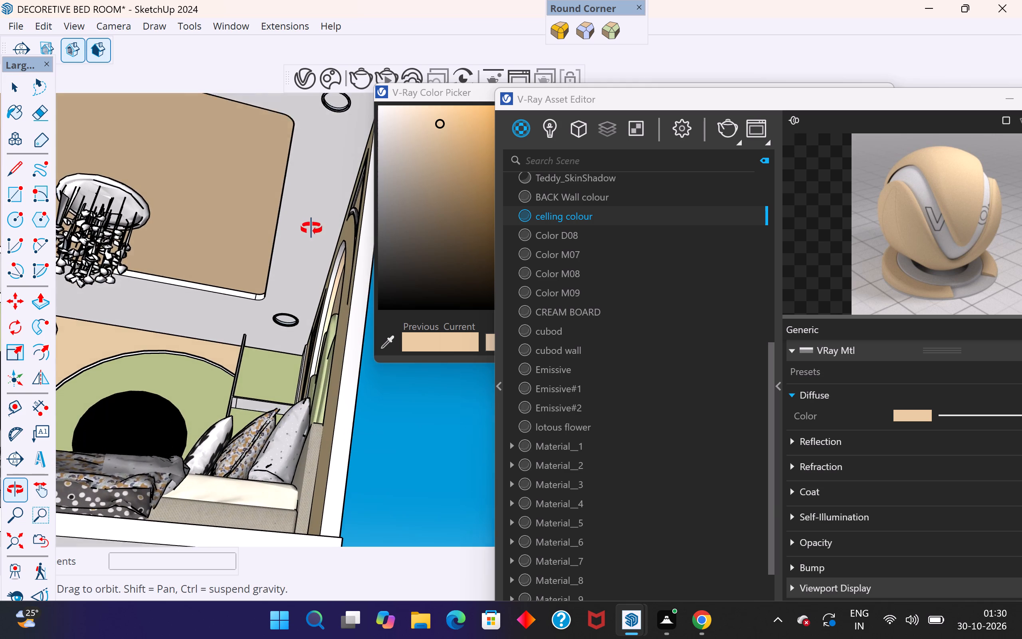
middle_drag(311, 228, 307, 238)
click(289, 316)
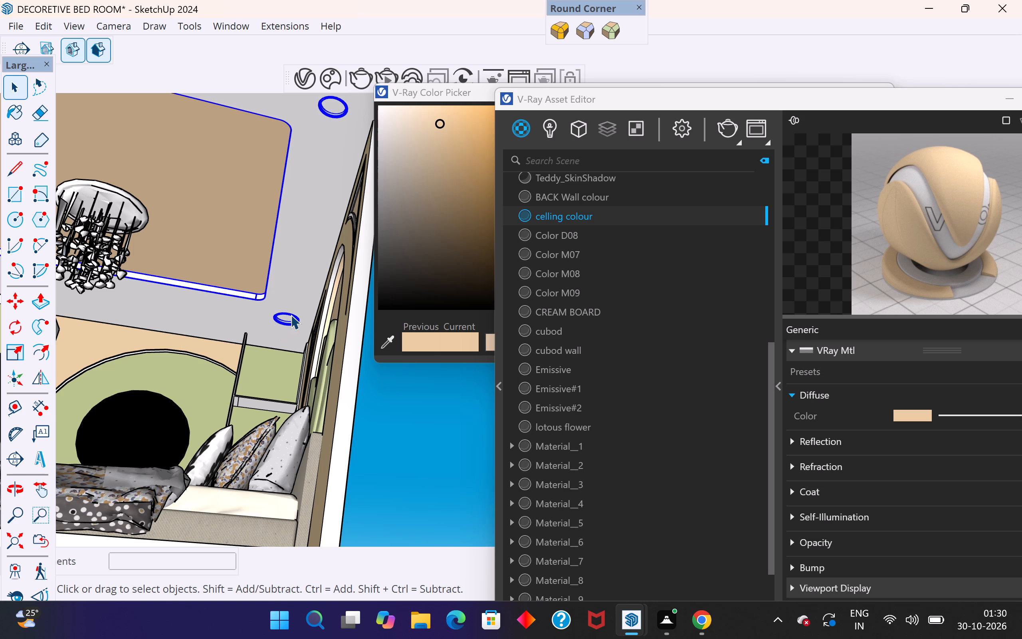
double_click(291, 315)
click(293, 315)
scroll(257, 350, down, 5)
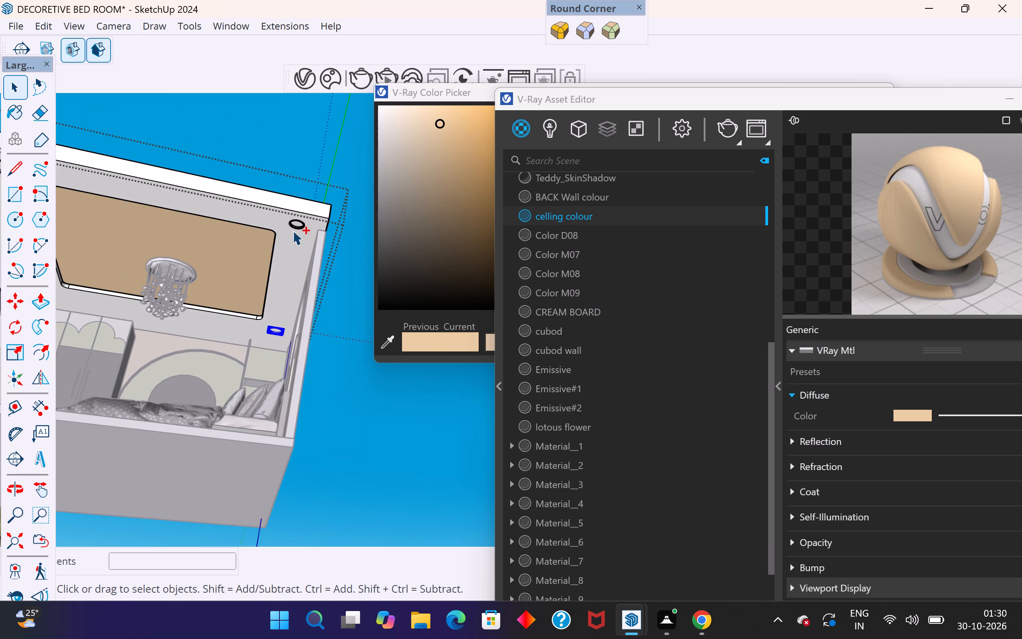
scroll(280, 333, up, 7)
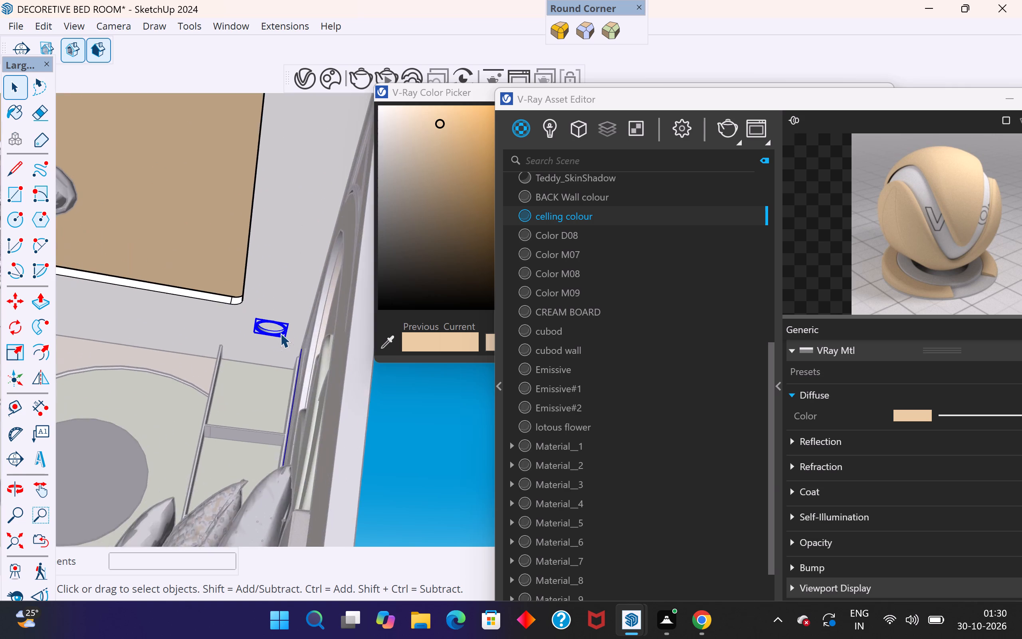
middle_drag(281, 331, 234, 425)
scroll(241, 391, down, 5)
click(364, 415)
scroll(376, 397, down, 2)
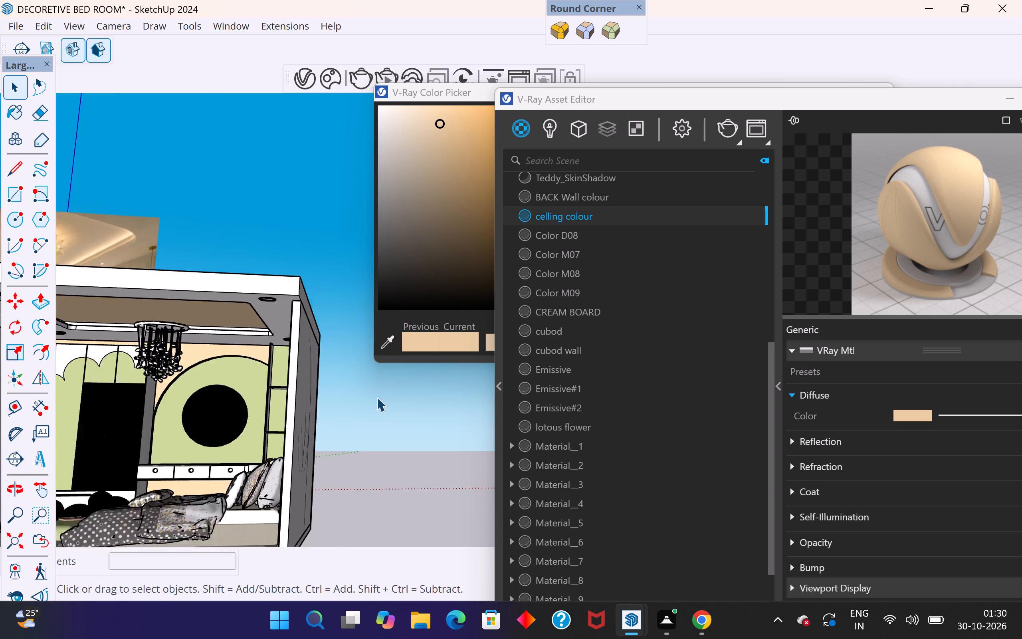
scroll(376, 397, down, 3)
scroll(170, 343, up, 3)
middle_drag(169, 340, 178, 244)
scroll(156, 274, up, 4)
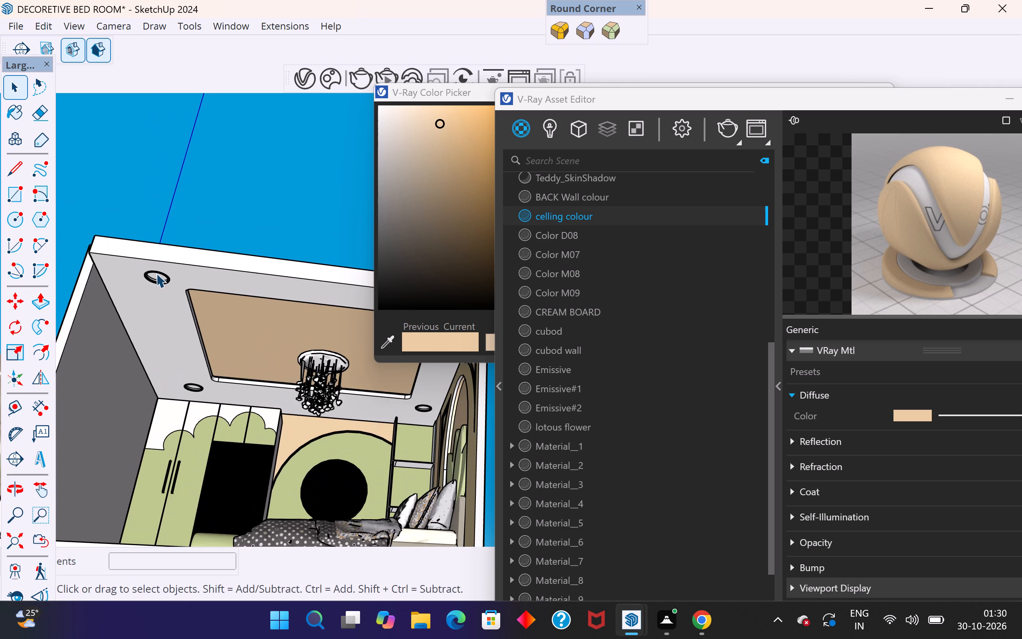
click(164, 276)
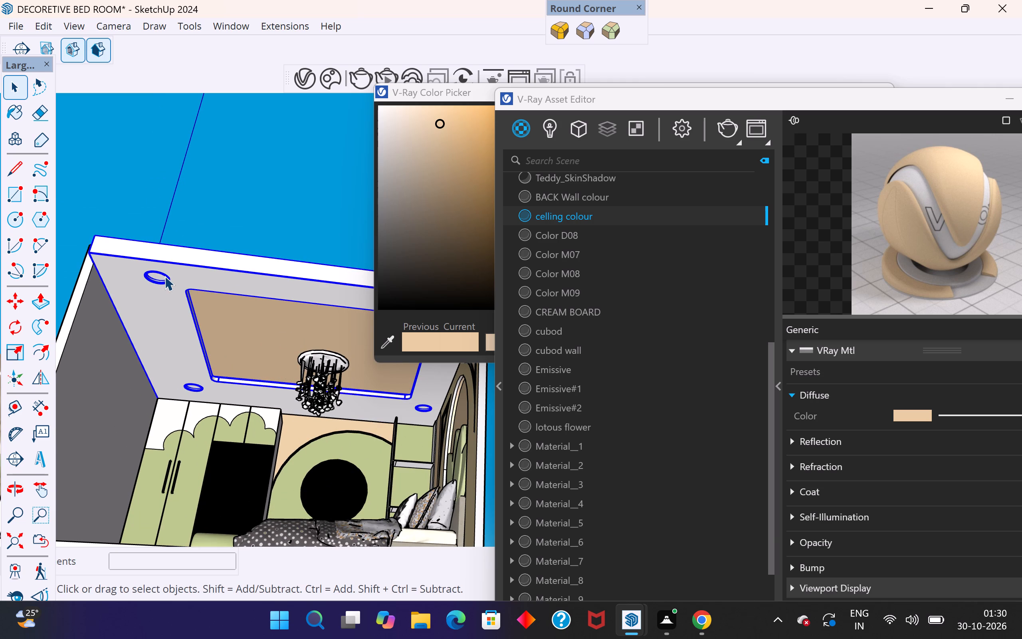
click(234, 203)
scroll(196, 361, down, 5)
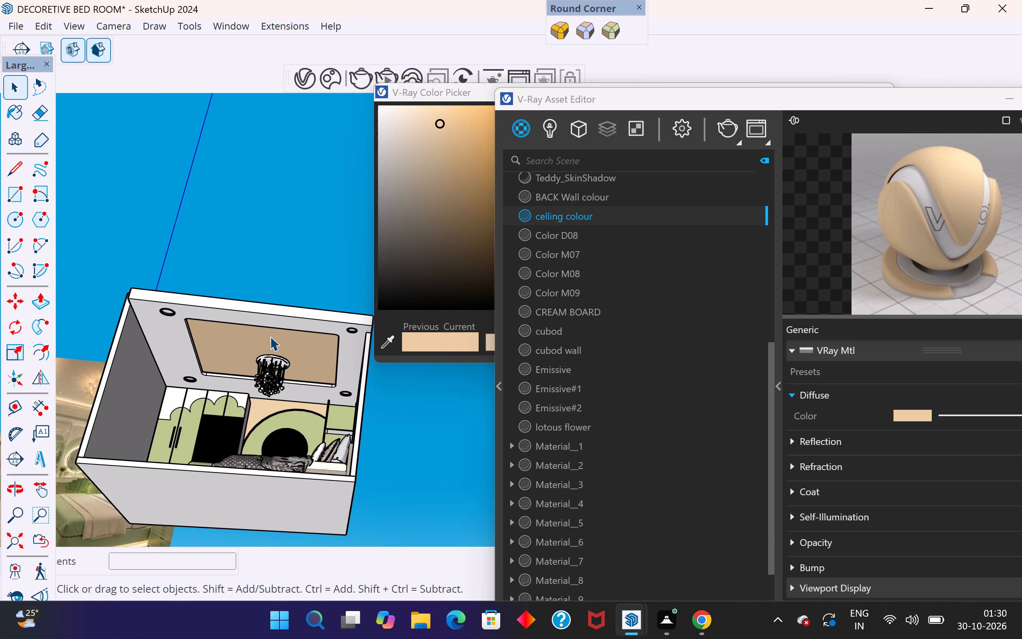
scroll(129, 295, down, 4)
Open the ceiling group, enlarge the front corner downlight on the shelf-unit side uniformly by a small amount, and leave the group.
middle_drag(214, 399, 298, 436)
scroll(345, 313, up, 2)
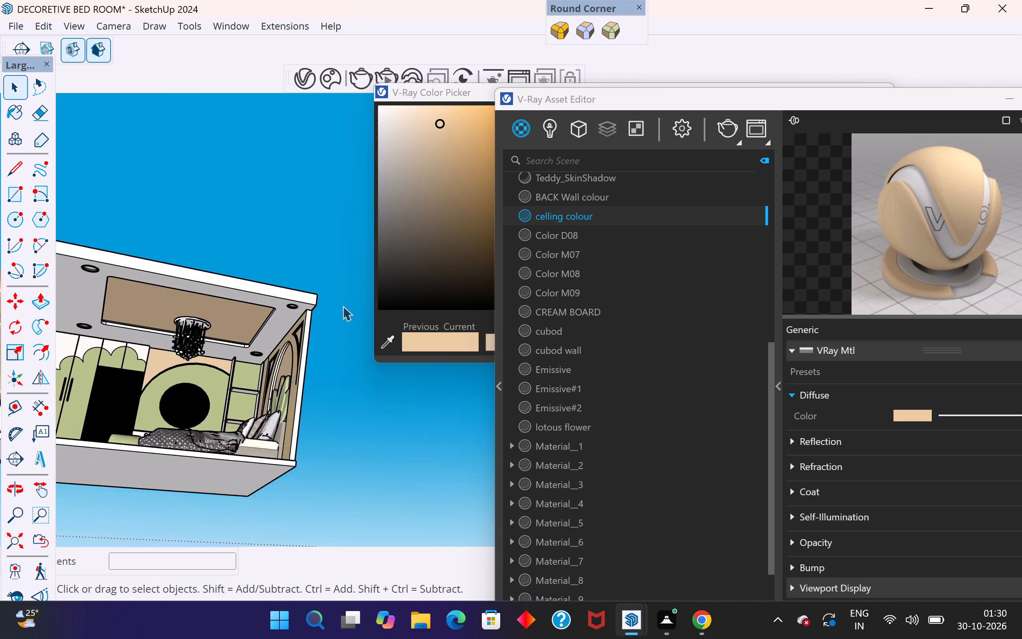
scroll(343, 306, up, 18)
scroll(209, 303, up, 5)
middle_drag(218, 290, 224, 223)
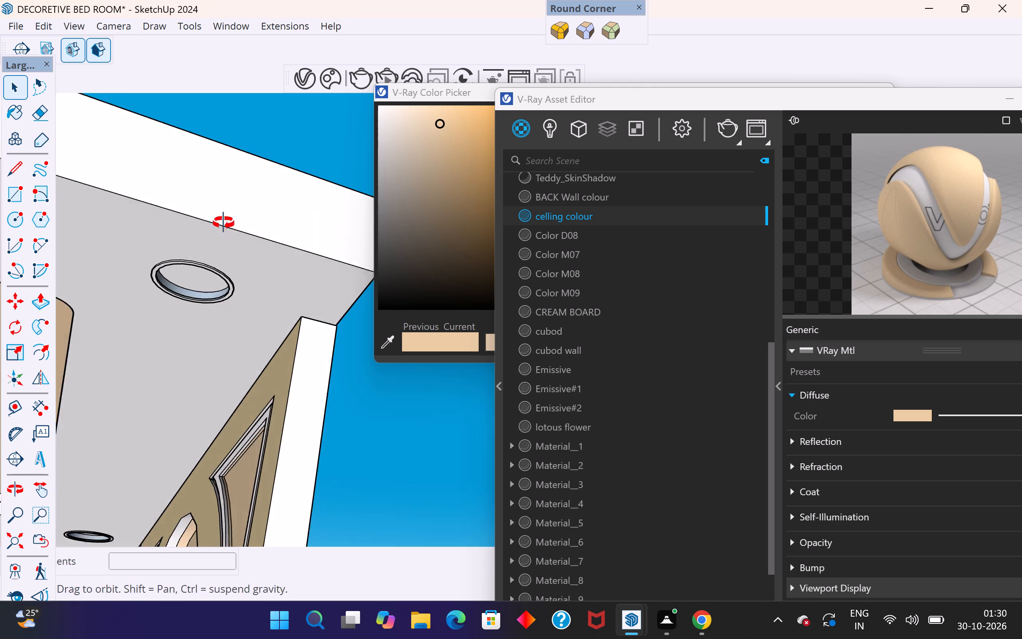
middle_drag(224, 223, 224, 206)
click(224, 230)
double_click(224, 230)
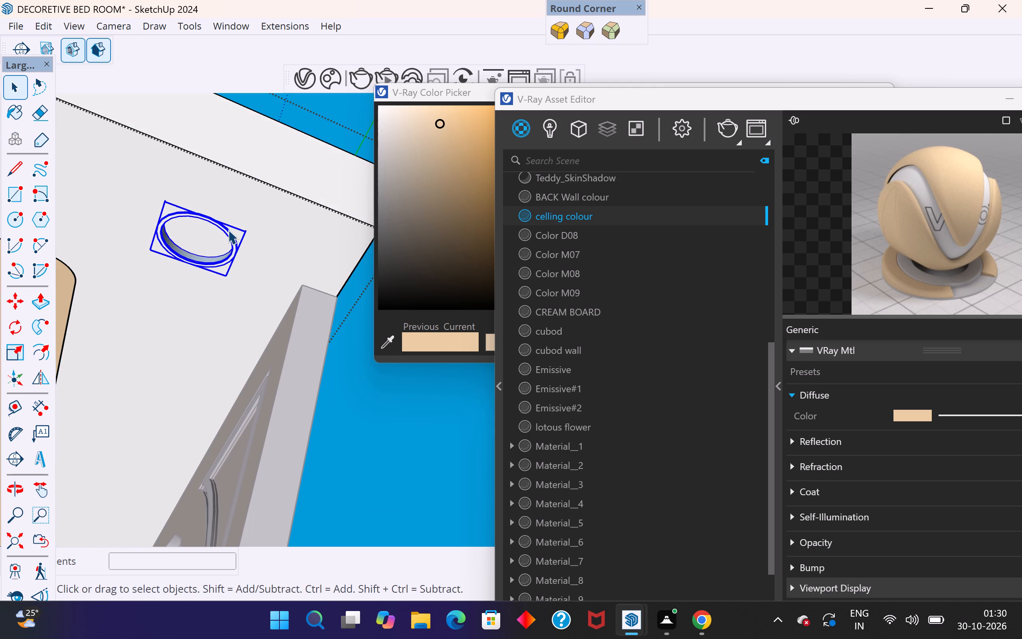
key(s)
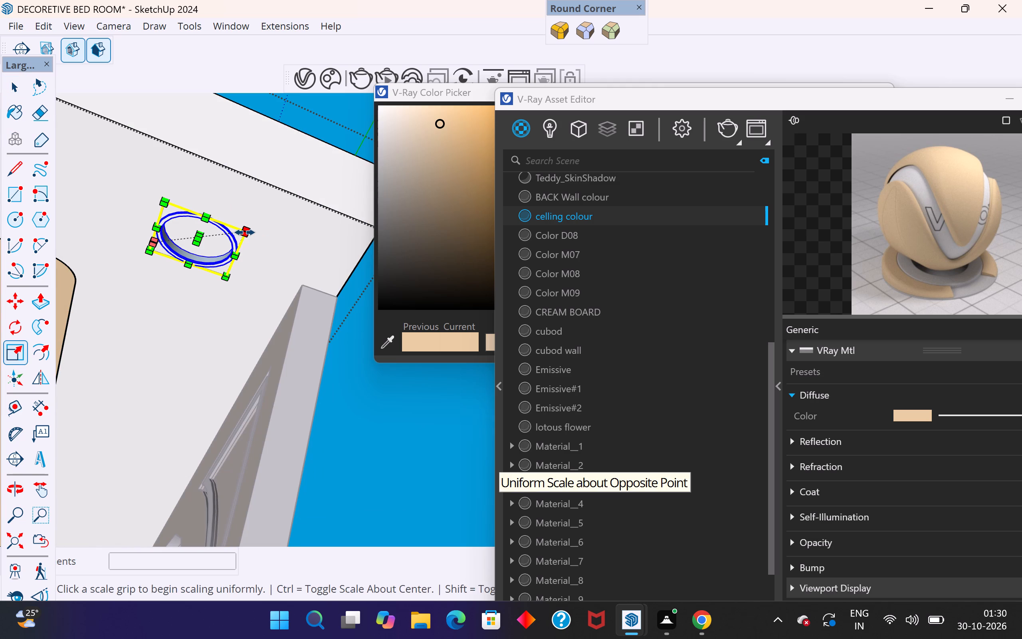
ctrl+drag(245, 232, 255, 230)
scroll(235, 245, down, 9)
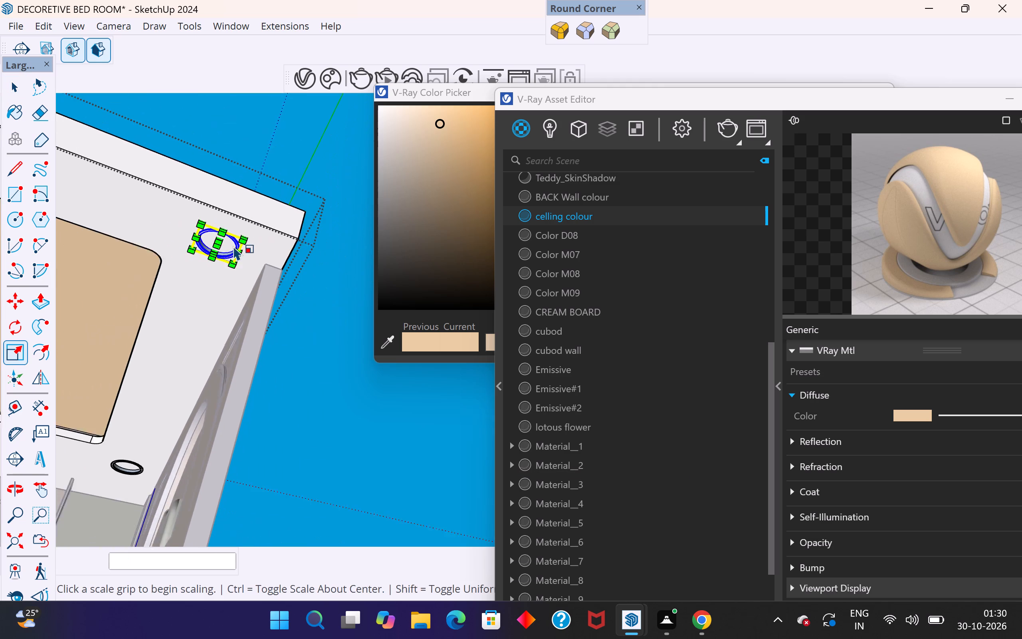
scroll(234, 246, down, 6)
click(17, 94)
click(236, 134)
scroll(272, 285, down, 5)
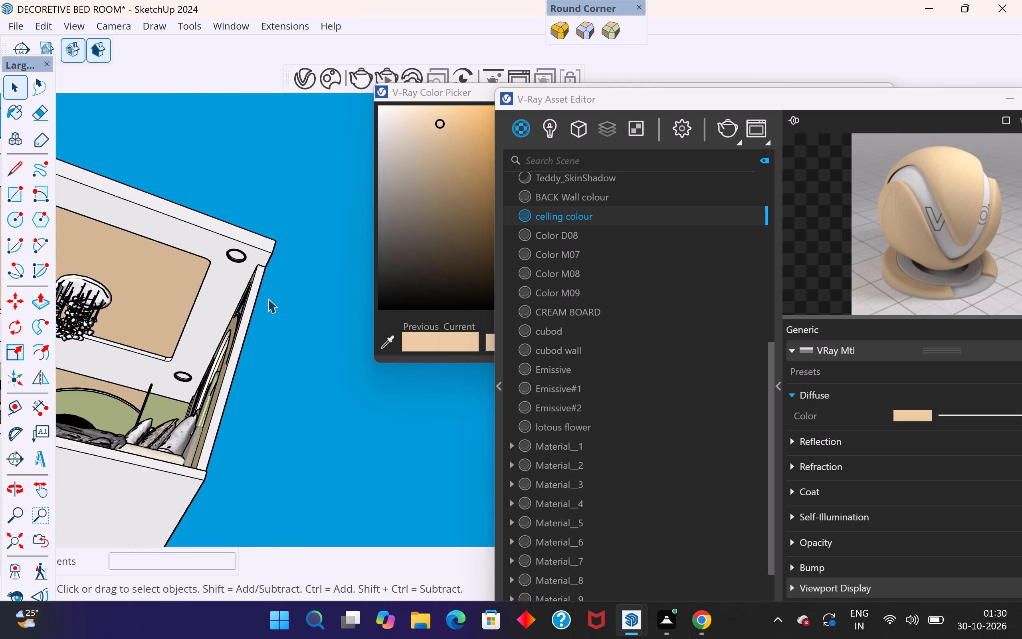
Open the ceiling group and shrink the front corner downlight on the wardrobe side uniformly about its centre by about 0.89.
middle_drag(272, 328, 180, 413)
scroll(302, 318, down, 6)
scroll(274, 351, down, 5)
click(328, 419)
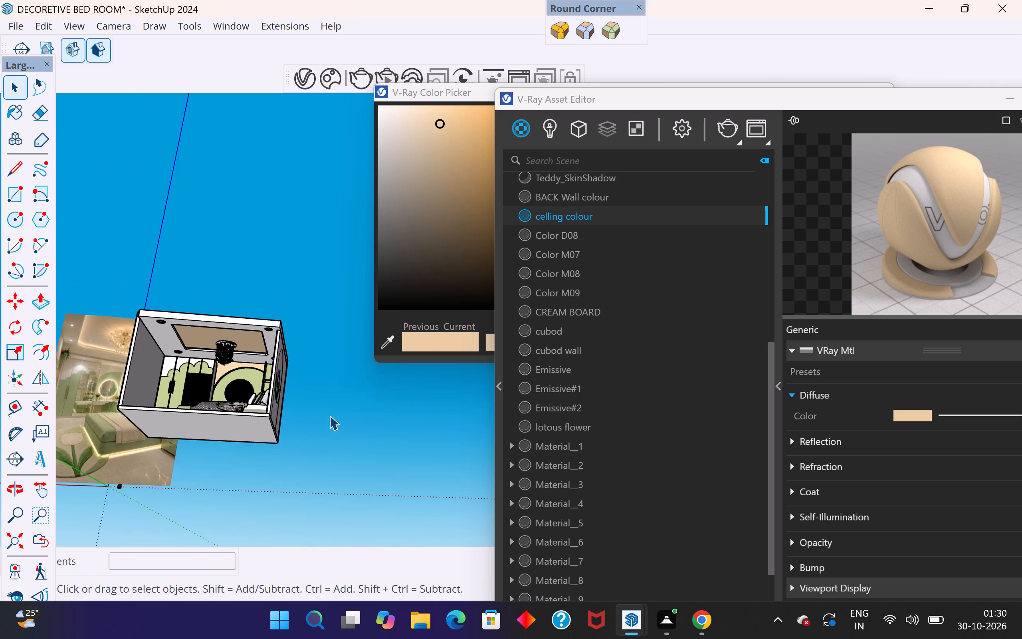
middle_drag(356, 415, 357, 493)
scroll(358, 437, down, 1)
scroll(206, 375, up, 11)
middle_drag(150, 321, 149, 302)
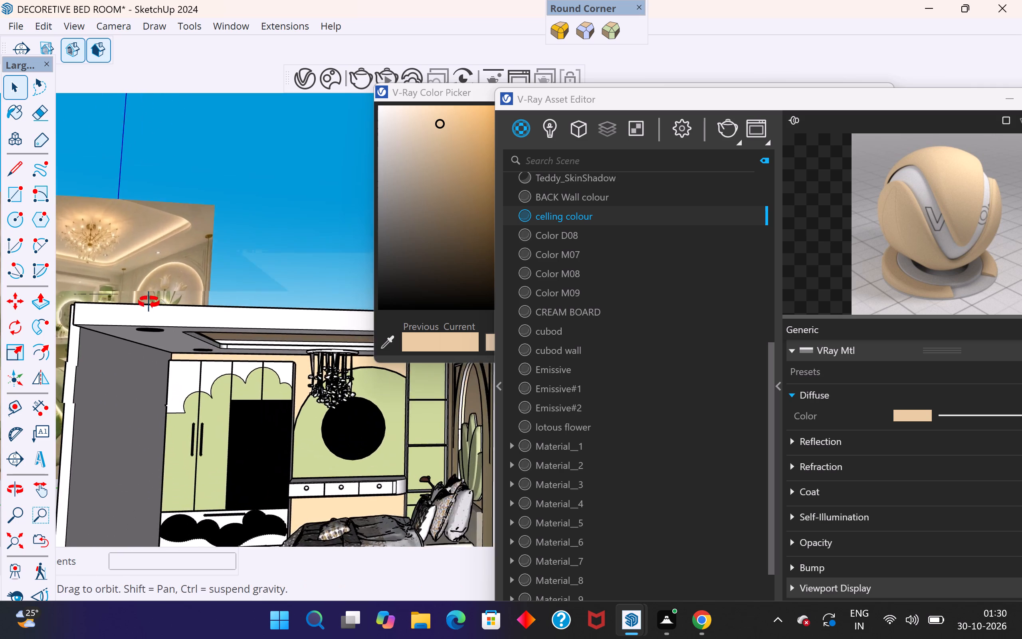
middle_drag(149, 302, 156, 202)
scroll(157, 202, up, 7)
click(161, 199)
click(161, 199)
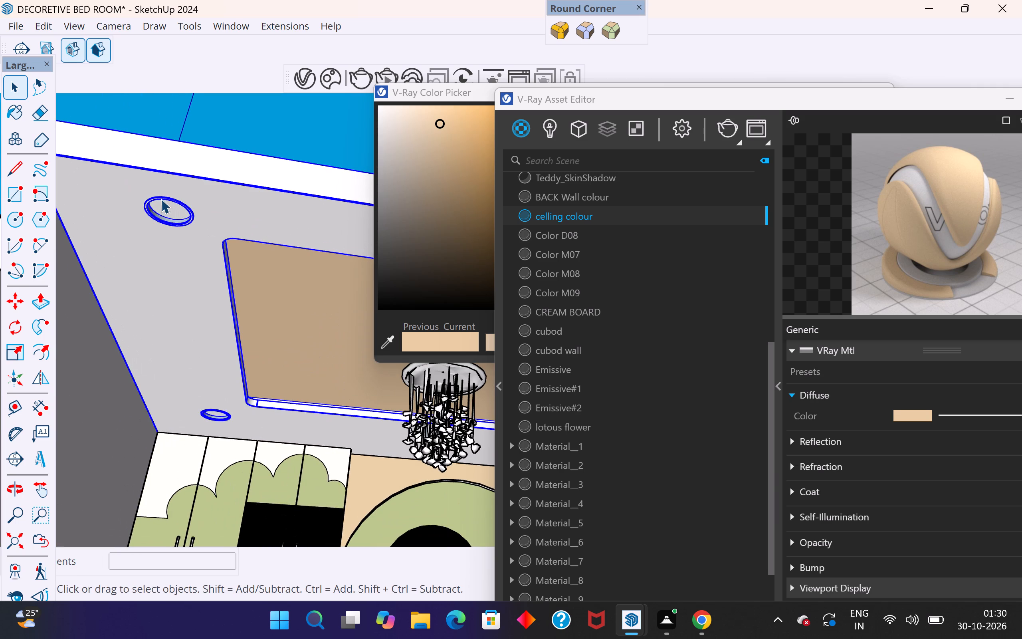
click(243, 123)
double_click(184, 206)
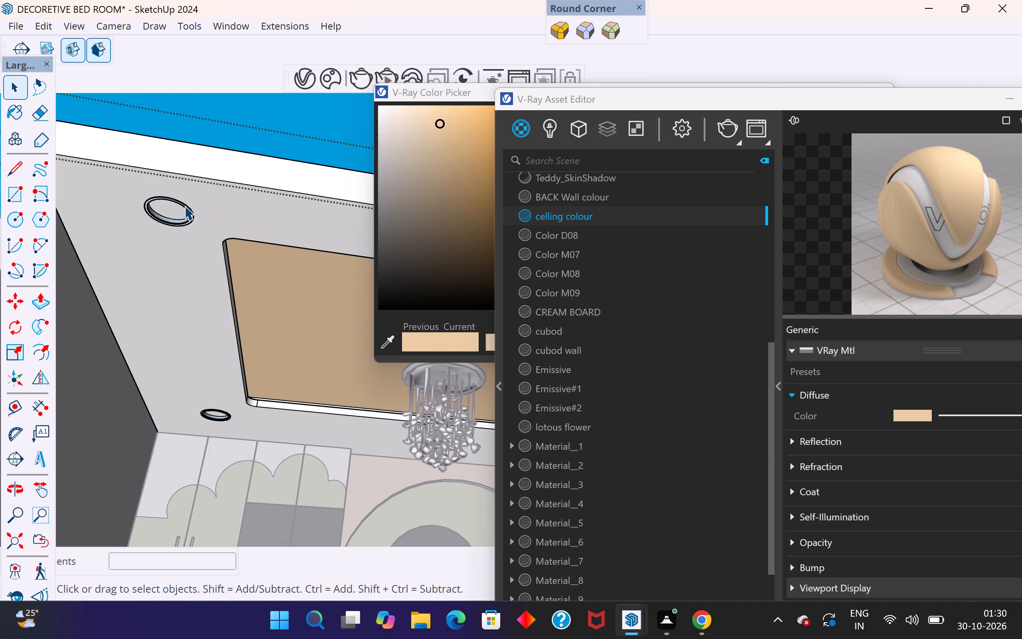
click(184, 209)
key(s)
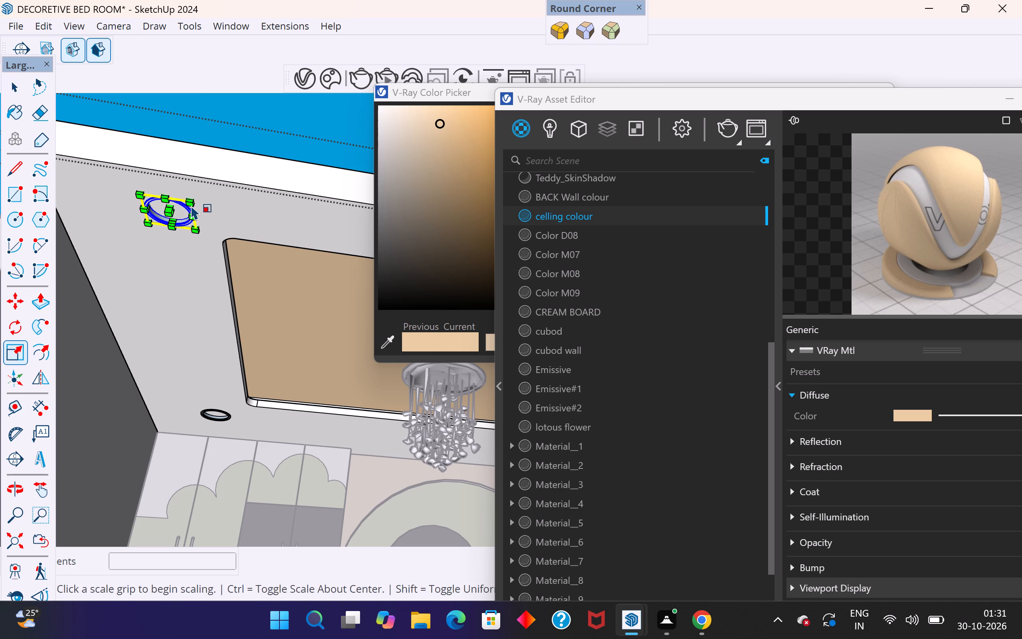
ctrl+drag(191, 204, 191, 206)
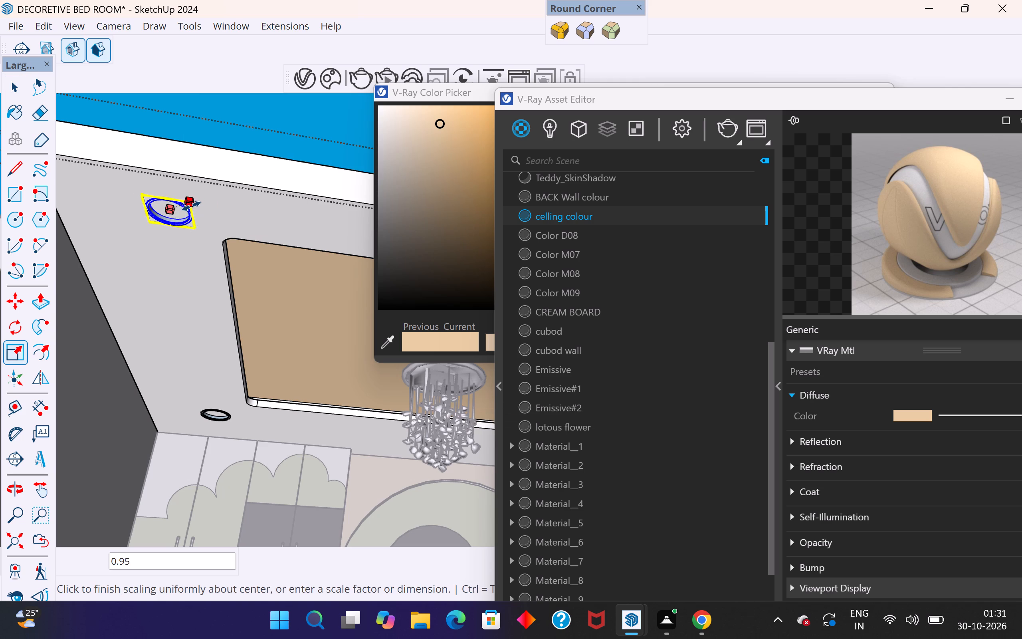
ctrl+drag(191, 206, 191, 208)
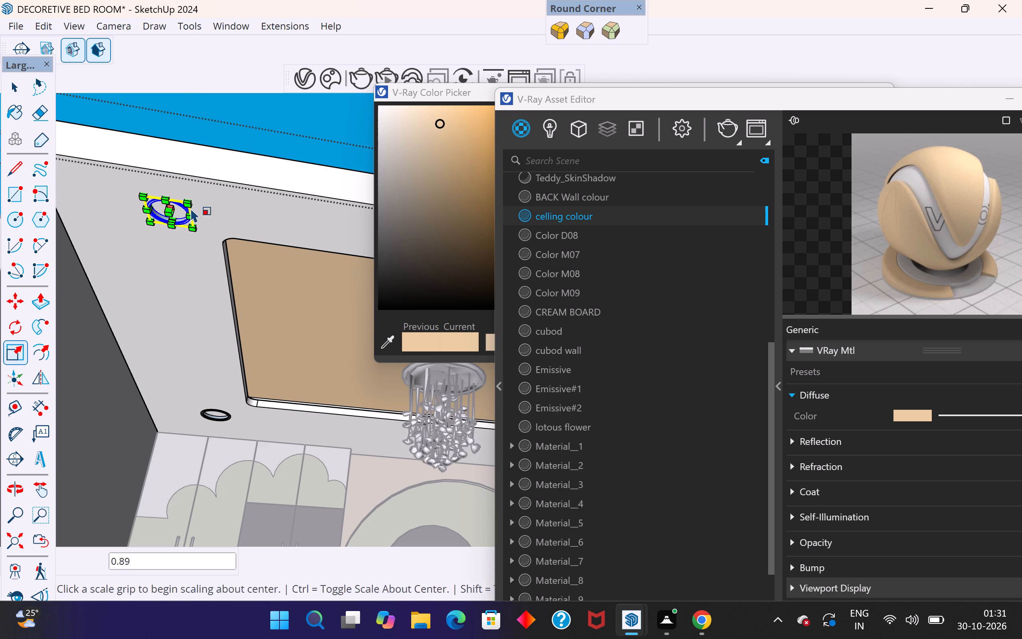
click(17, 82)
click(244, 136)
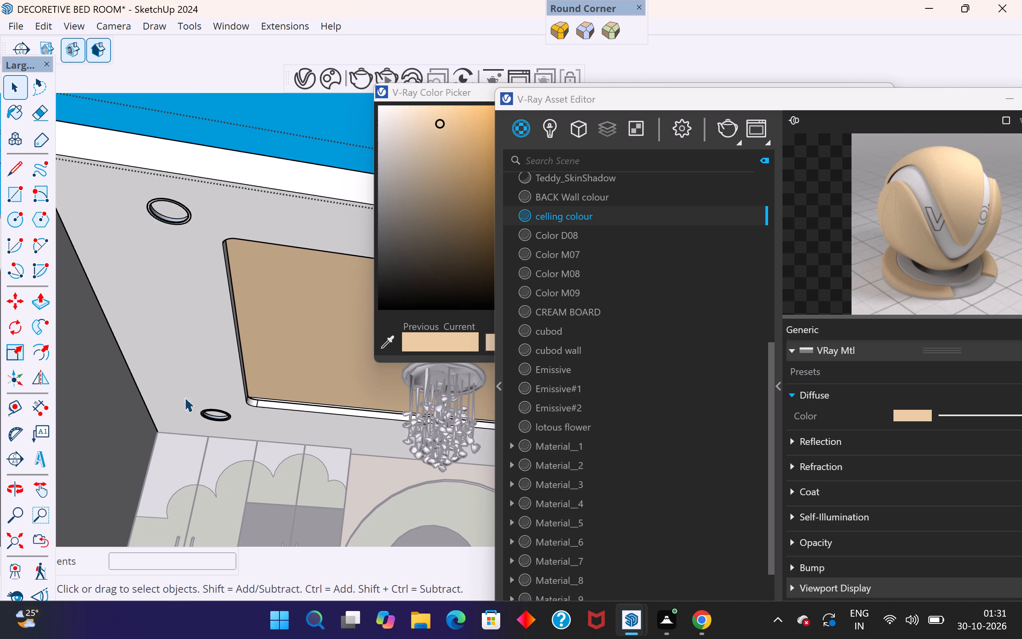
Shrink the downlight above the wardrobe slightly and uniformly, and leave the ceiling group.
click(221, 409)
scroll(221, 412, up, 6)
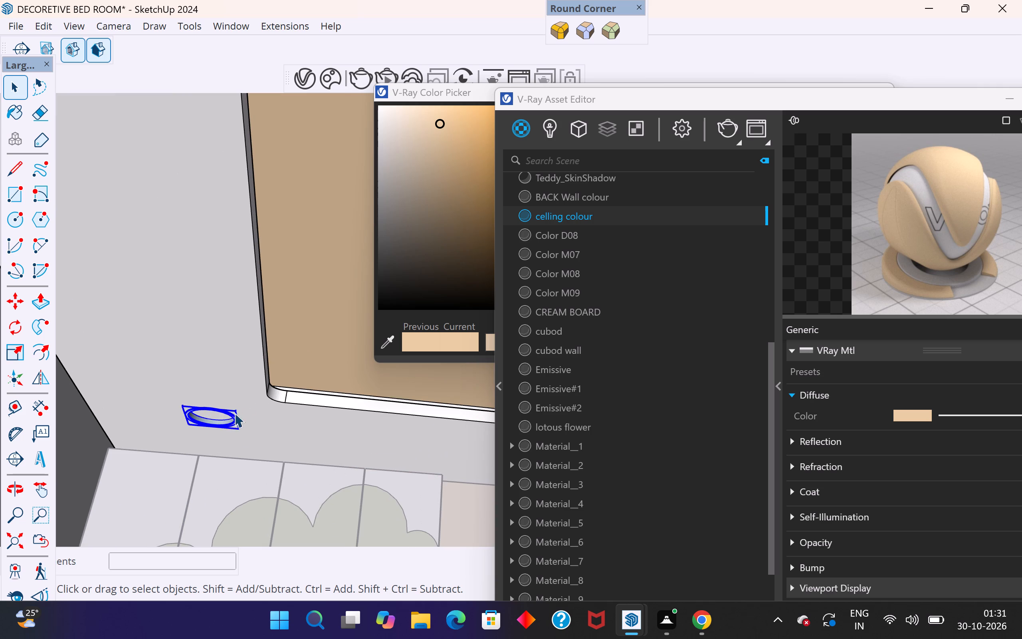
key(s)
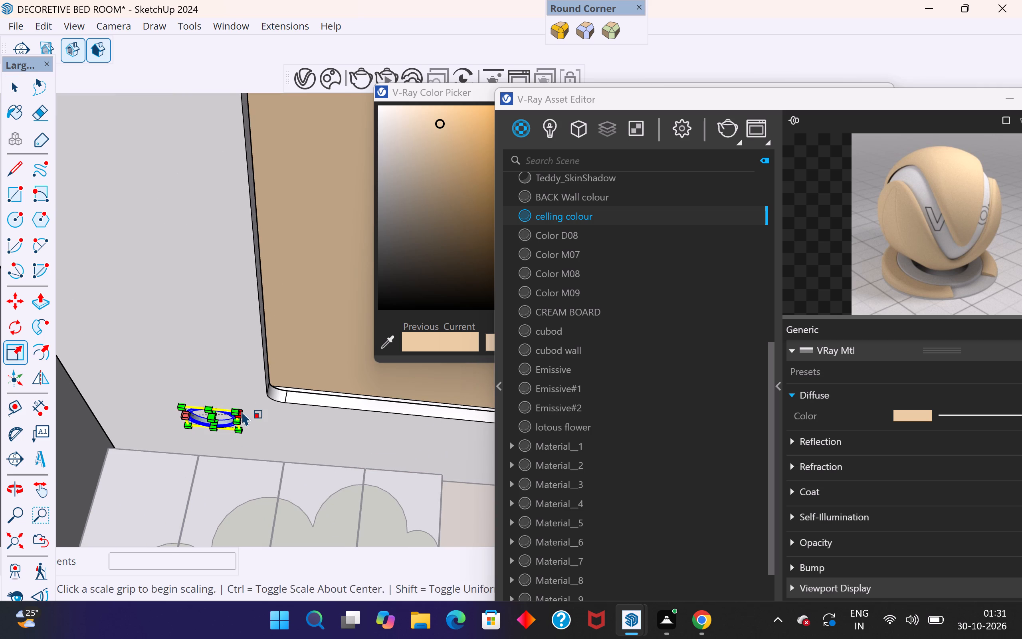
ctrl+drag(240, 432, 236, 429)
click(16, 88)
scroll(149, 399, down, 5)
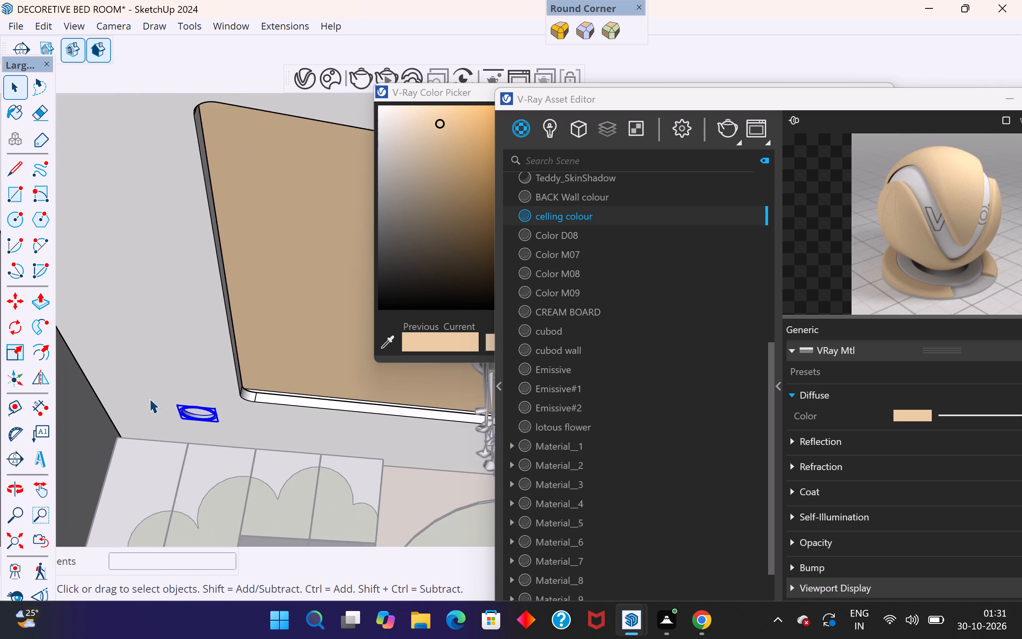
scroll(149, 399, down, 11)
click(212, 247)
Open the ceiling group, push the slab's top face down by 2 1/4", and leave the group.
scroll(215, 260, down, 13)
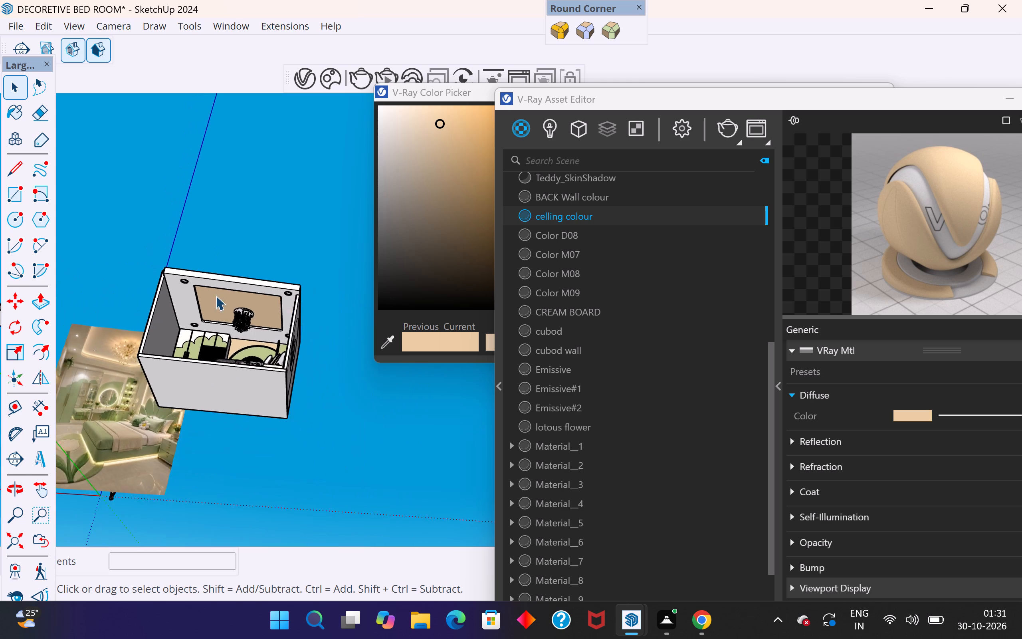
middle_drag(217, 325, 192, 481)
scroll(300, 440, down, 4)
scroll(236, 419, up, 3)
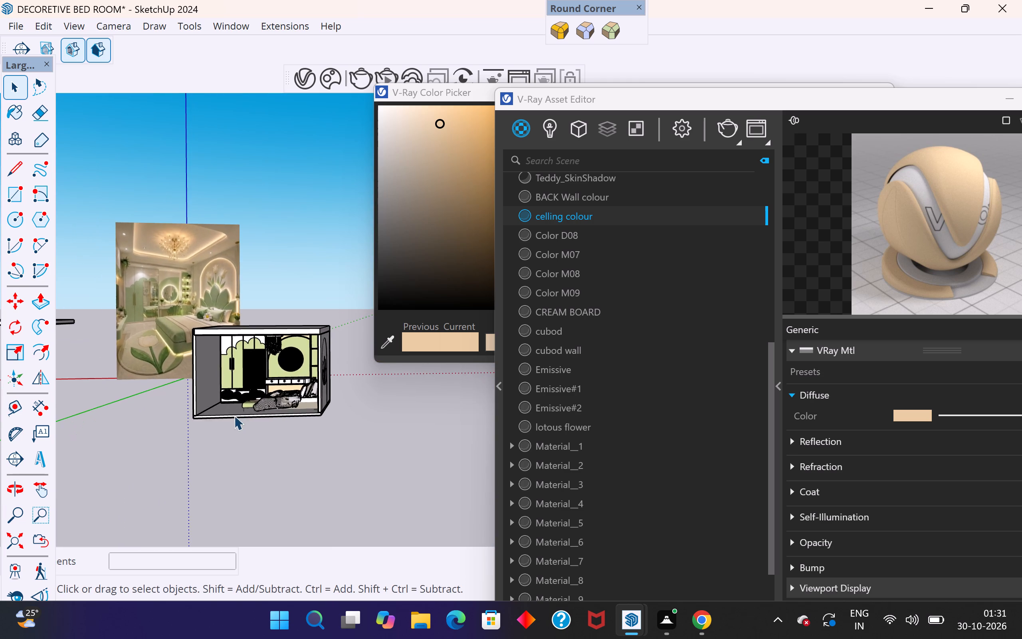
middle_drag(344, 387, 377, 393)
scroll(275, 373, up, 1)
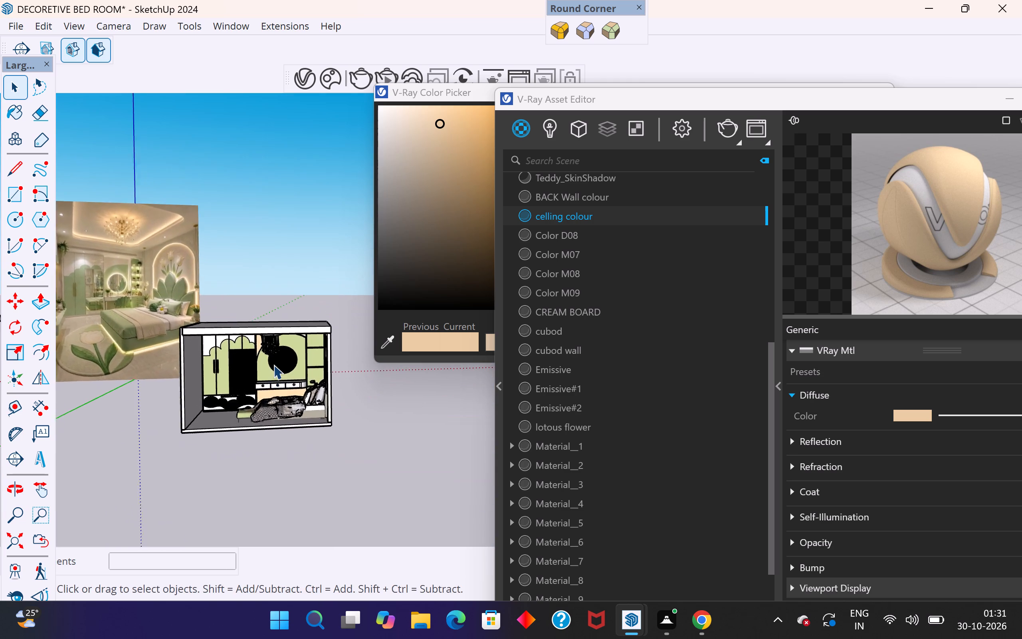
scroll(273, 365, up, 3)
middle_drag(270, 338, 271, 403)
click(260, 337)
double_click(266, 327)
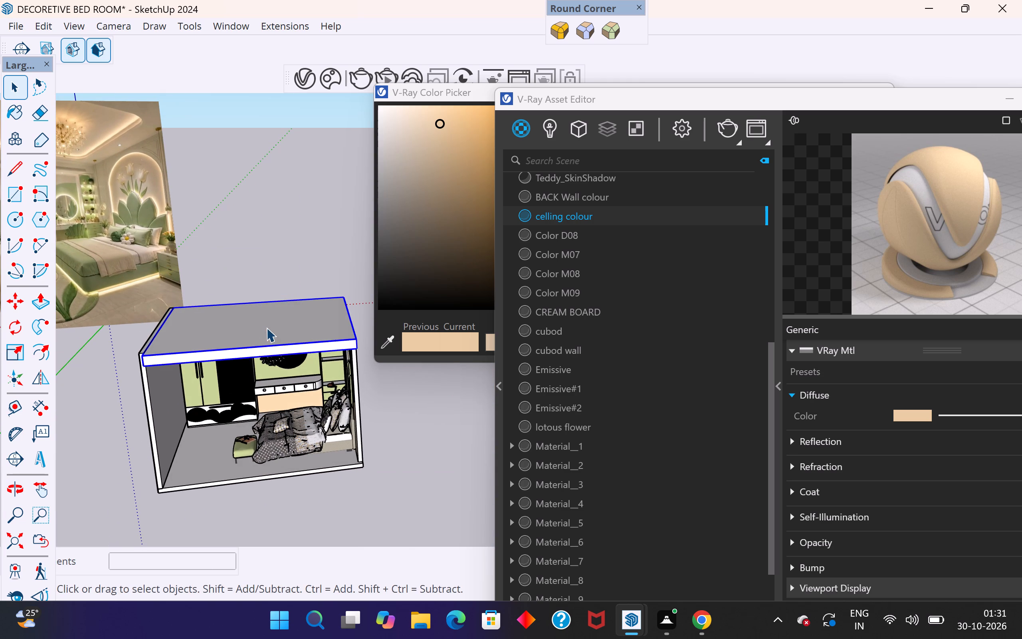
click(271, 321)
click(40, 300)
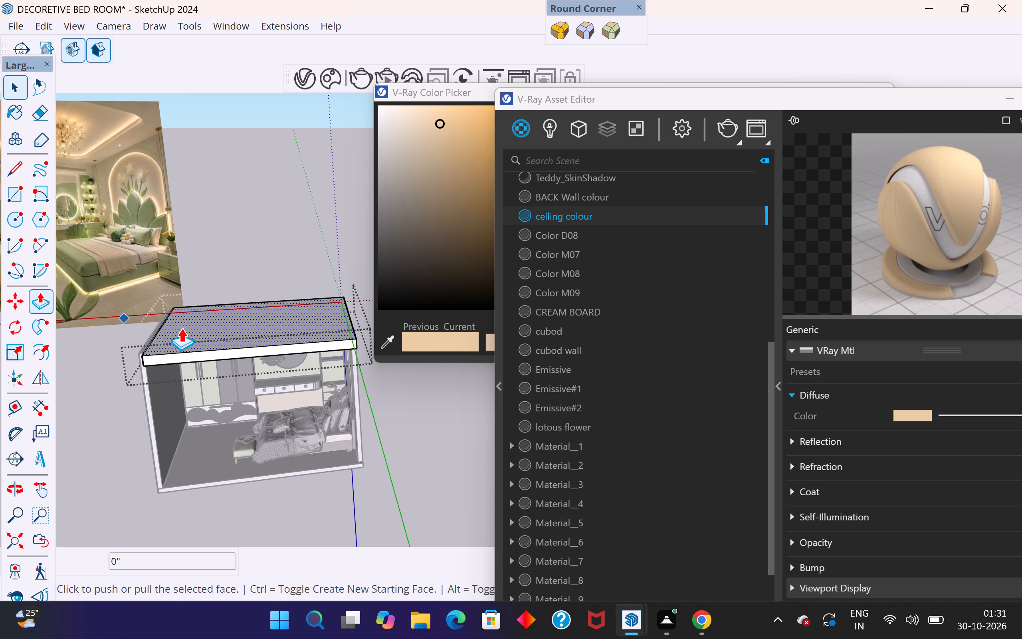
click(195, 334)
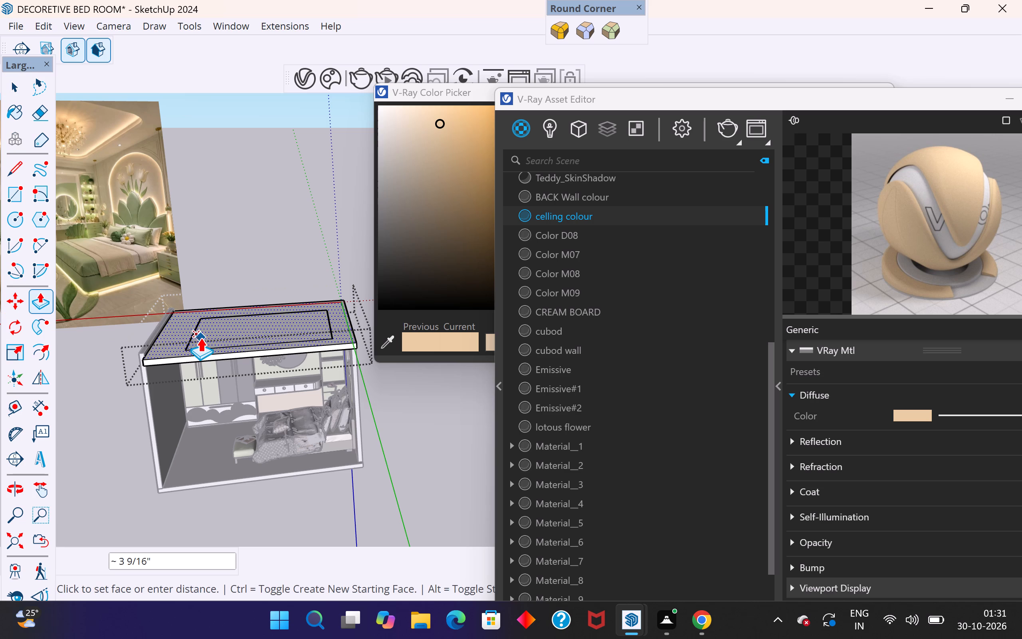
scroll(194, 333, up, 3)
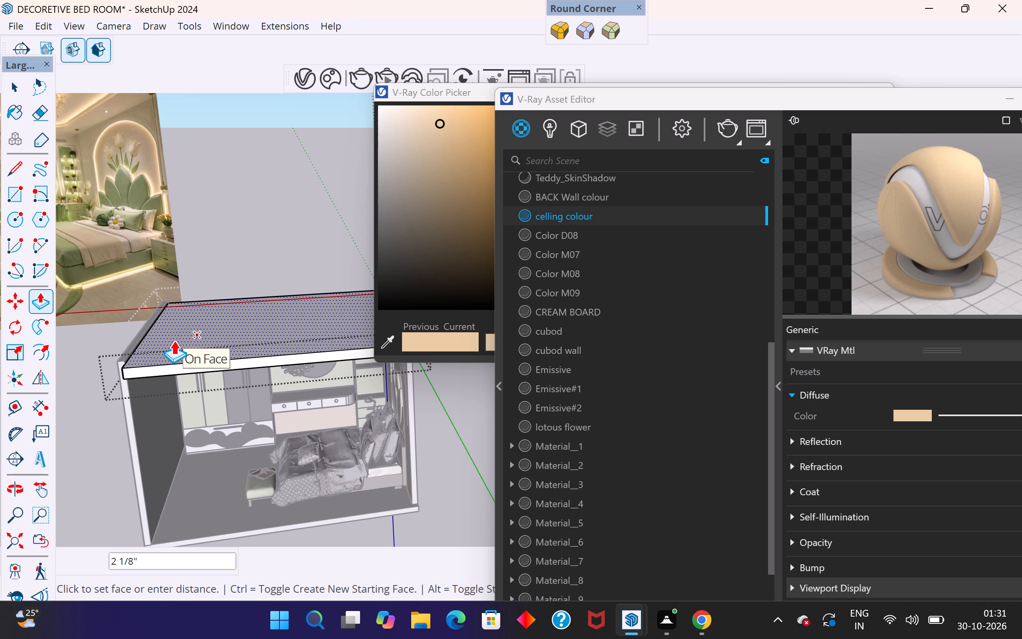
key(Escape)
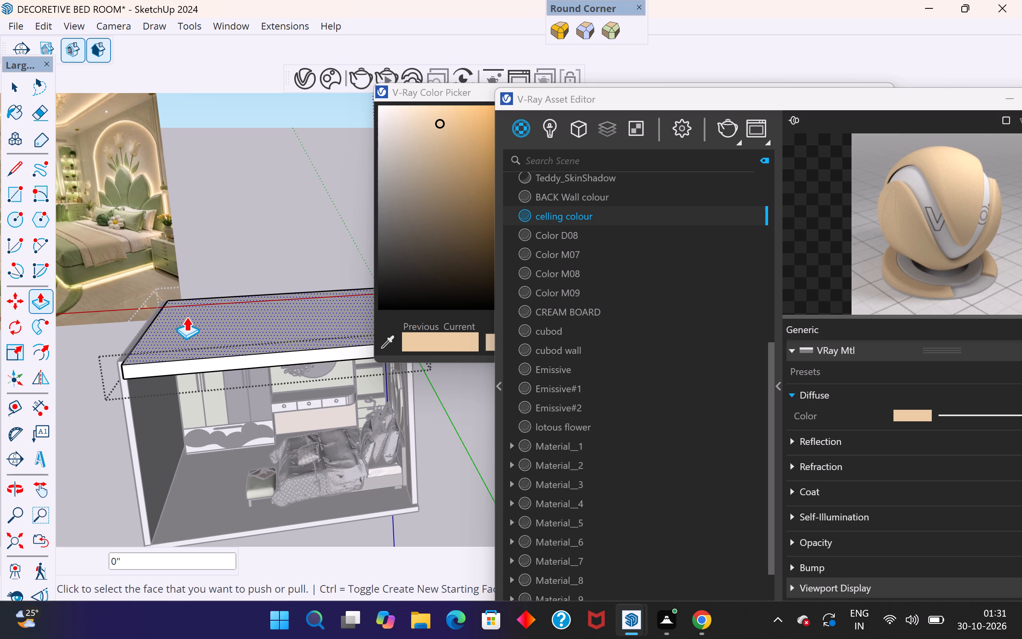
scroll(111, 392, up, 10)
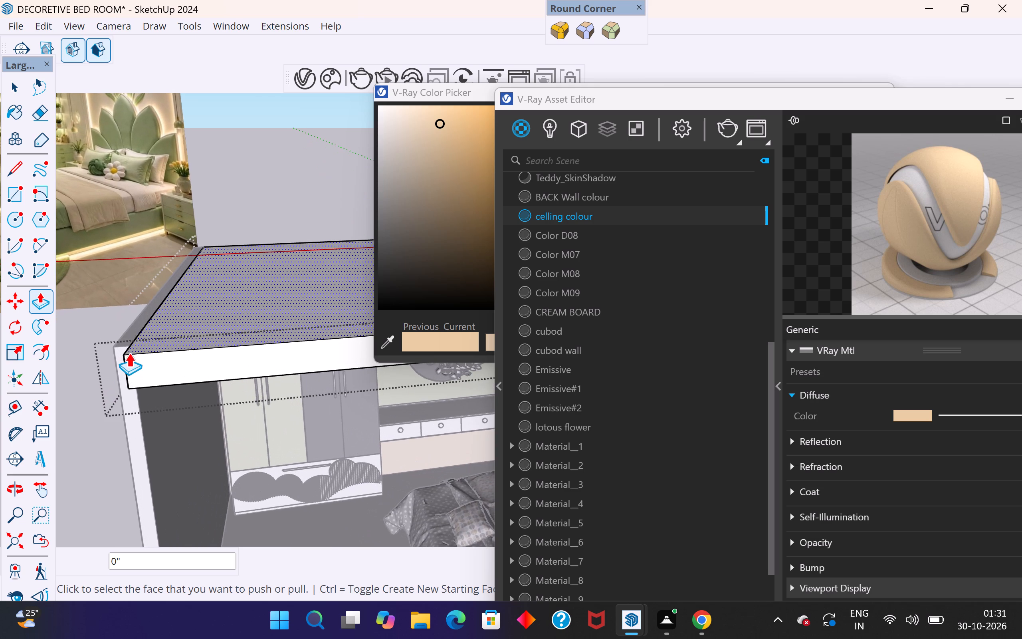
click(131, 347)
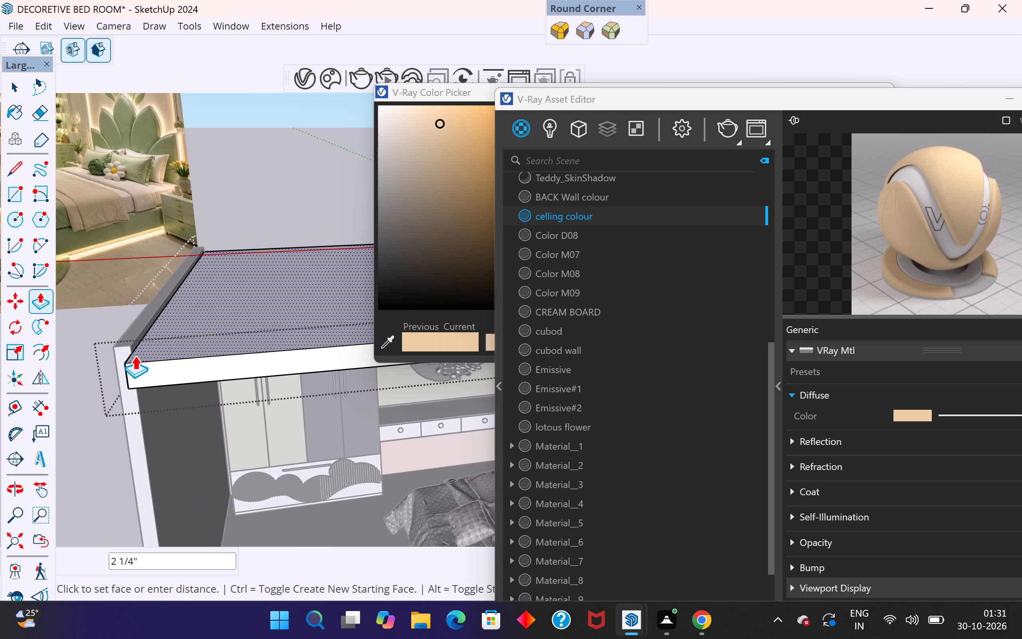
click(135, 355)
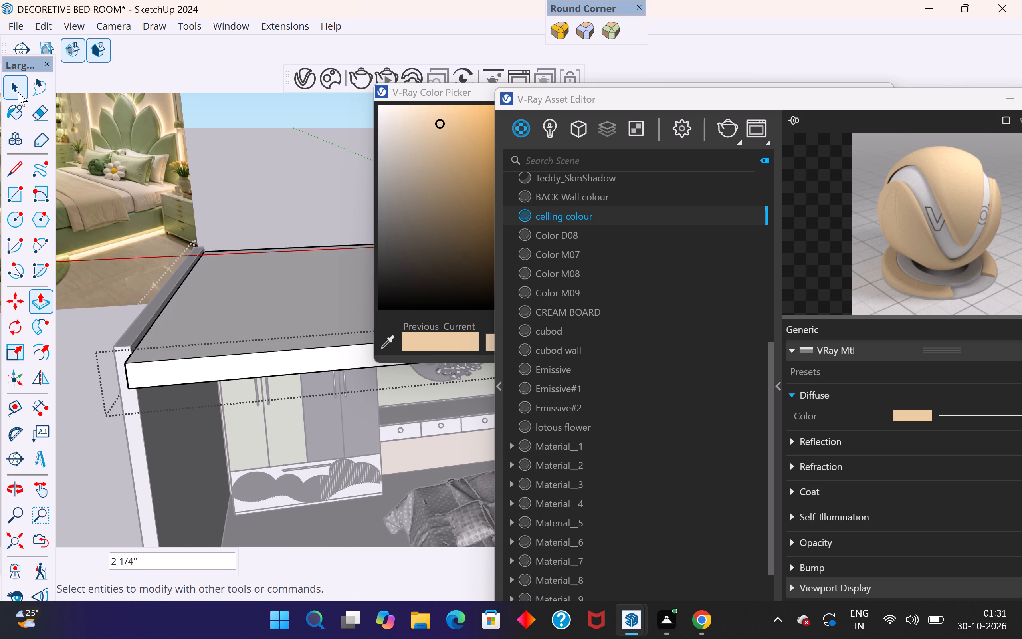
click(18, 92)
click(233, 166)
Move the ceiling group up by 2 1/4" so the slab's top is flush with the top of the side wall.
scroll(221, 168, down, 5)
middle_drag(206, 264, 211, 194)
scroll(210, 192, up, 3)
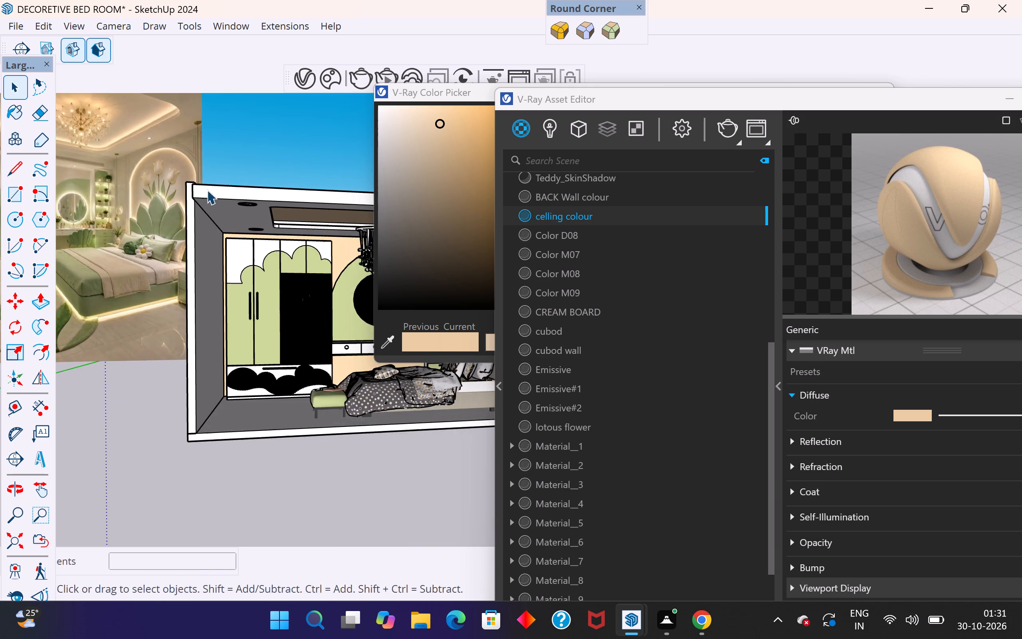
middle_drag(210, 192, 220, 268)
click(208, 274)
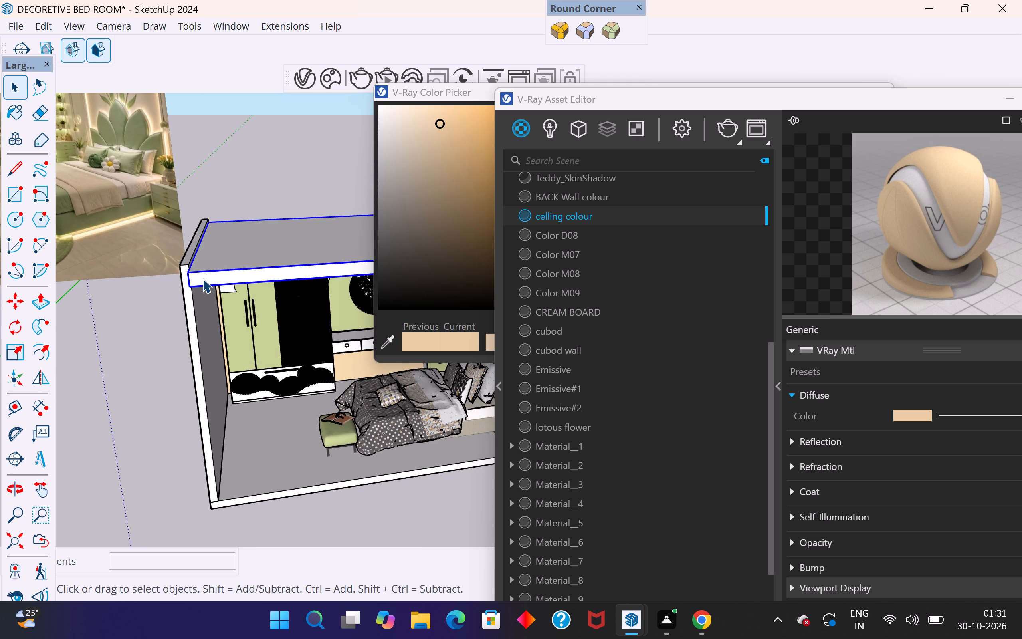
scroll(202, 278, up, 2)
key(m)
scroll(184, 246, up, 5)
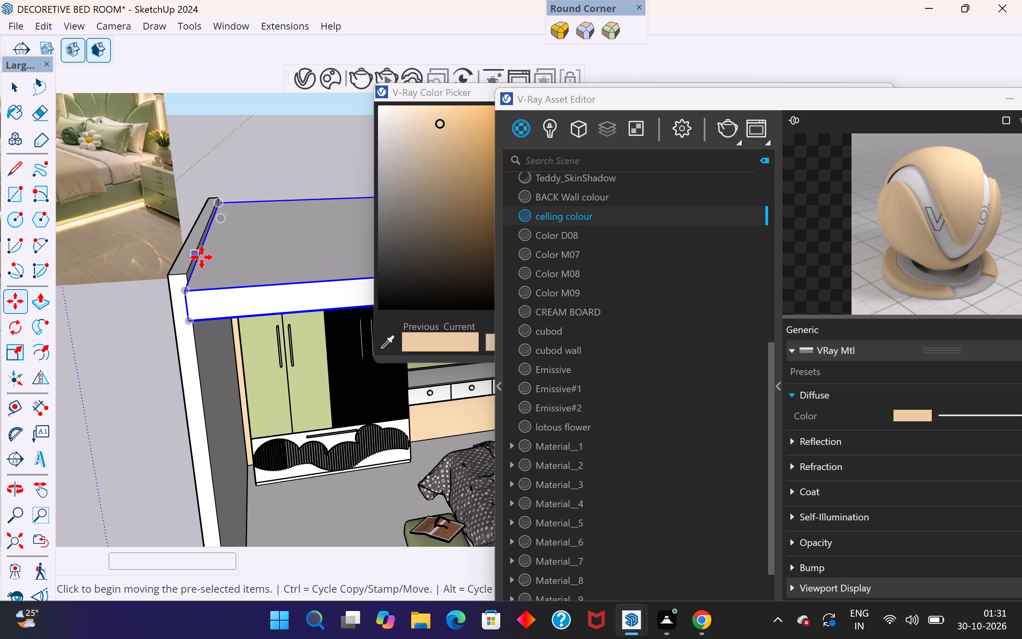
click(202, 257)
click(200, 255)
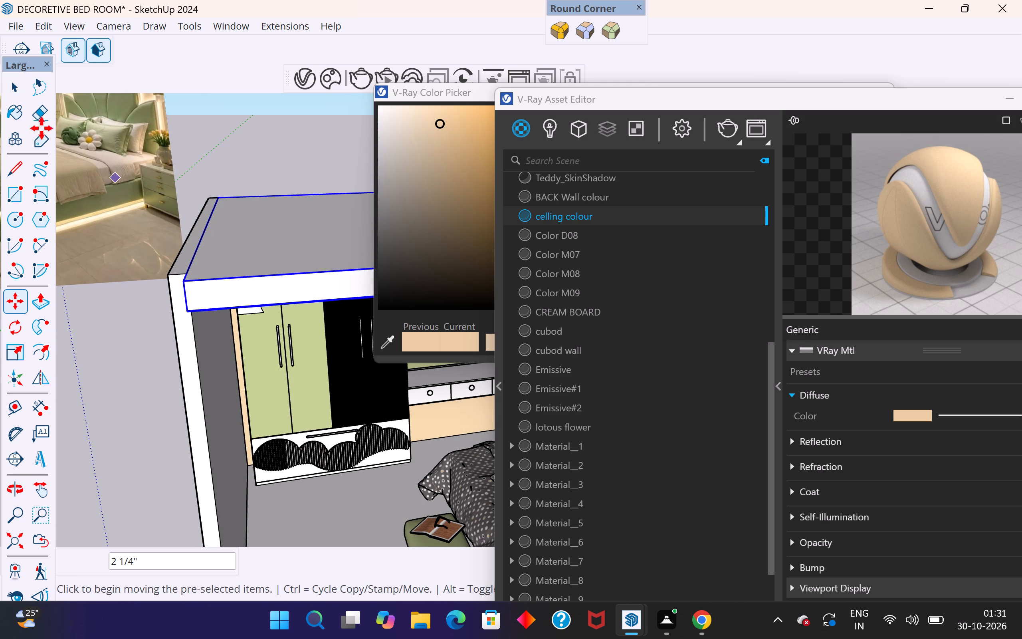
click(18, 91)
click(234, 153)
Examine the ceiling, its recess and the downlights from below and from the open front beside the reference image.
scroll(120, 296, down, 10)
middle_drag(164, 327, 172, 301)
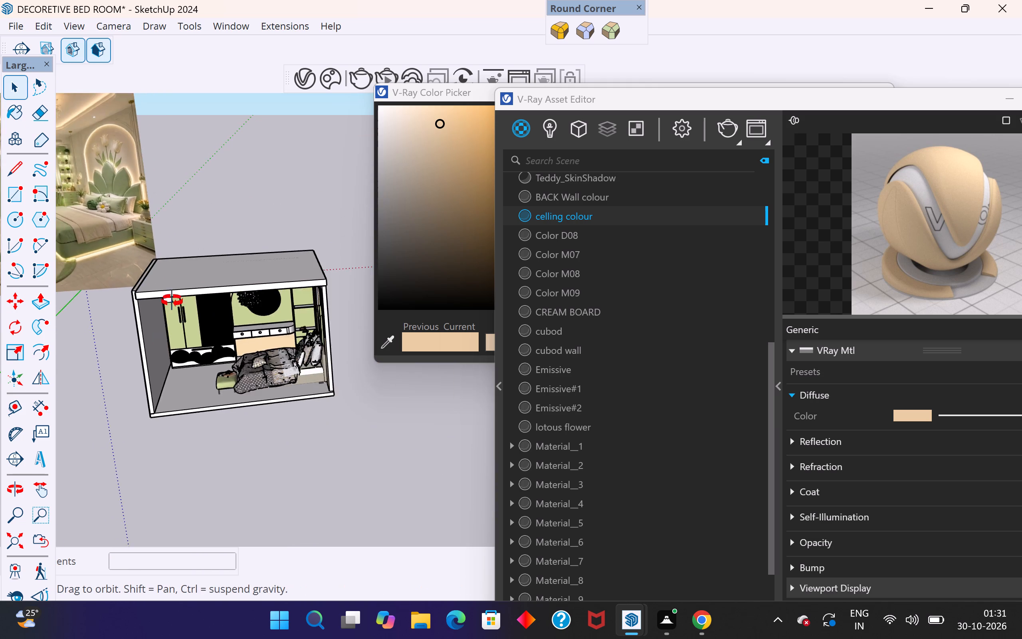
middle_drag(172, 301, 105, 290)
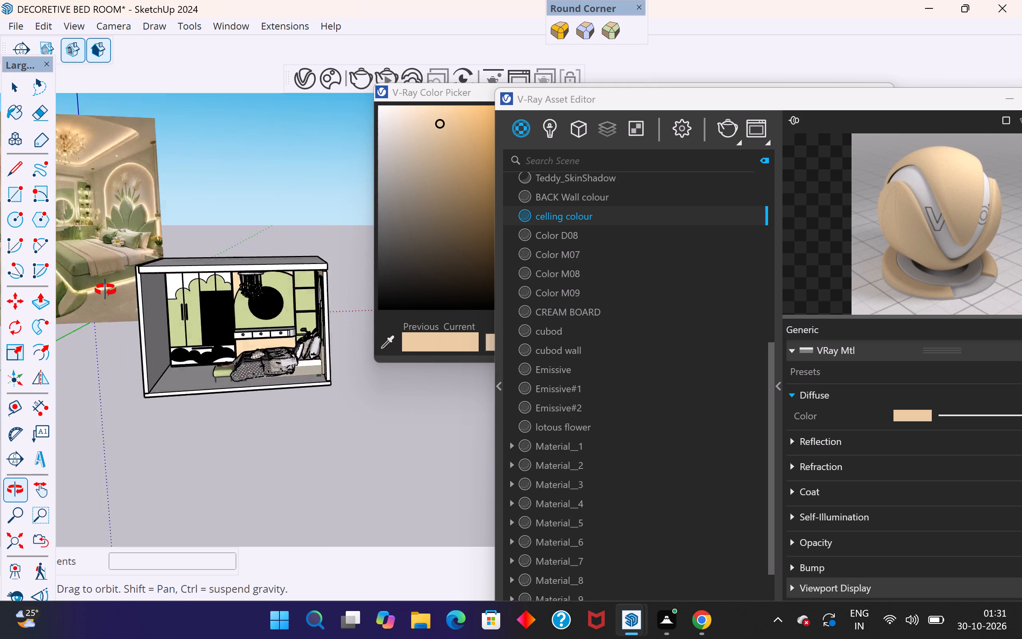
middle_drag(105, 290, 46, 296)
middle_drag(218, 346, 238, 331)
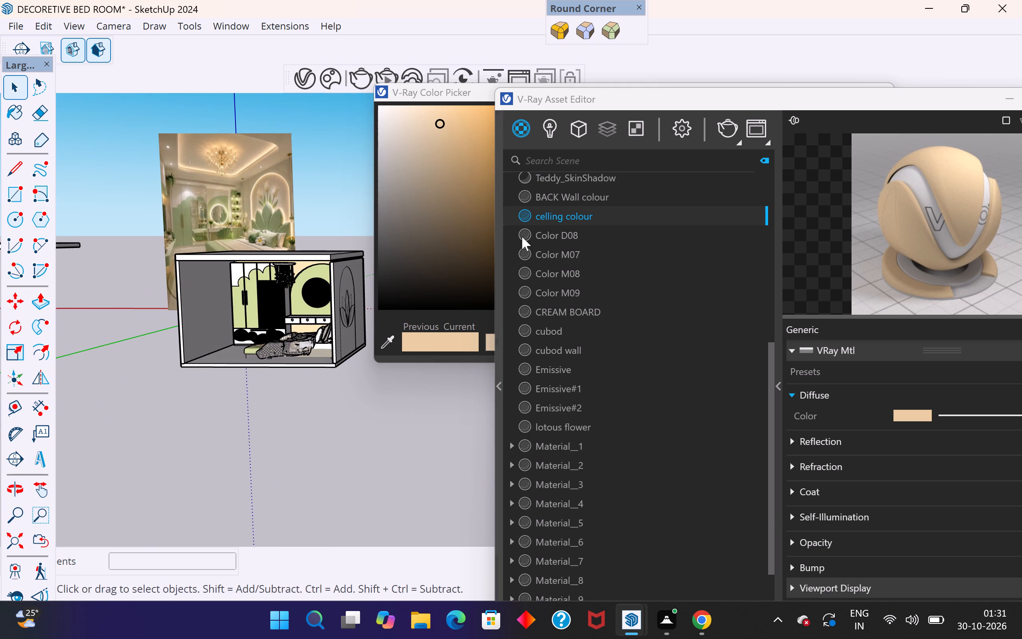
middle_drag(316, 245, 343, 103)
scroll(281, 221, up, 3)
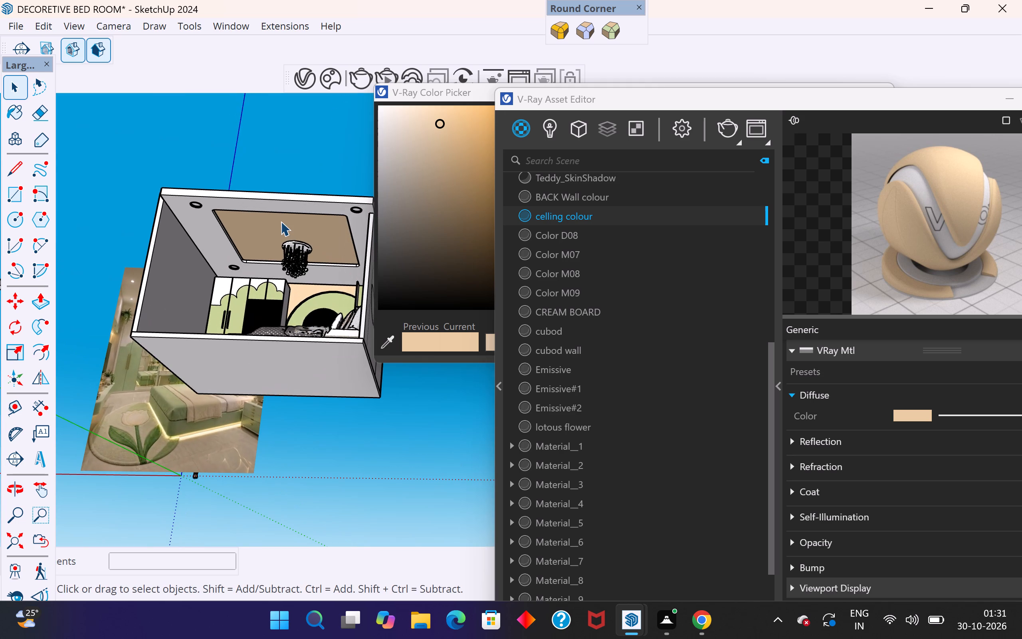
middle_drag(192, 403, 281, 469)
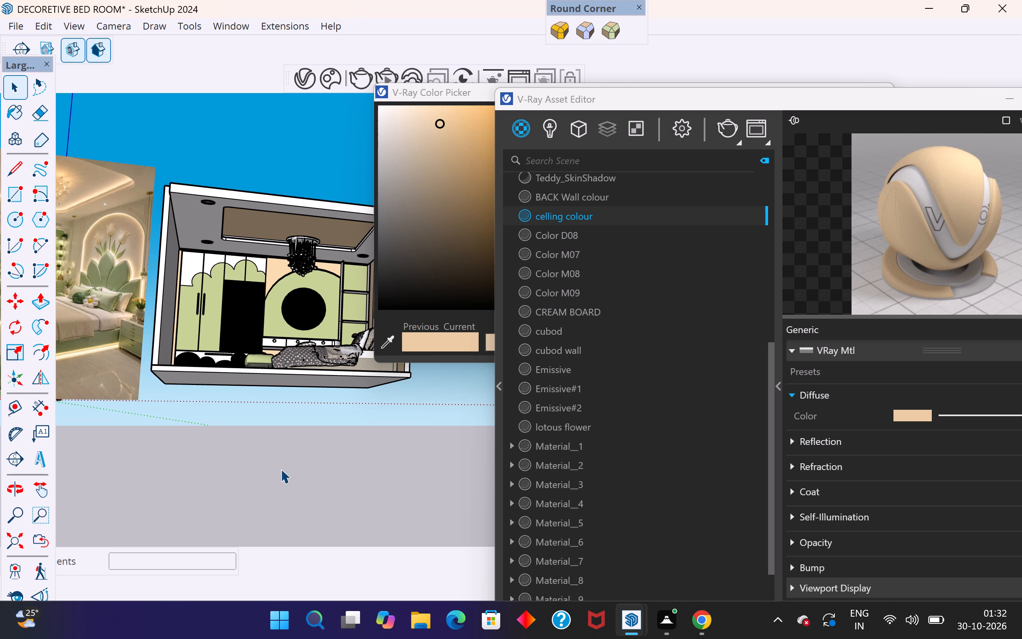
scroll(309, 328, down, 5)
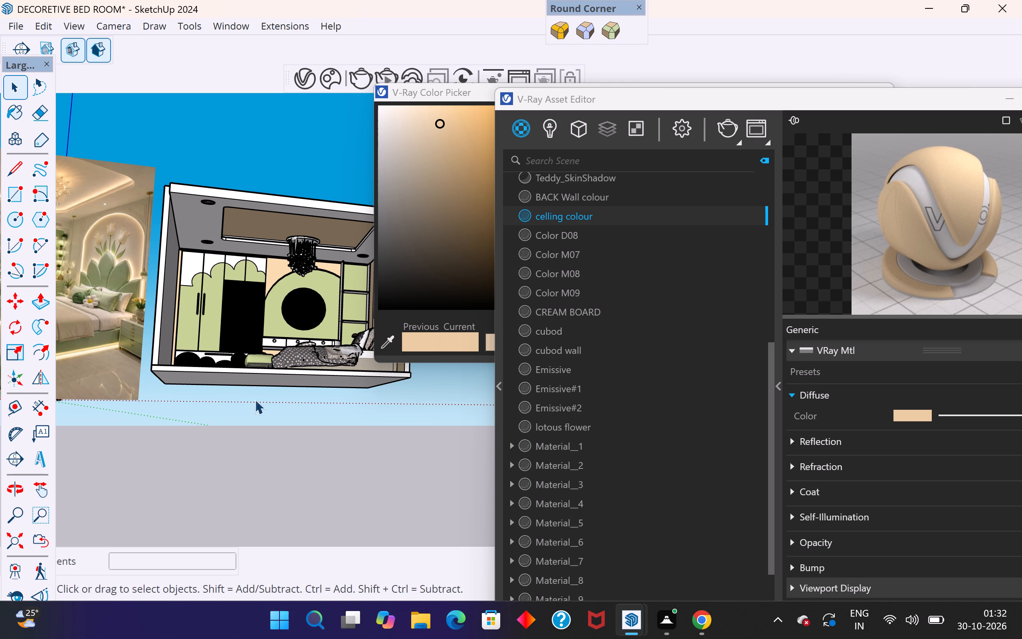
scroll(249, 435, down, 3)
click(329, 474)
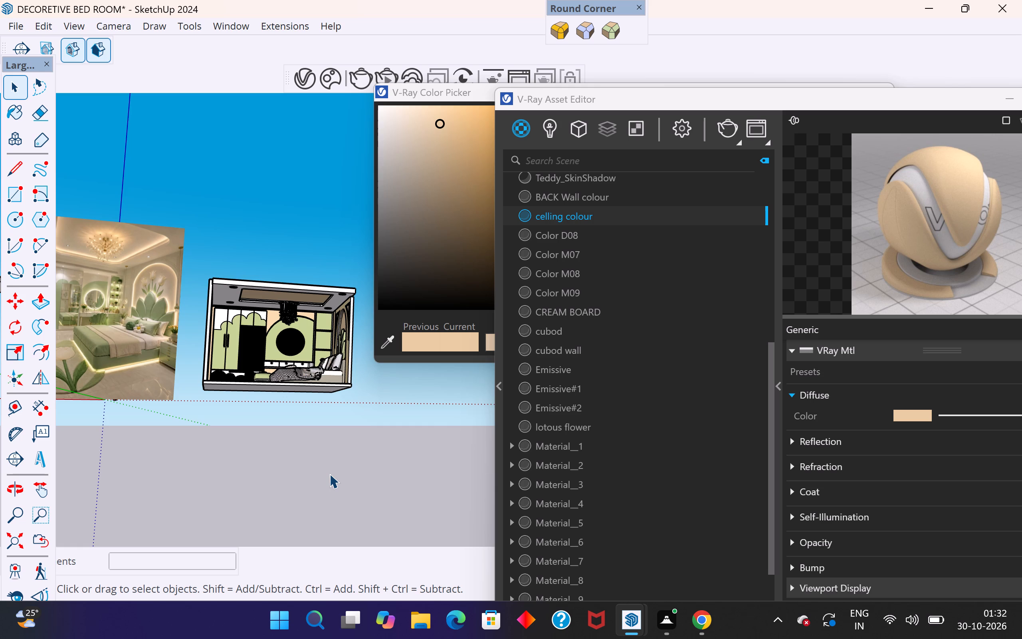
scroll(303, 571, down, 2)
Open the ceiling group, apply the celling colour material to the underside face around the recess, and leave the group.
scroll(271, 318, up, 9)
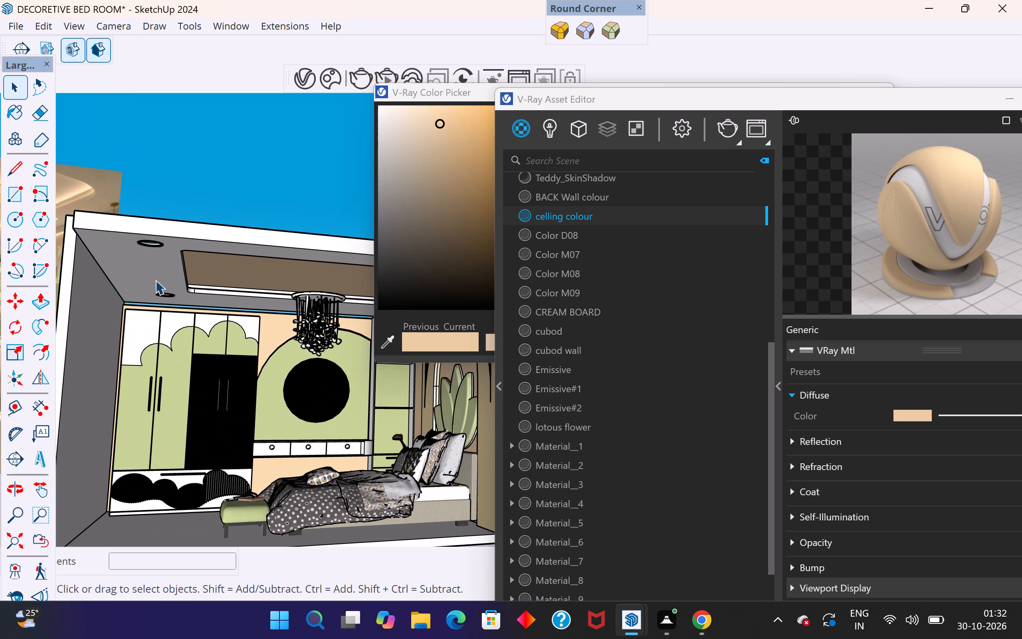
click(155, 280)
double_click(155, 274)
click(151, 278)
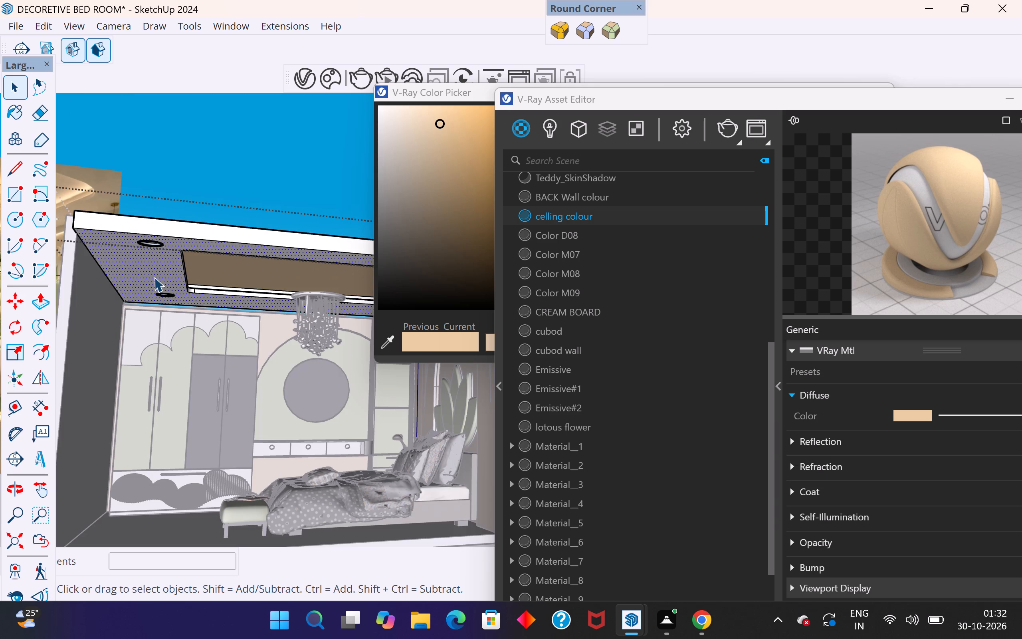
right_click(563, 219)
click(593, 250)
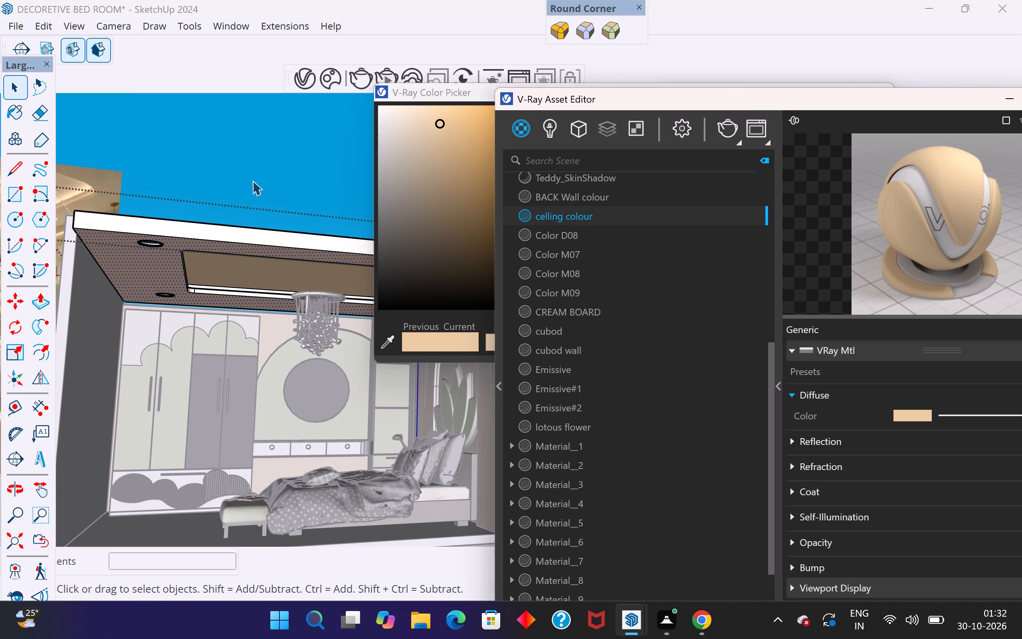
click(252, 181)
middle_drag(222, 260, 104, 134)
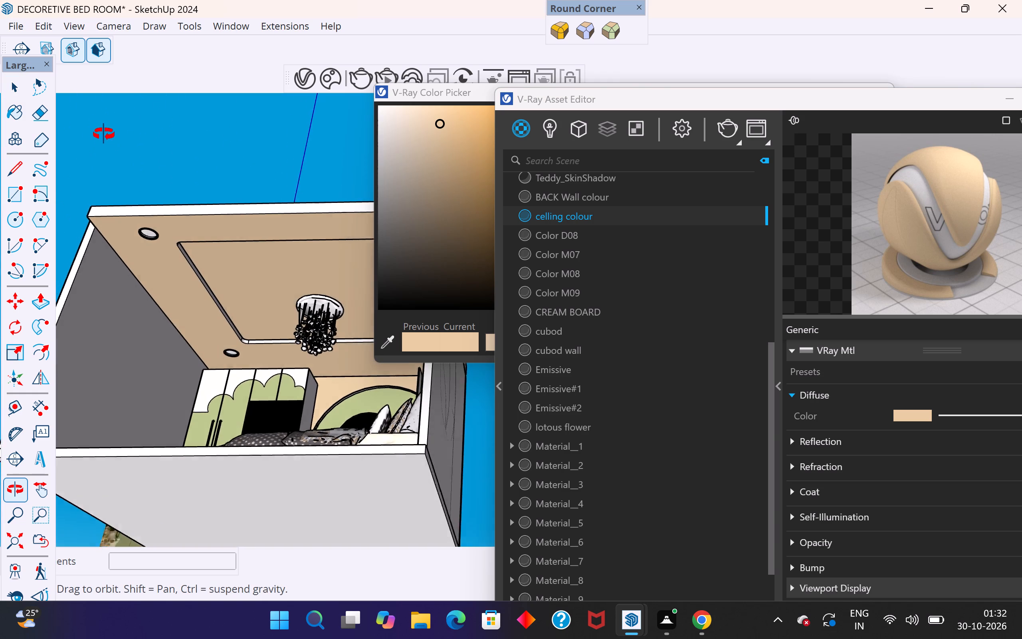
middle_drag(104, 134, 193, 208)
click(219, 148)
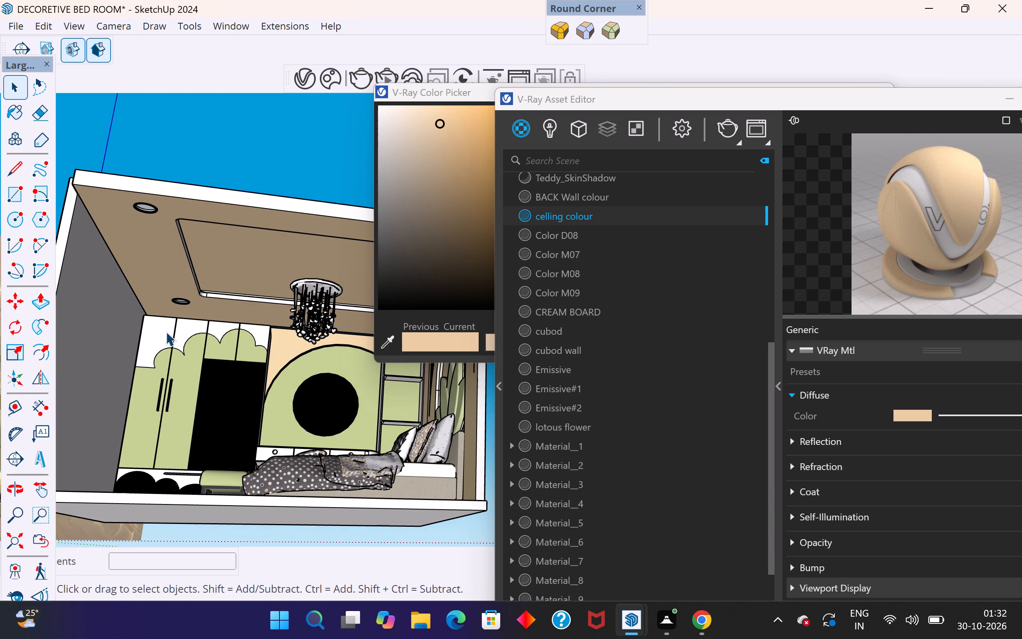
Close the V-Ray Asset Editor and the V-Ray Color Picker to clear the model view.
scroll(160, 346, down, 4)
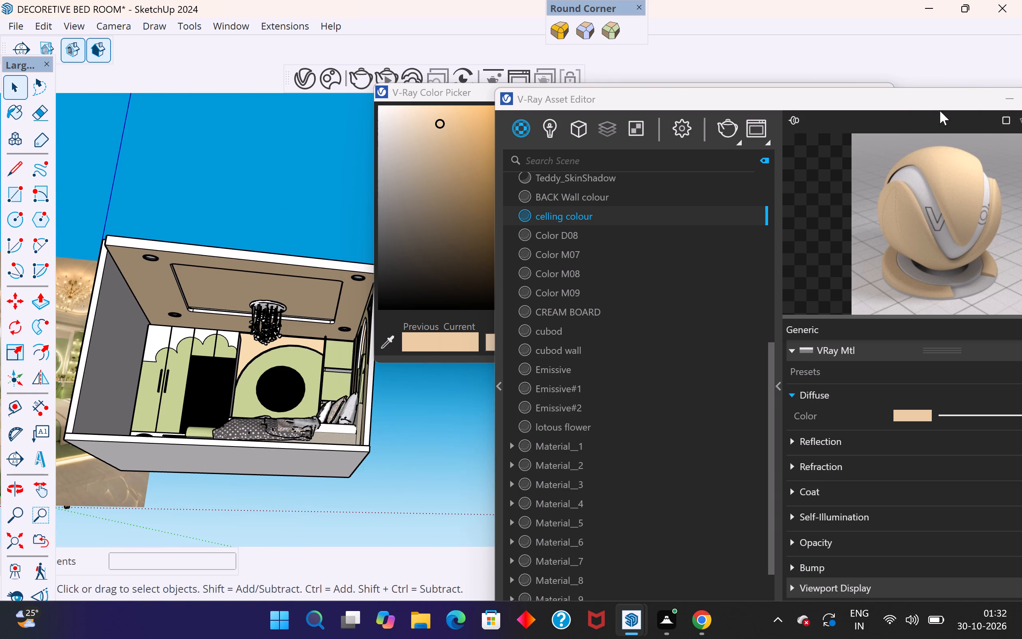
drag(957, 99, 760, 106)
click(890, 109)
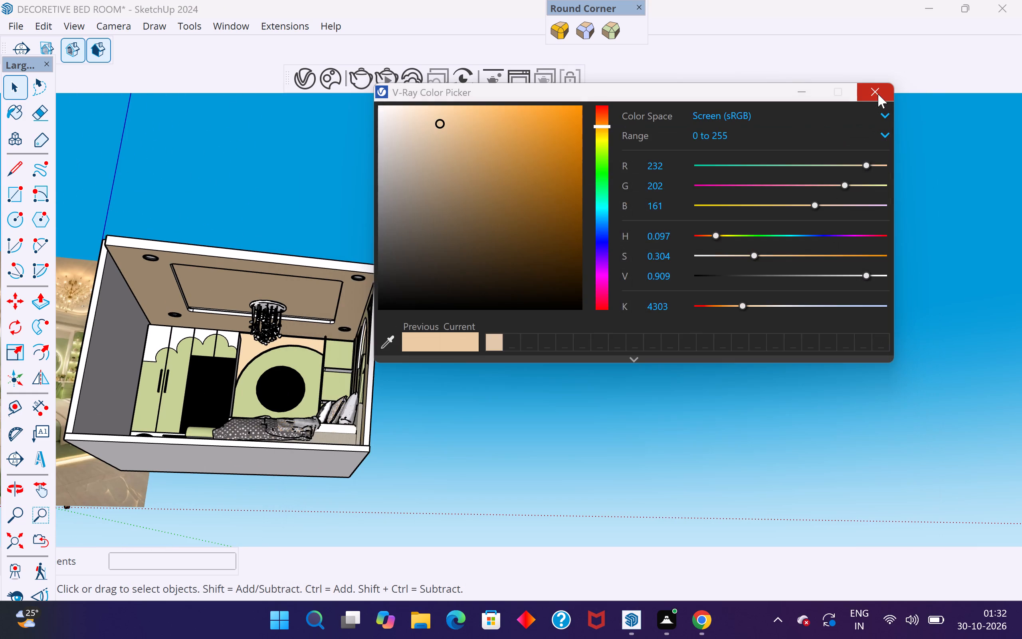
click(878, 94)
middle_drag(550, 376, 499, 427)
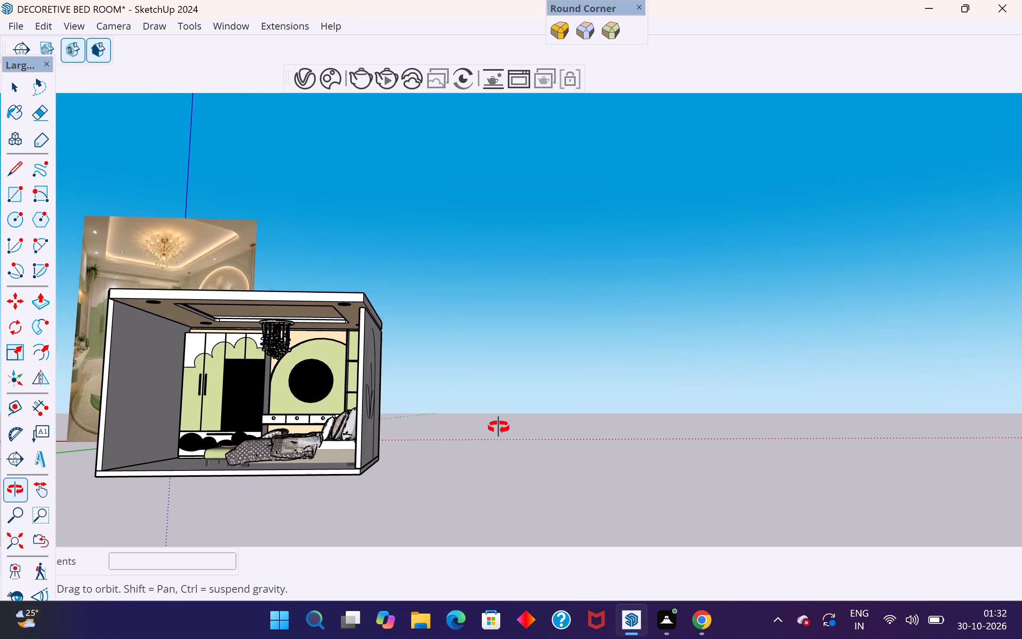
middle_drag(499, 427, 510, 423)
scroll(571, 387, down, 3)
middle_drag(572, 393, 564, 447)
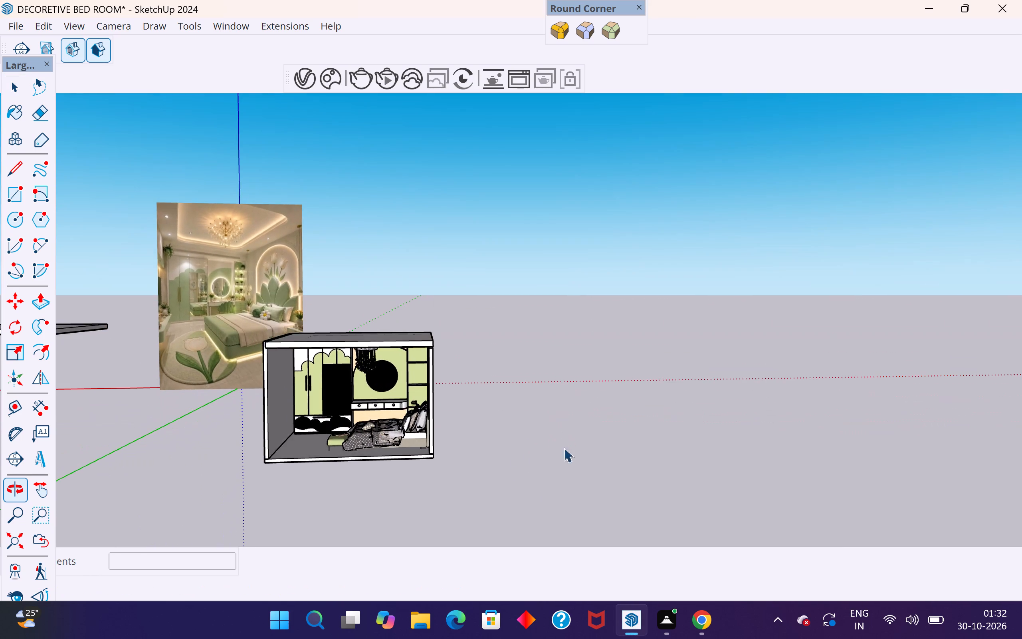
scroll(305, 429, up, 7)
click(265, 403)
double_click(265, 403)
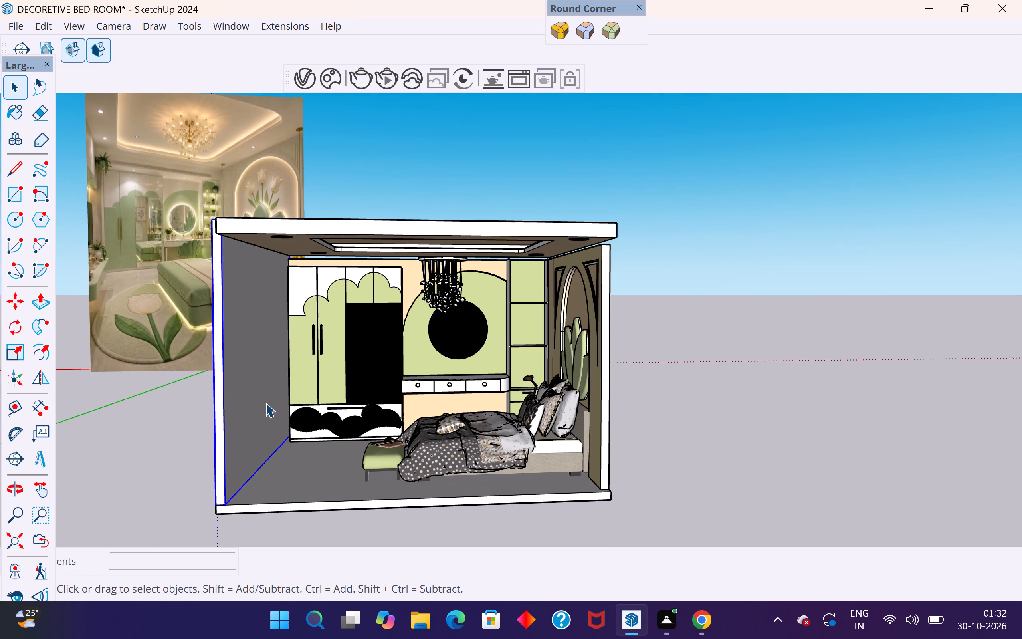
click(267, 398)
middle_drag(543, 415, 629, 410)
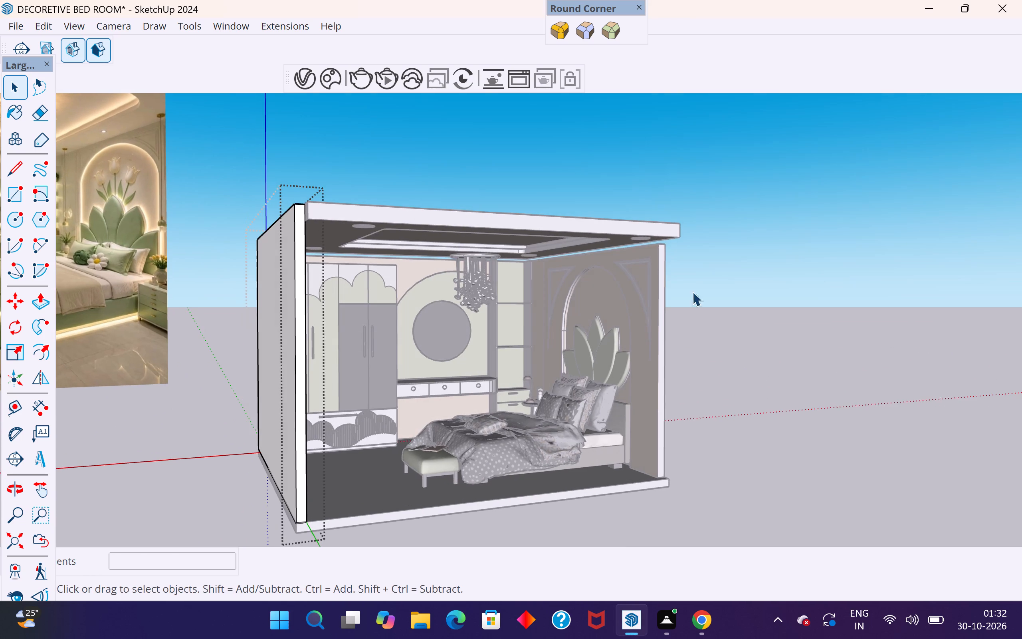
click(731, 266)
Review the scene's V-Ray materials, including cubod and cubod wall, against the wardrobe colours in the model.
click(310, 79)
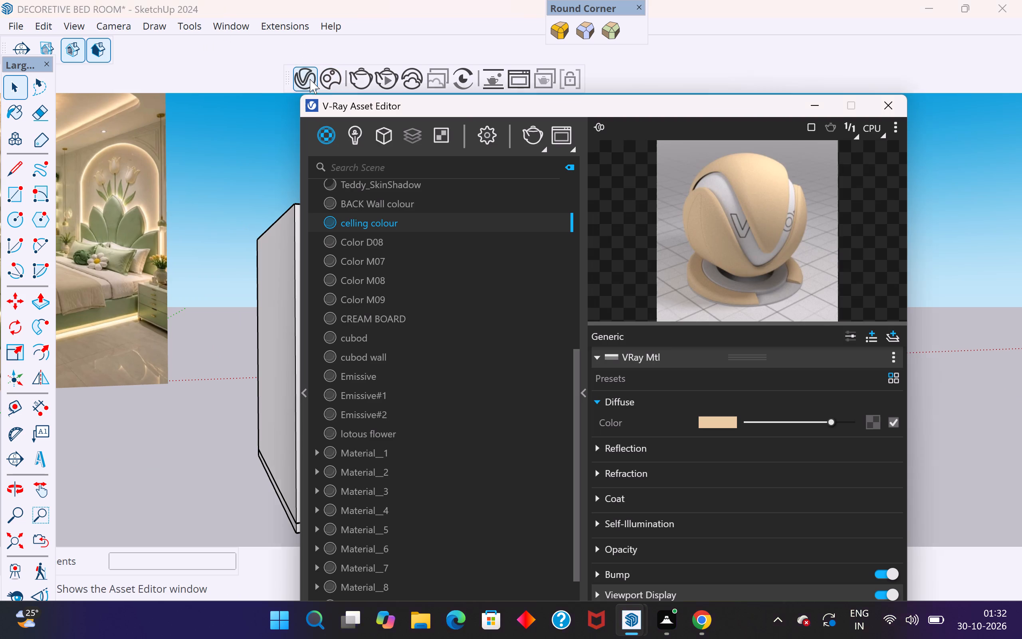
scroll(331, 335, down, 4)
scroll(362, 378, down, 4)
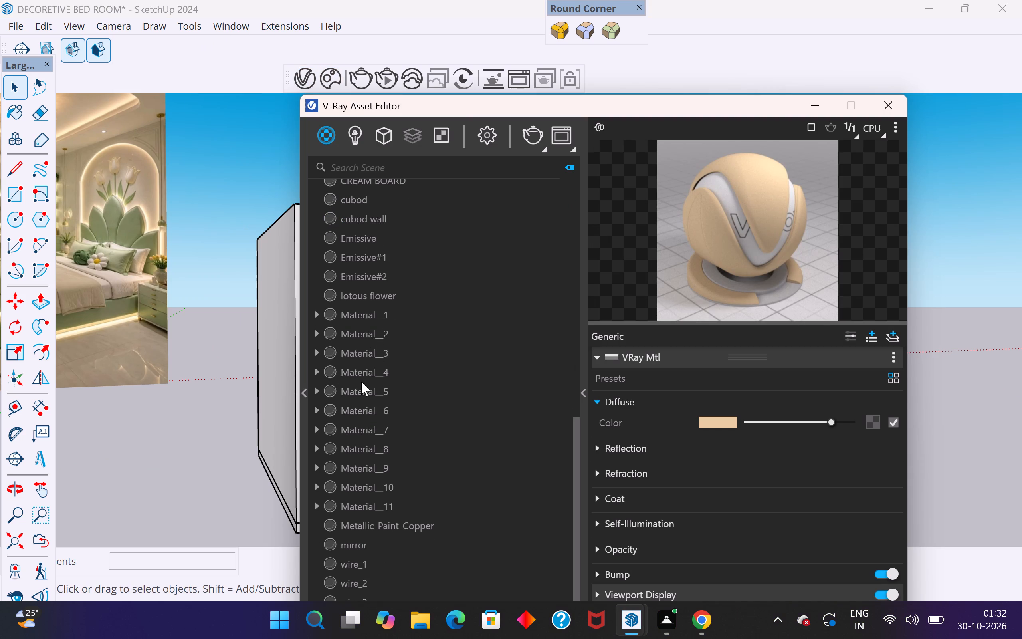
scroll(360, 517, up, 3)
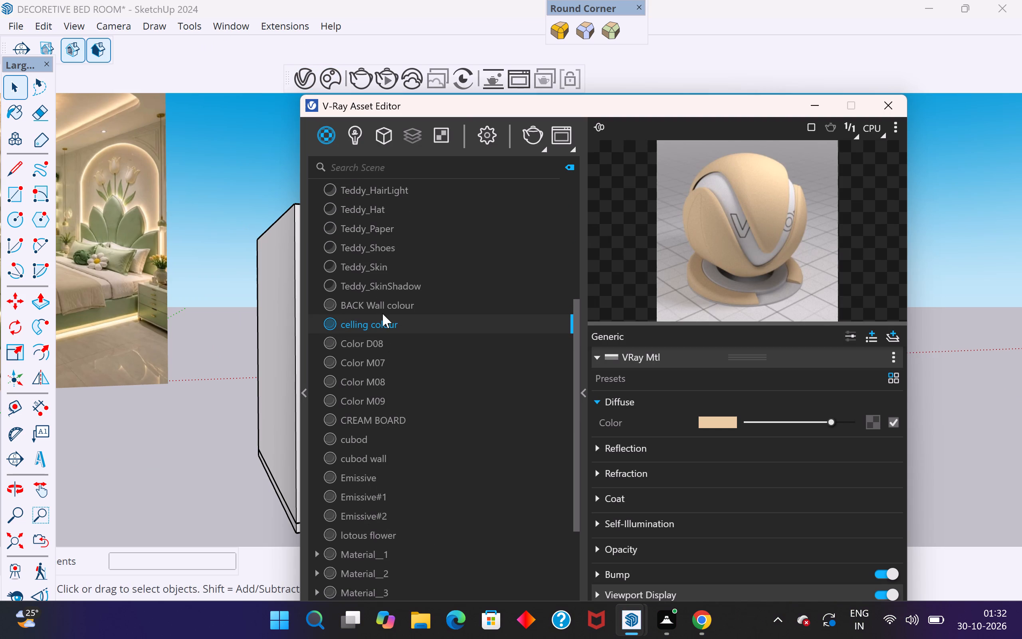
scroll(373, 331, up, 3)
scroll(382, 246, up, 4)
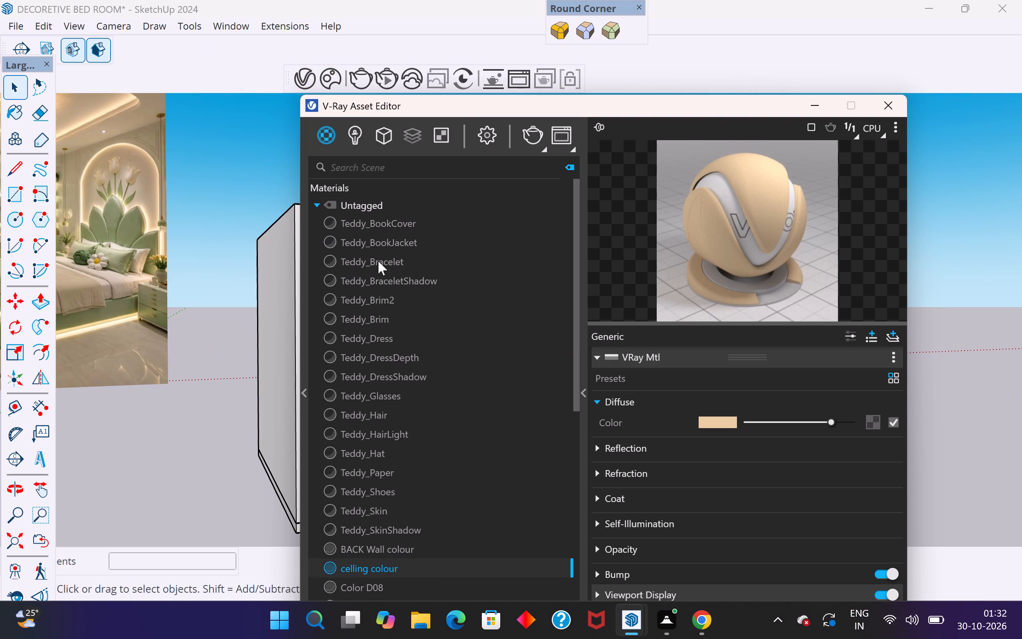
scroll(377, 383, down, 4)
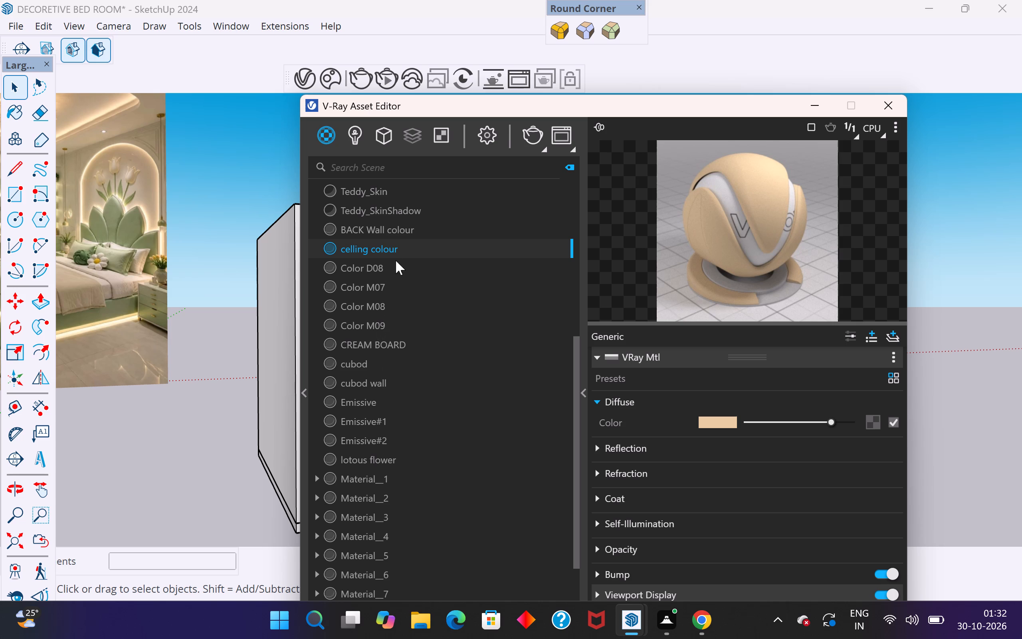
click(370, 383)
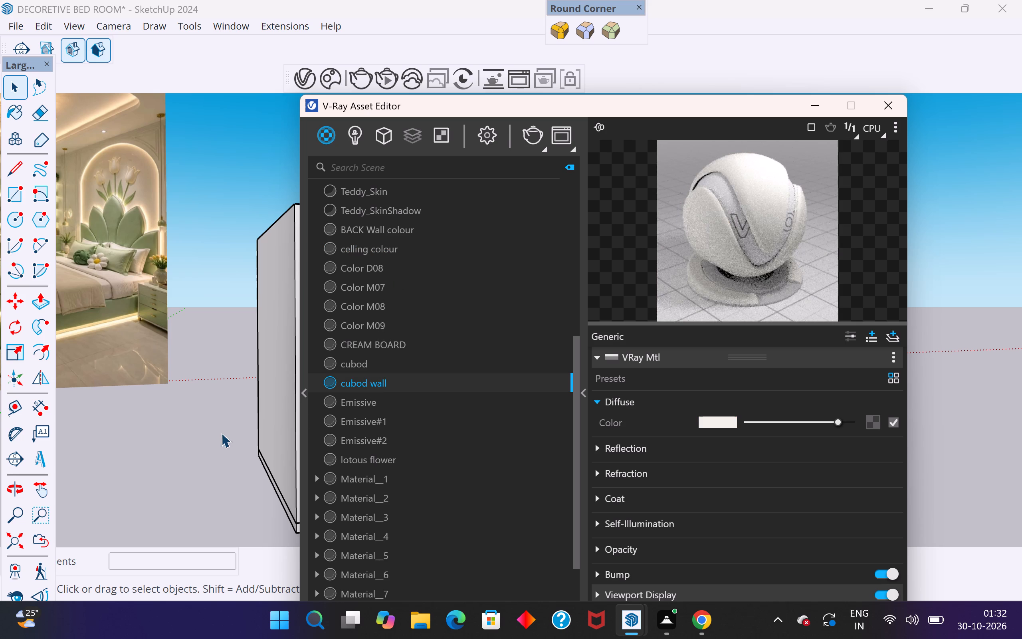
scroll(159, 452, down, 3)
scroll(101, 444, down, 5)
middle_drag(177, 439, 70, 454)
scroll(75, 449, down, 4)
scroll(260, 395, up, 9)
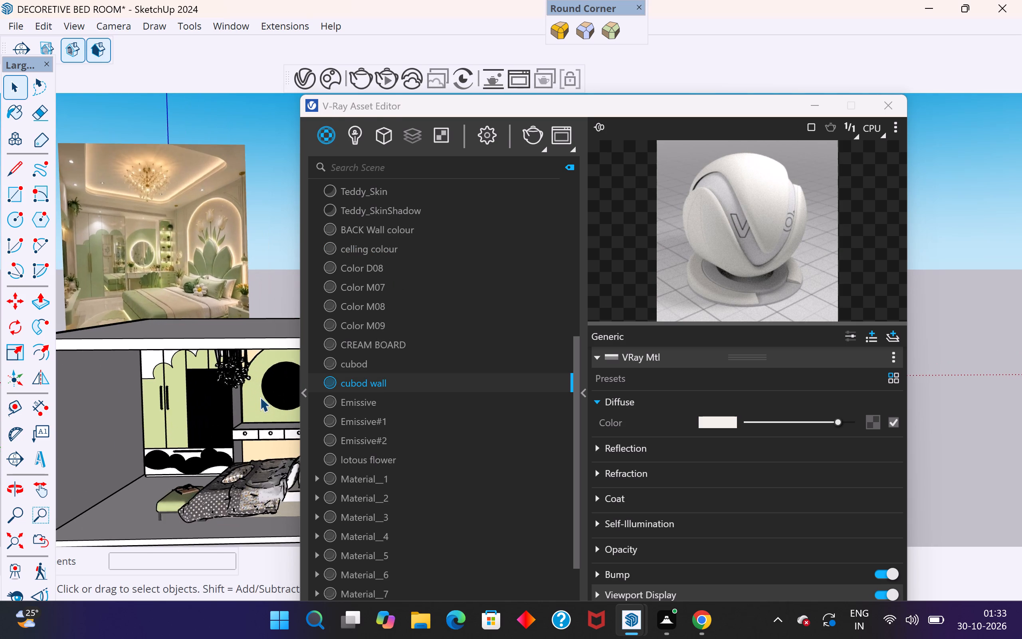
scroll(260, 397, up, 1)
scroll(169, 425, up, 4)
click(363, 405)
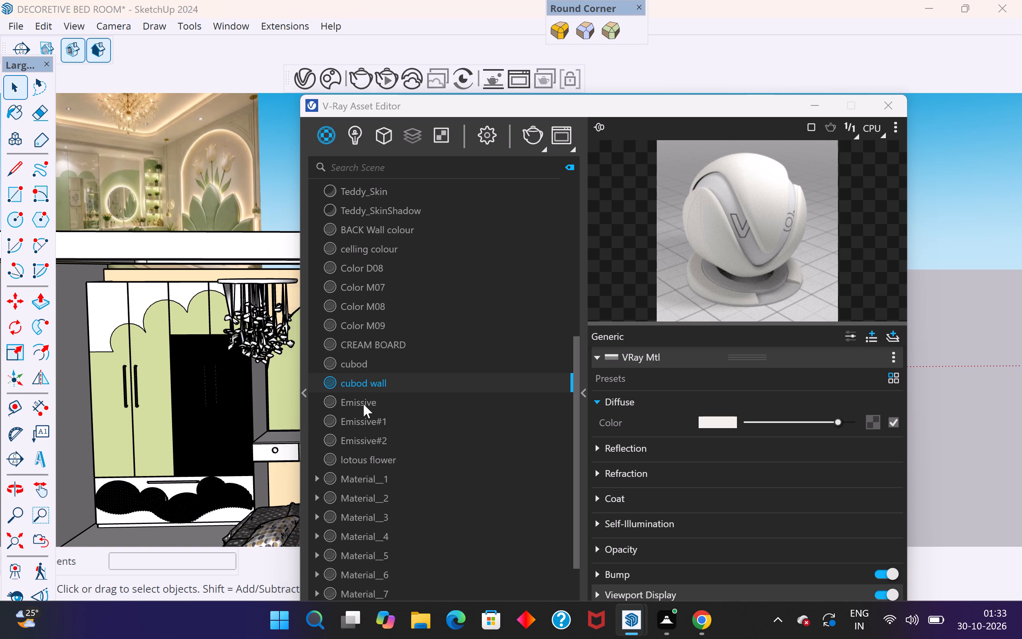
click(364, 385)
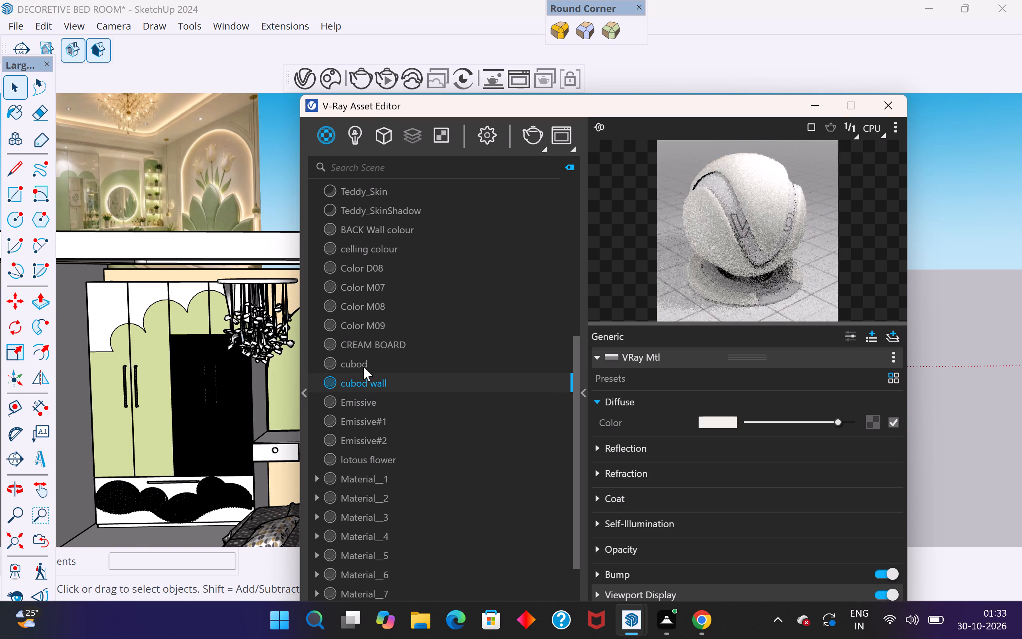
click(363, 367)
scroll(466, 380, down, 2)
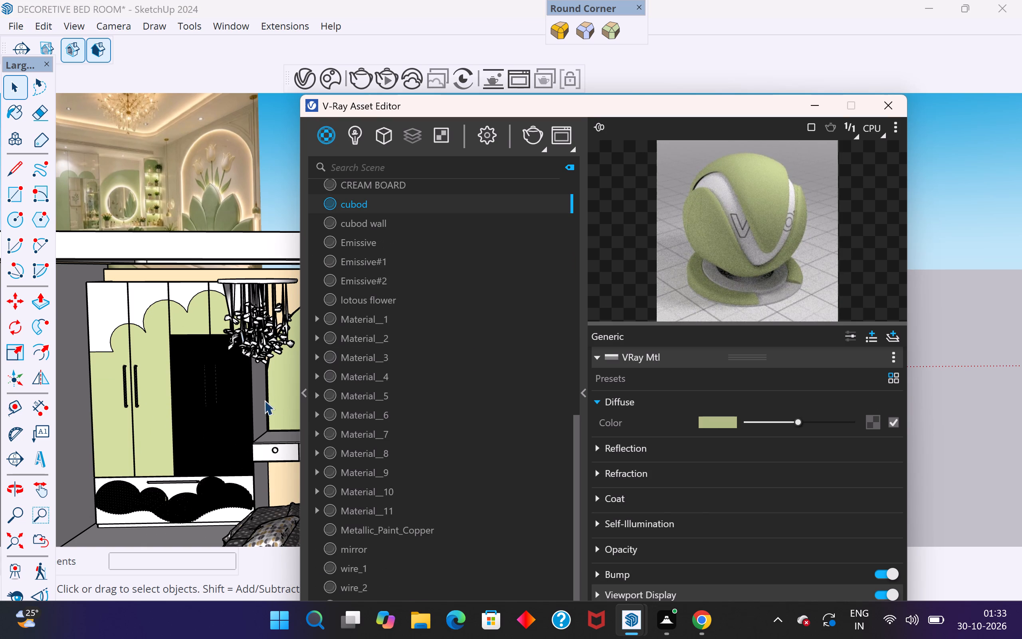
scroll(370, 286, up, 1)
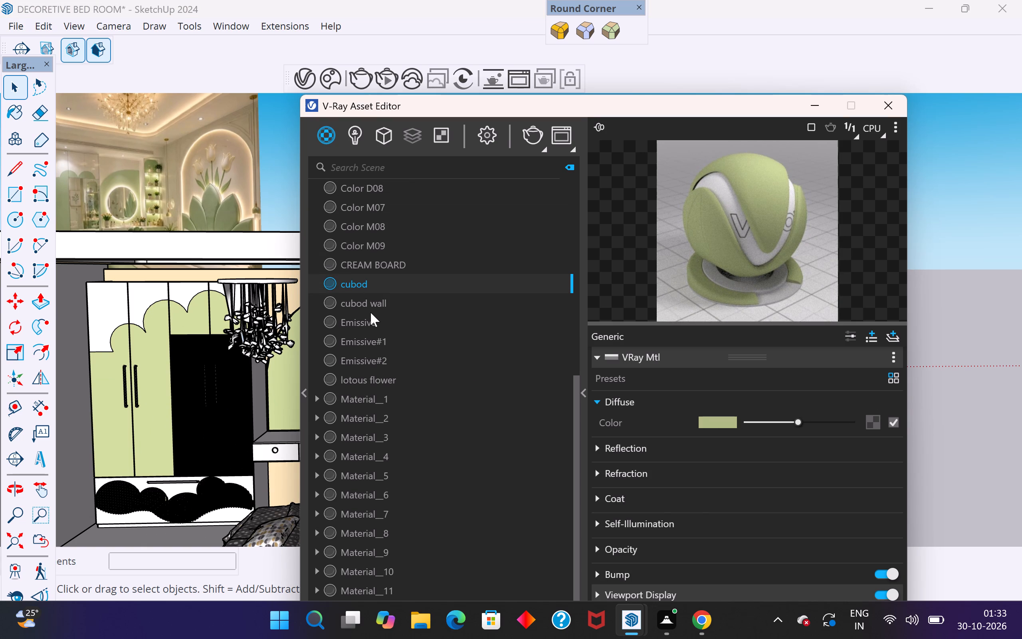
click(374, 307)
Check the Emissive#1, Emissive#2 and lotous flower materials against the room and reference image, and close the V-Ray Asset Editor.
scroll(194, 418, down, 4)
middle_drag(176, 433, 93, 429)
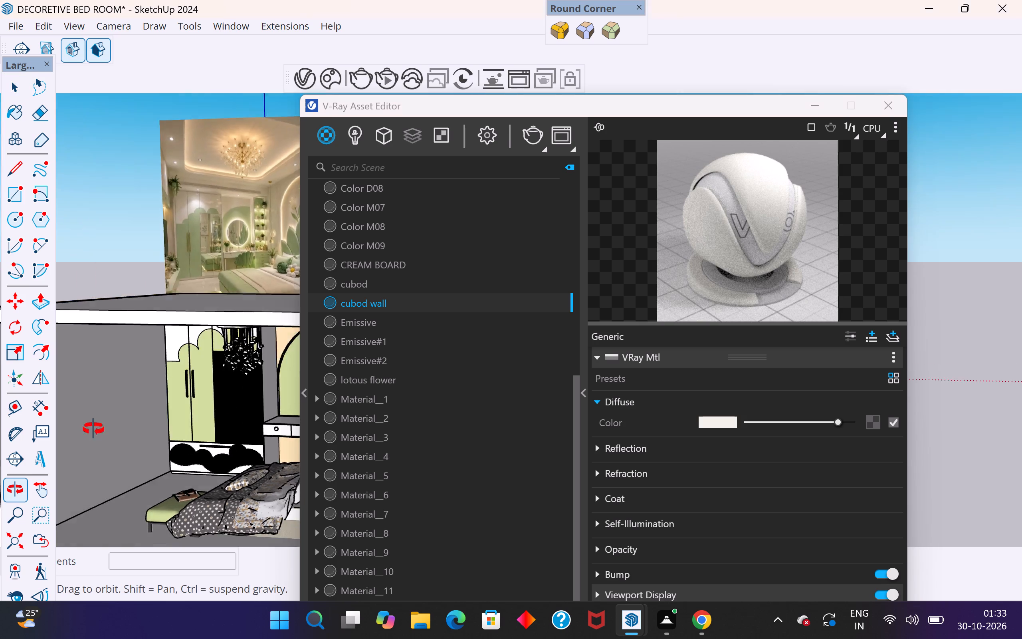
middle_drag(93, 429, 253, 455)
scroll(151, 415, down, 4)
middle_drag(160, 456, 184, 470)
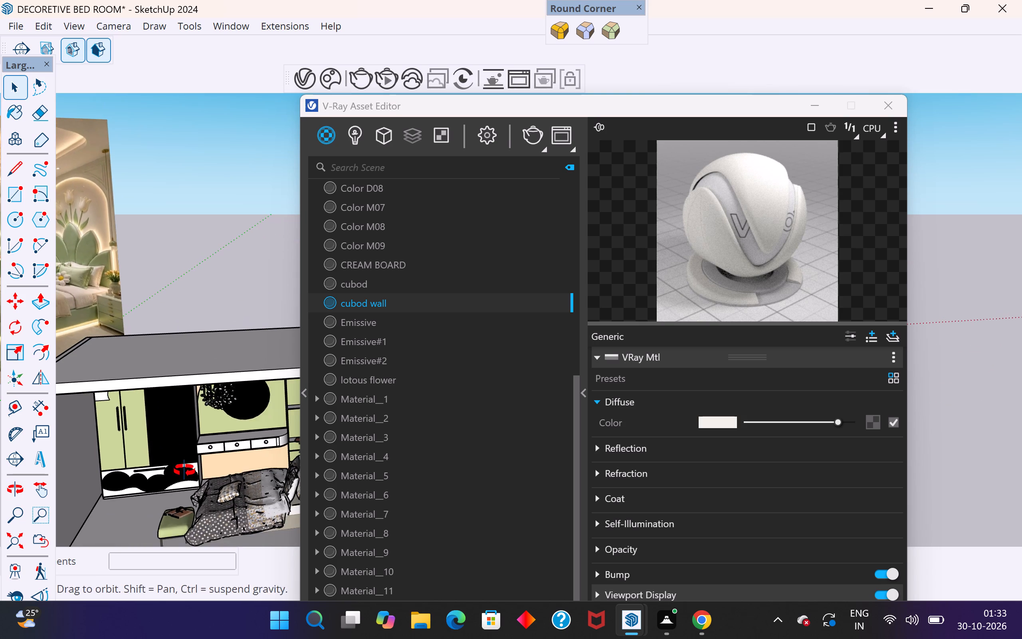
middle_drag(184, 470, 216, 460)
scroll(127, 373, down, 4)
middle_drag(160, 455, 249, 431)
click(358, 326)
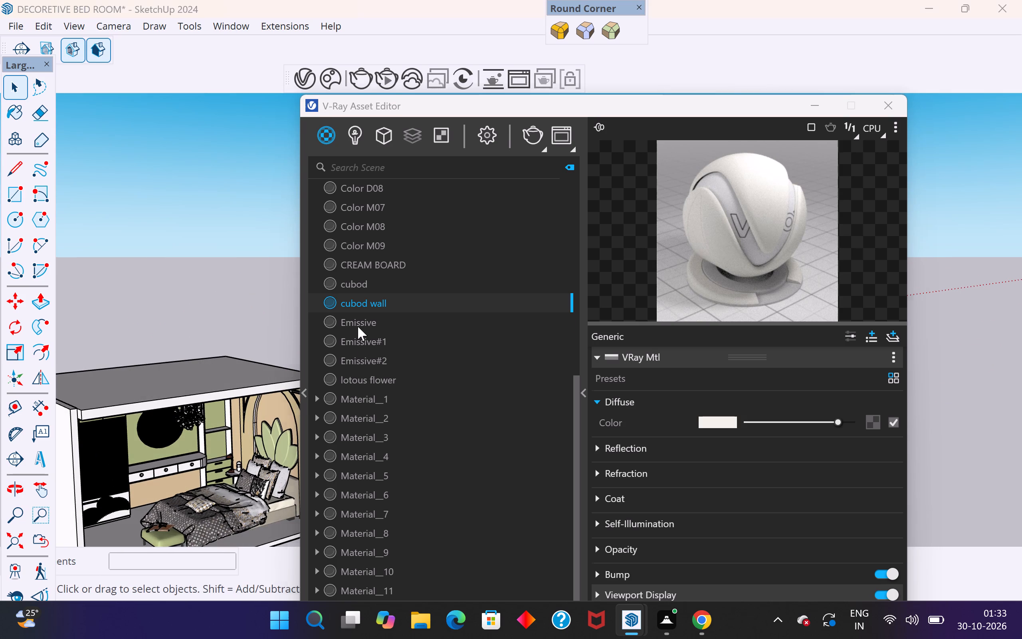
click(379, 343)
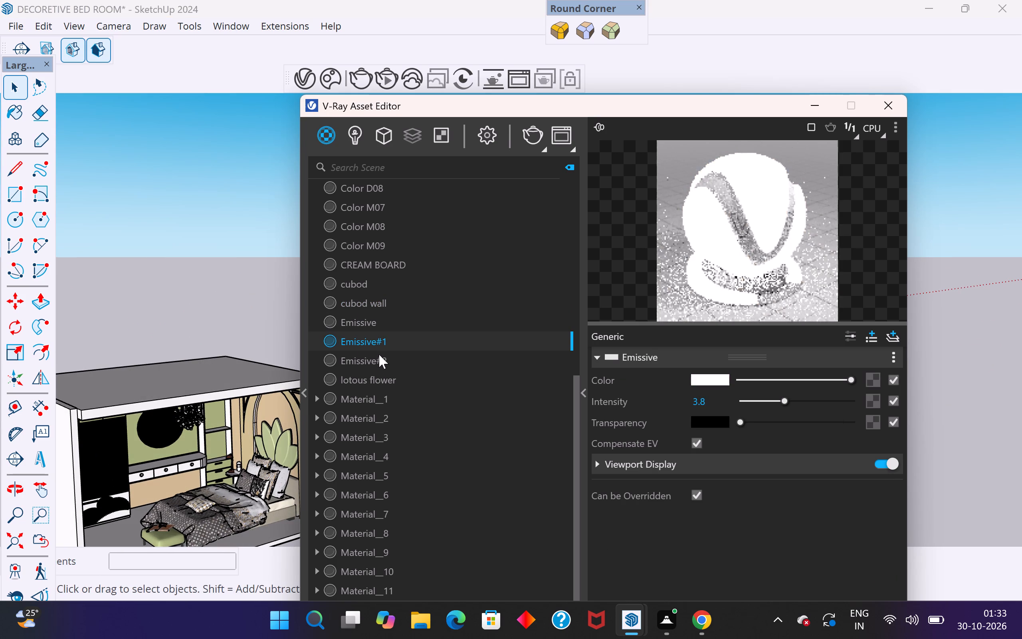
click(379, 359)
click(383, 377)
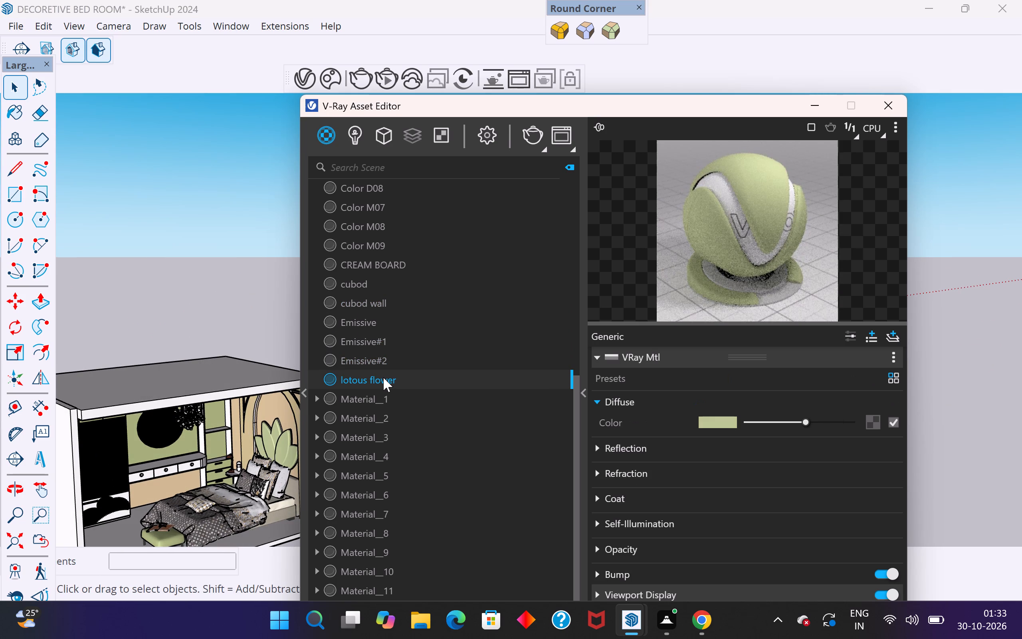
scroll(250, 357, down, 5)
click(238, 260)
middle_drag(208, 334, 55, 346)
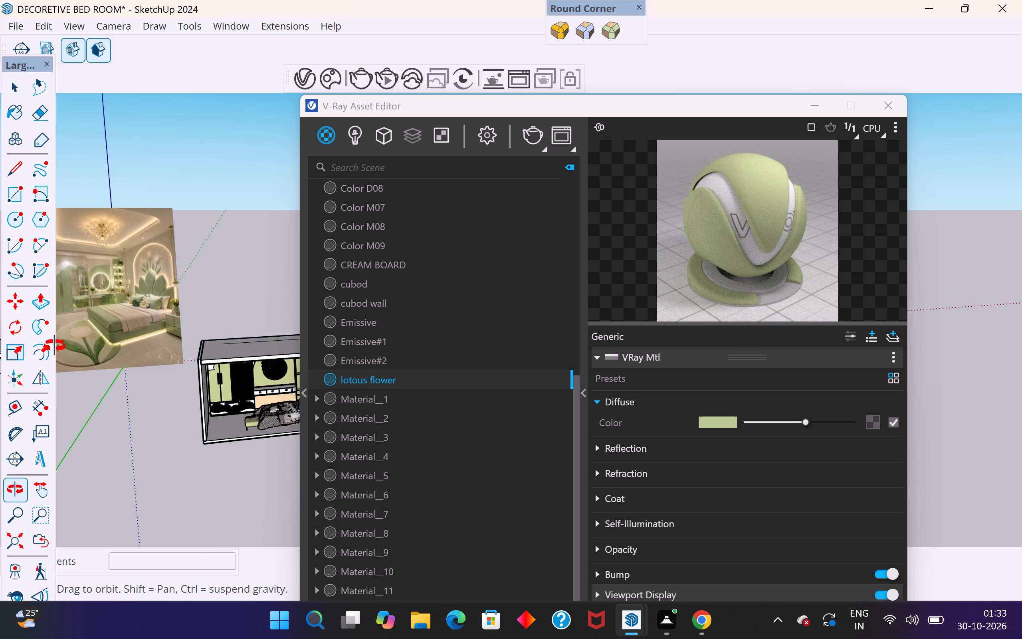
middle_drag(55, 346, 4, 323)
scroll(103, 469, down, 5)
scroll(406, 520, up, 6)
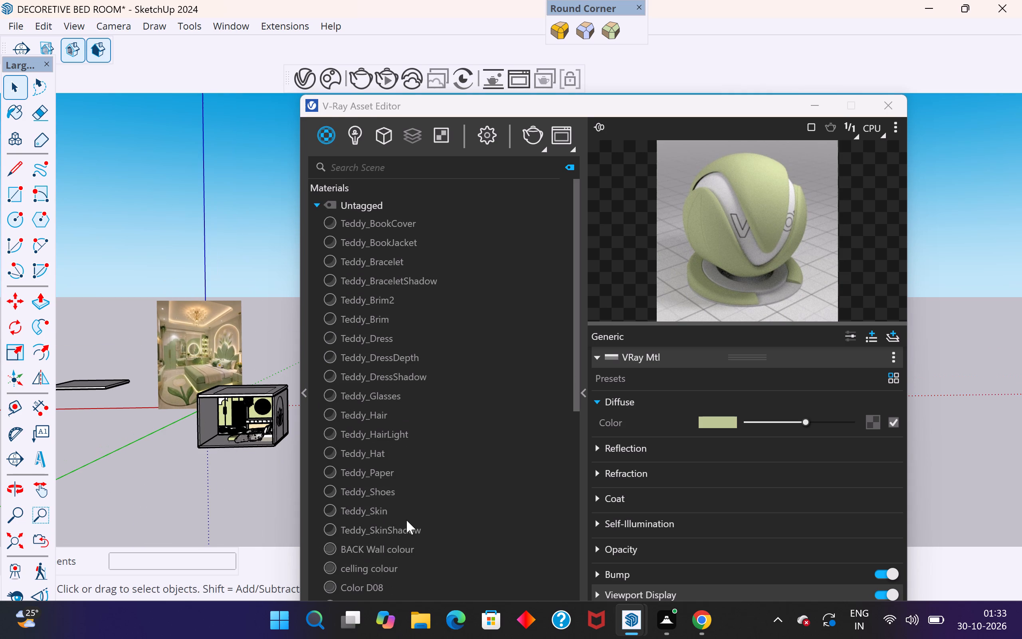
scroll(406, 520, down, 7)
scroll(362, 509, down, 4)
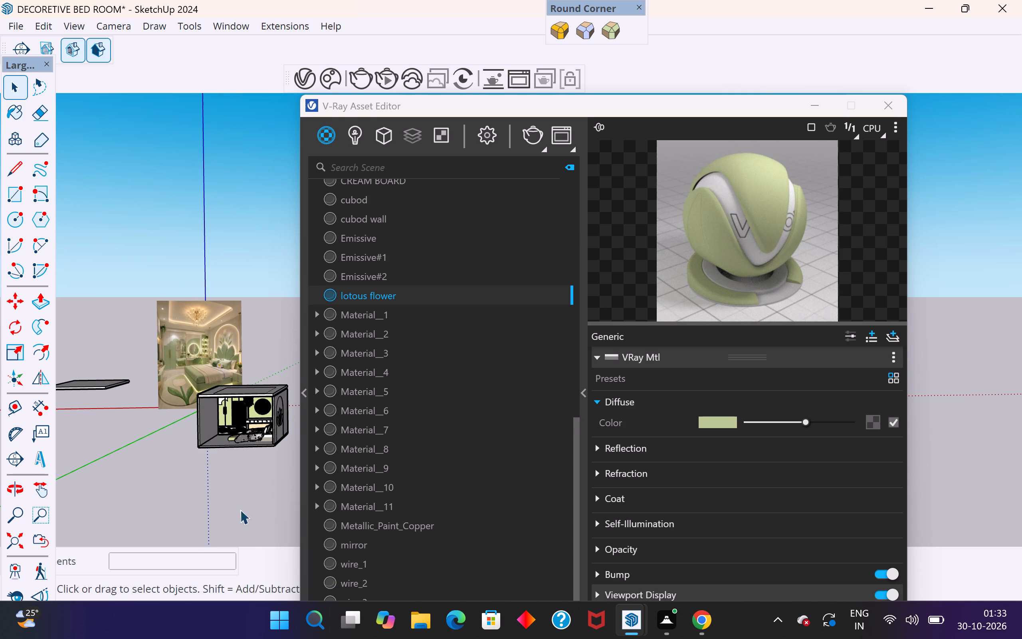
click(216, 506)
scroll(233, 437, up, 7)
middle_drag(221, 411, 239, 376)
scroll(234, 383, up, 7)
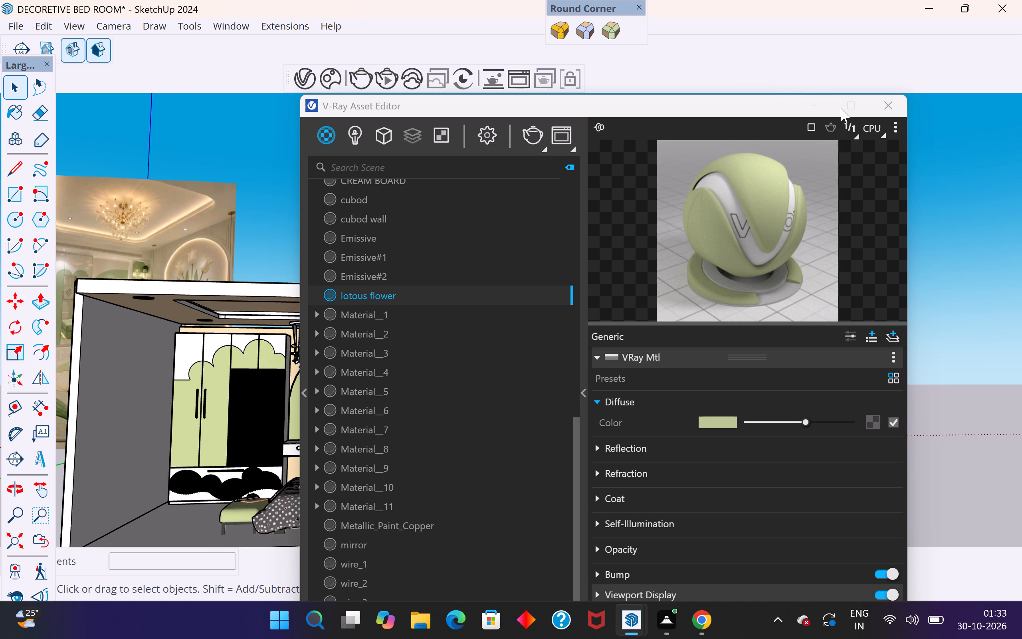
click(879, 105)
Select the headboard wall's inner face and show the tray with the SketchUp materials library.
scroll(662, 265, down, 4)
middle_drag(578, 359, 567, 396)
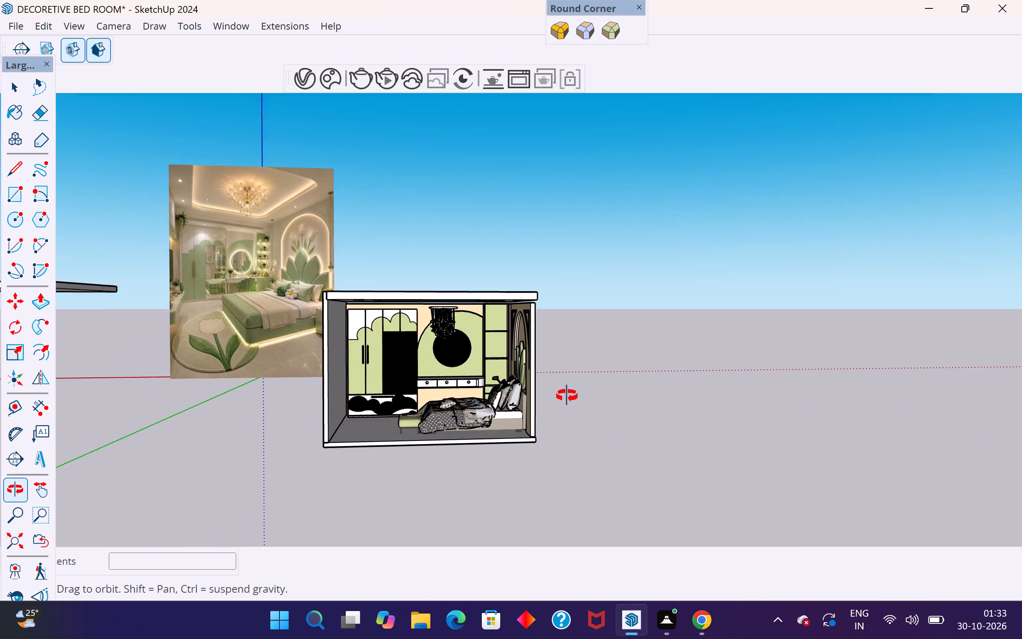
middle_drag(567, 396, 584, 415)
scroll(540, 427, up, 4)
middle_drag(515, 409, 583, 398)
scroll(579, 389, up, 5)
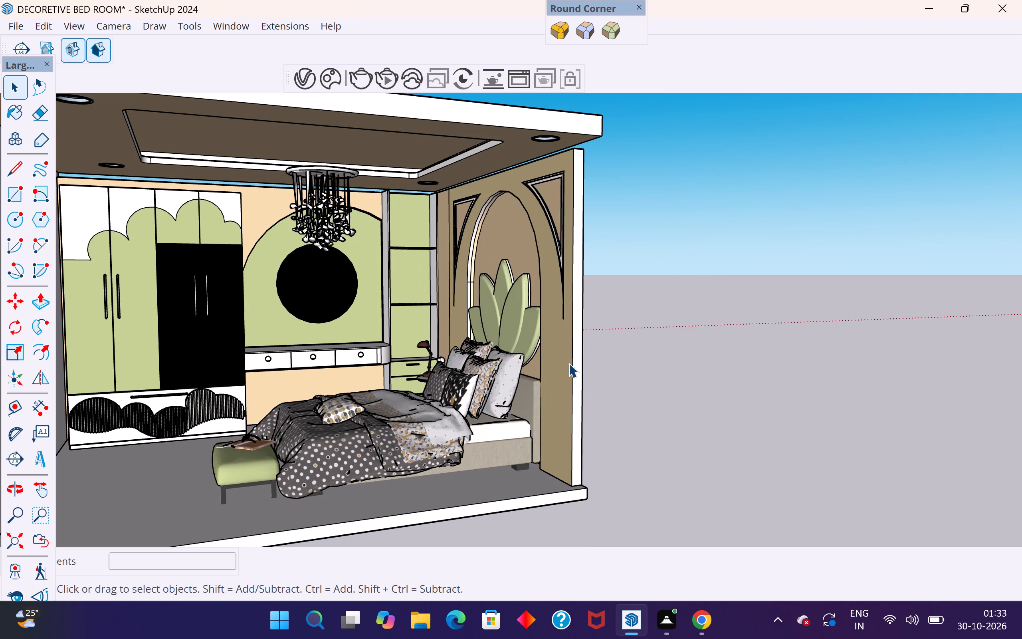
click(558, 351)
click(222, 32)
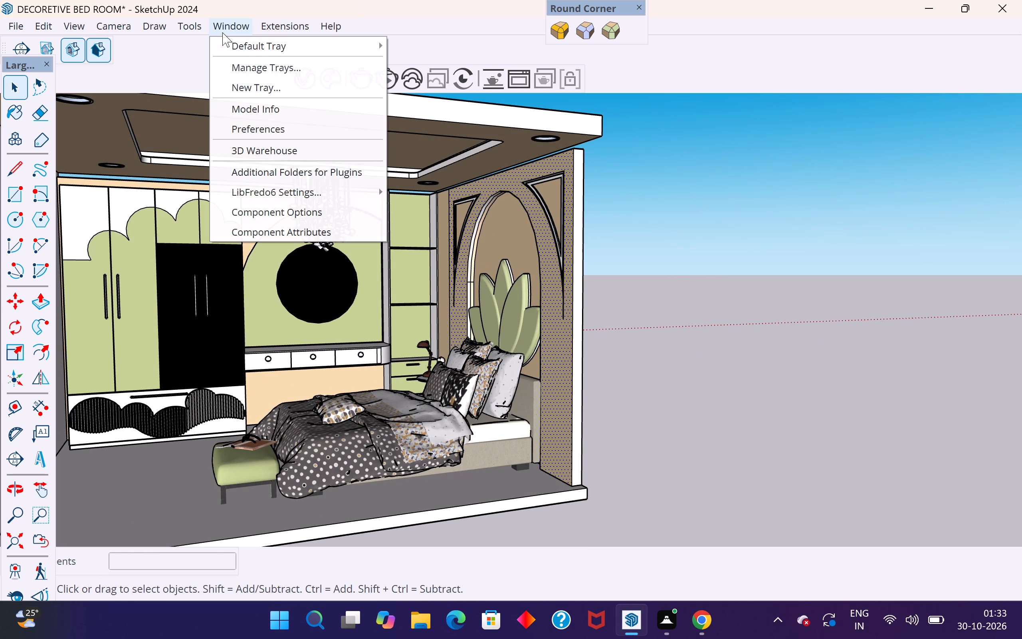
click(273, 47)
click(430, 48)
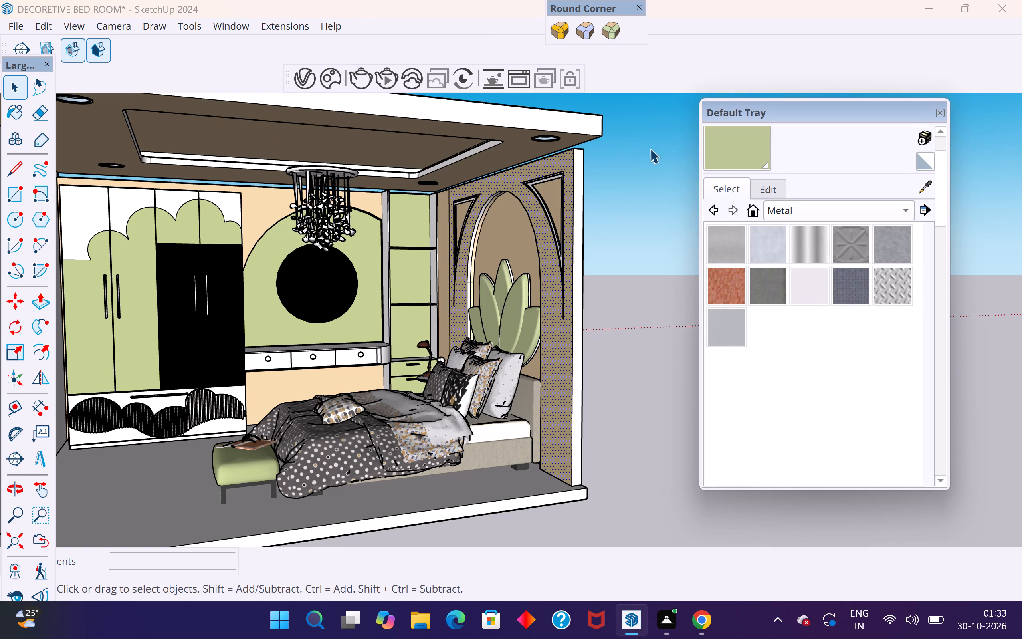
click(761, 189)
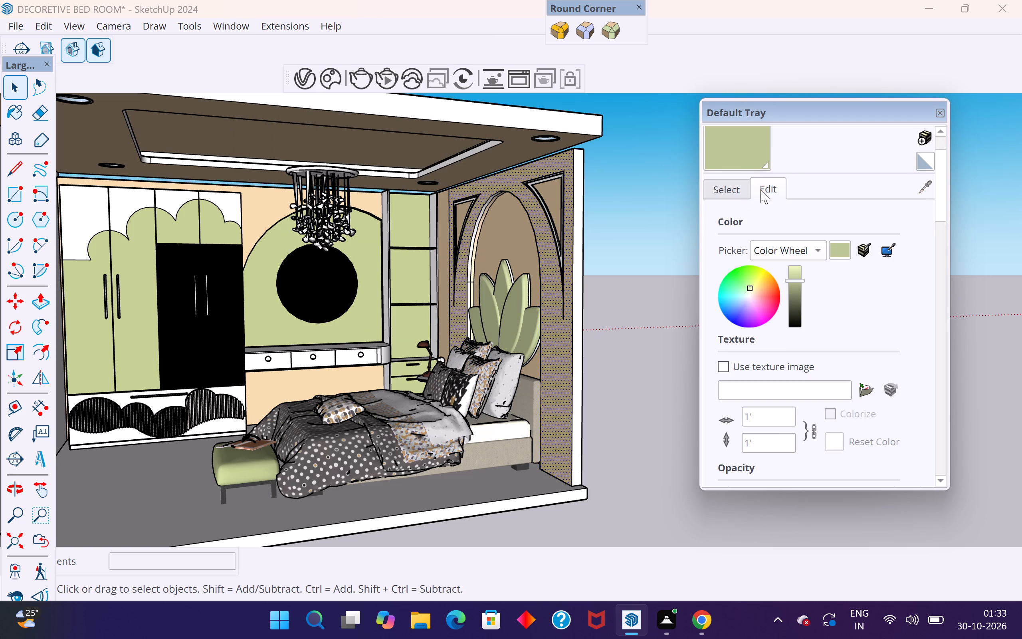
scroll(790, 282, up, 4)
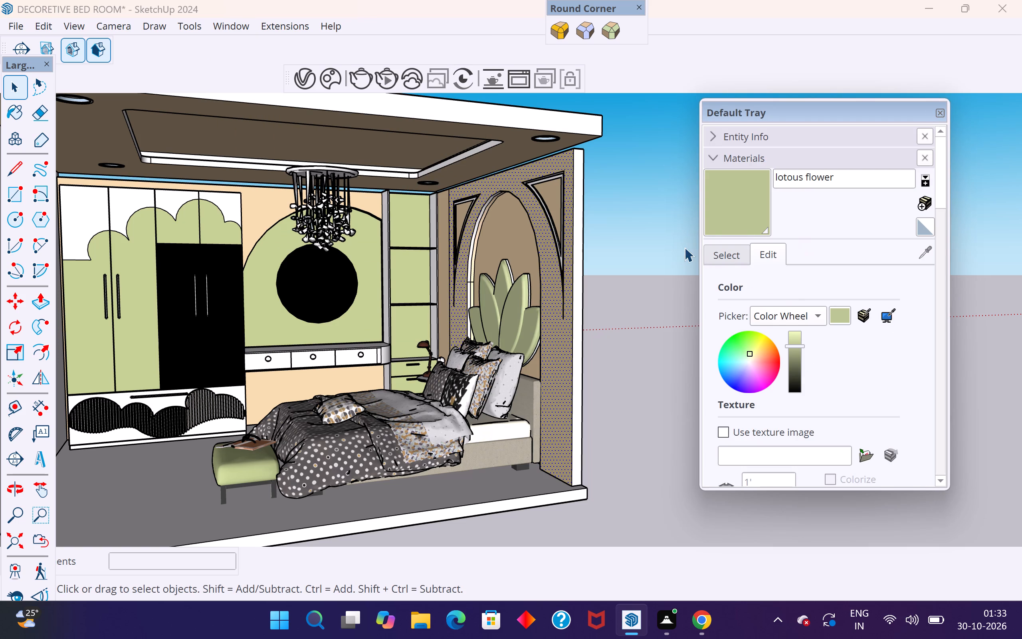
click(738, 256)
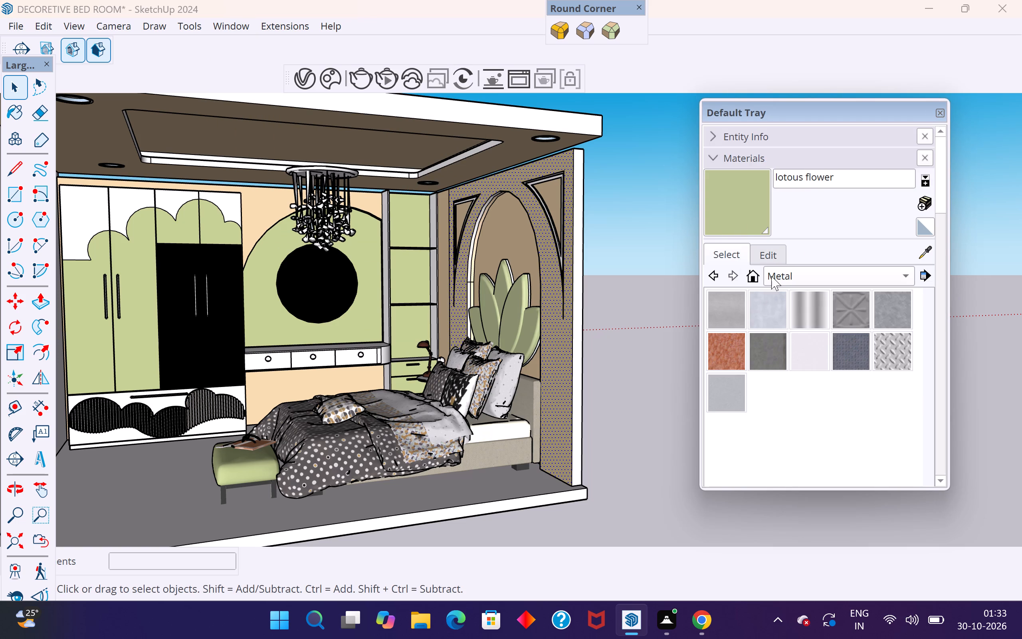
Paint the inner face of the side wall opposite the headboard with the first pale pink of the Colors collection.
click(778, 277)
click(814, 220)
click(724, 308)
scroll(844, 256, down, 3)
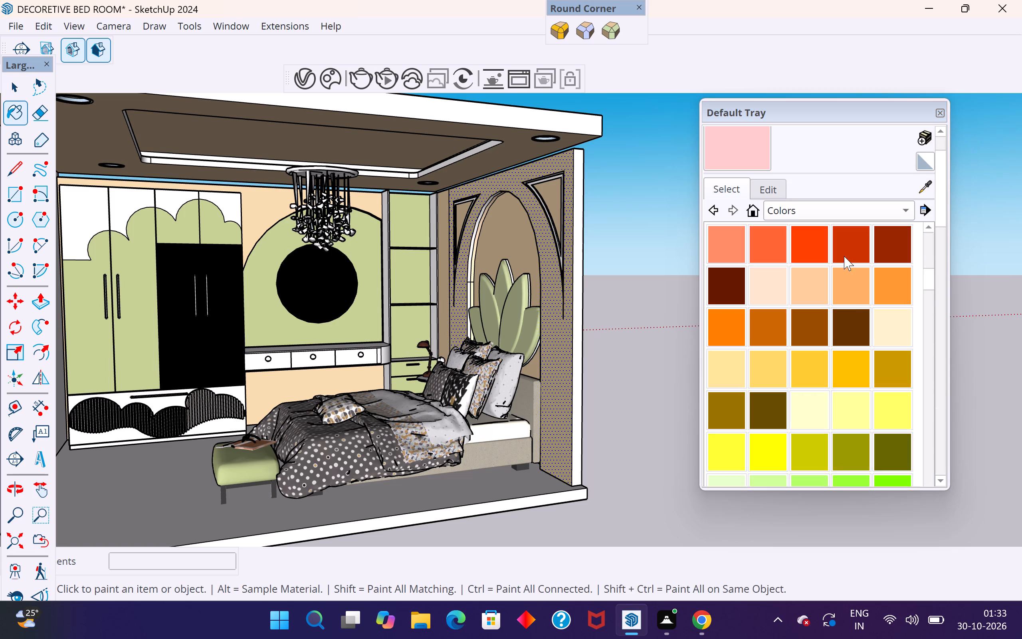
scroll(844, 256, down, 1)
scroll(544, 329, down, 5)
middle_drag(567, 383, 264, 409)
scroll(305, 308, up, 4)
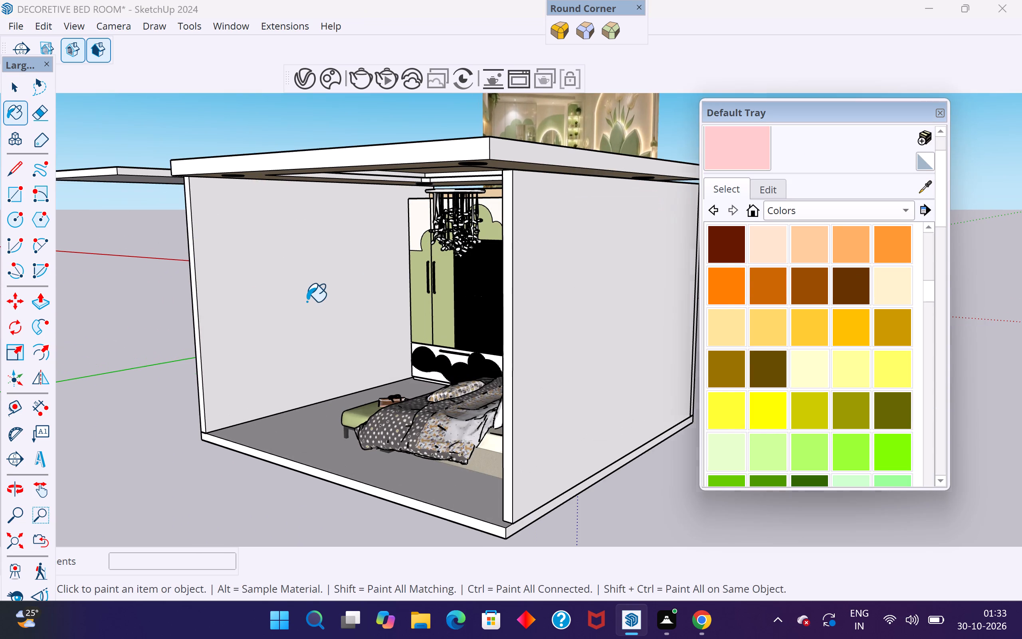
click(307, 302)
Open the side wall's pink material from the In Model collection for editing.
scroll(778, 233, up, 5)
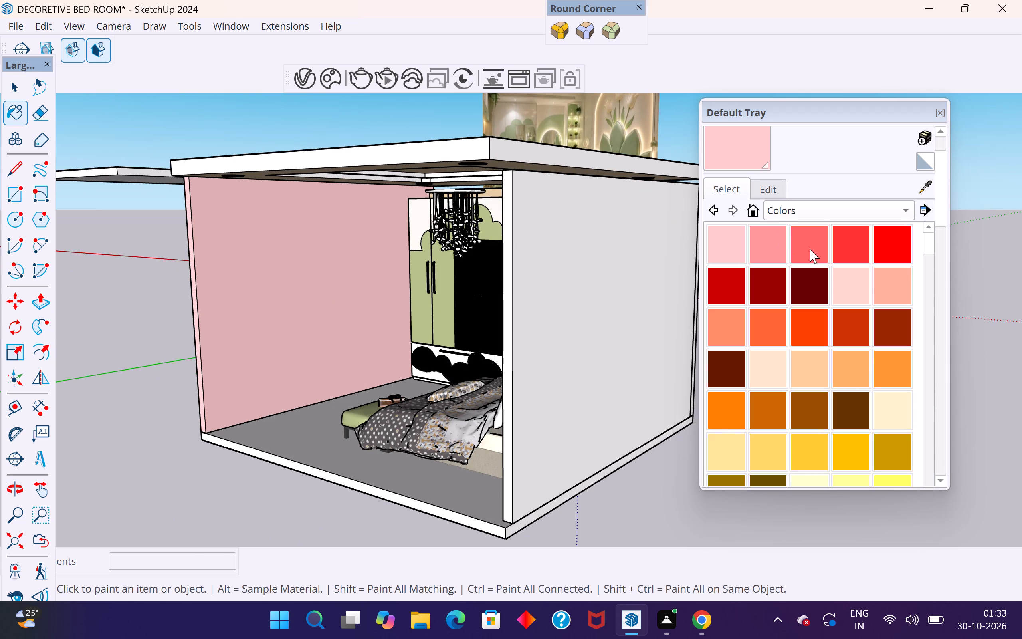
scroll(810, 249, up, 4)
click(759, 214)
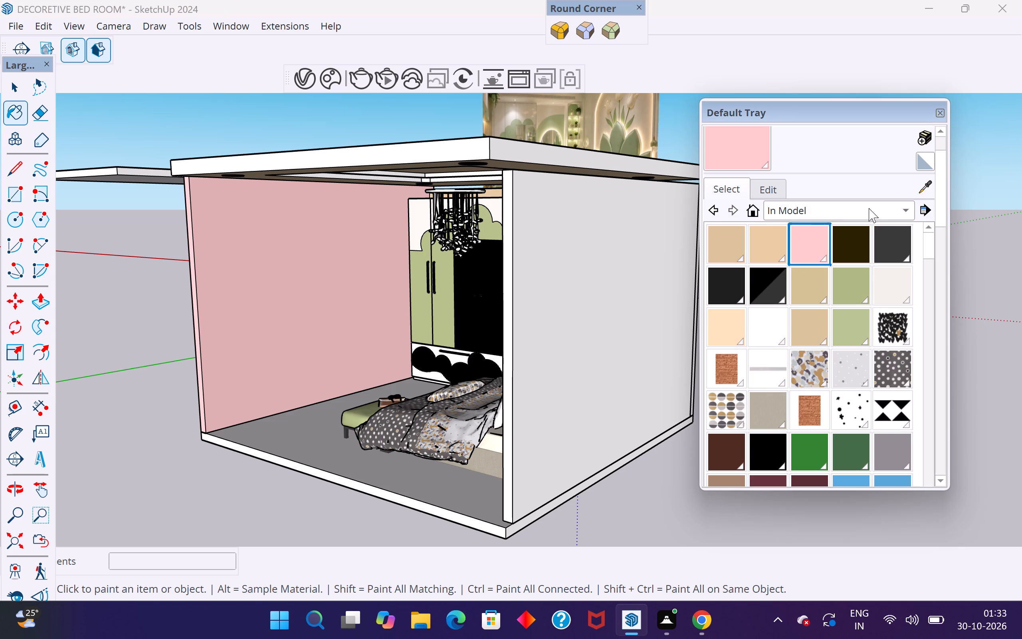
click(764, 188)
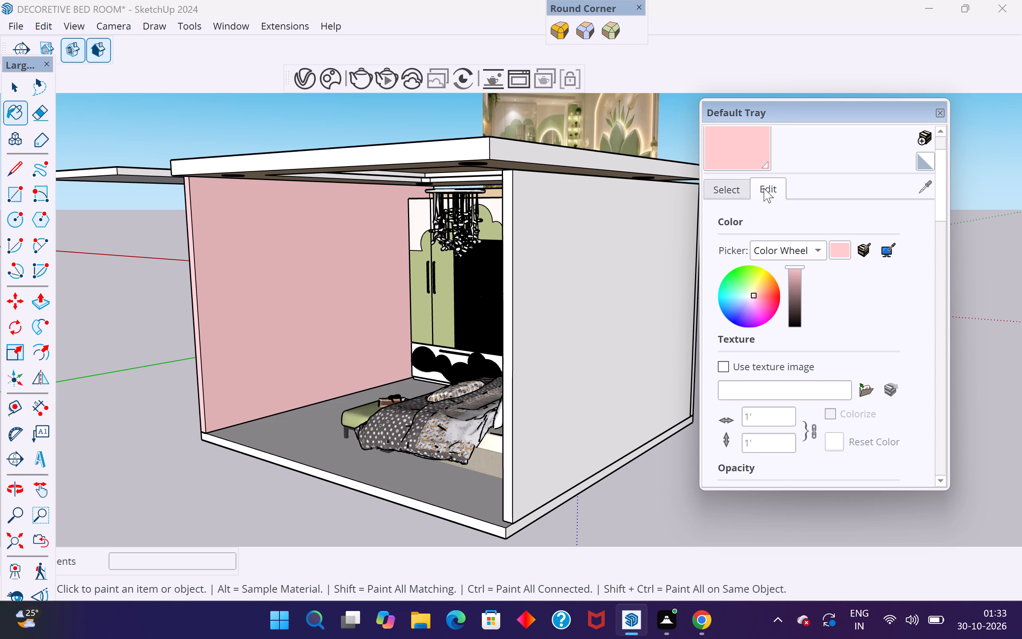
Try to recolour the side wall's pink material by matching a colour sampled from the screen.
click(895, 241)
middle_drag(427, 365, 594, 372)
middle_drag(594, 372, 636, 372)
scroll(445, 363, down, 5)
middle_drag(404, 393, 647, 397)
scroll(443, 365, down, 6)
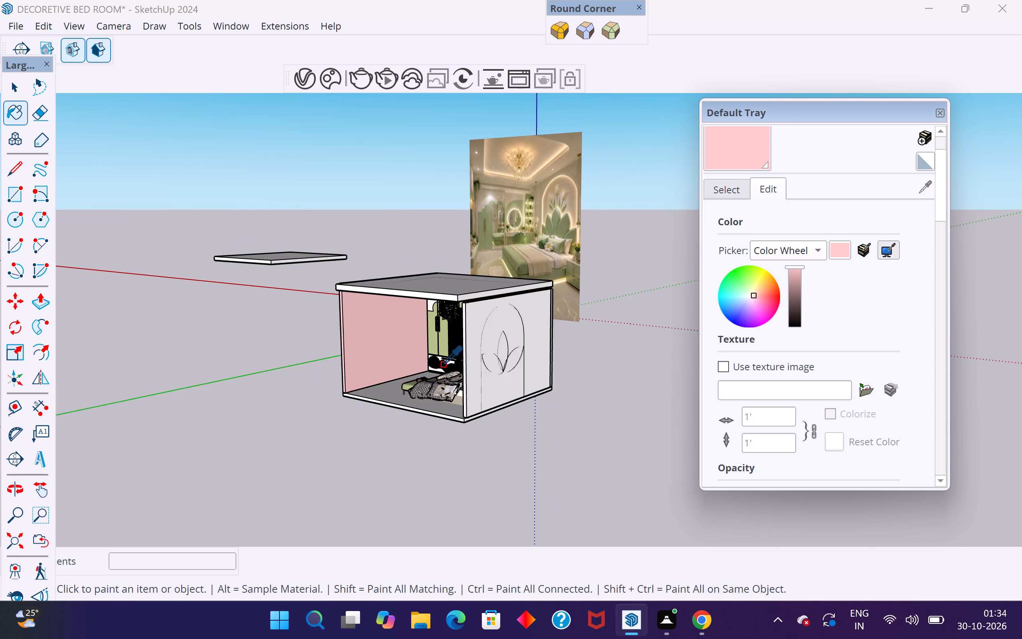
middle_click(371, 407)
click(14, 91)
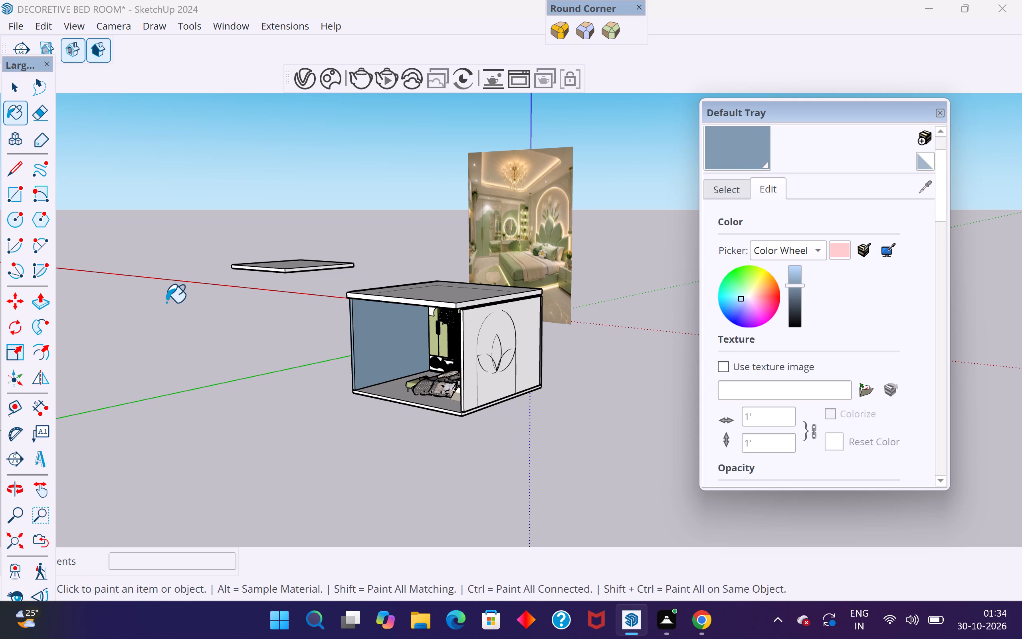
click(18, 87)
Recolour the side wall's material by matching it to the tan on the headboard wall's inner face.
middle_drag(265, 462, 591, 441)
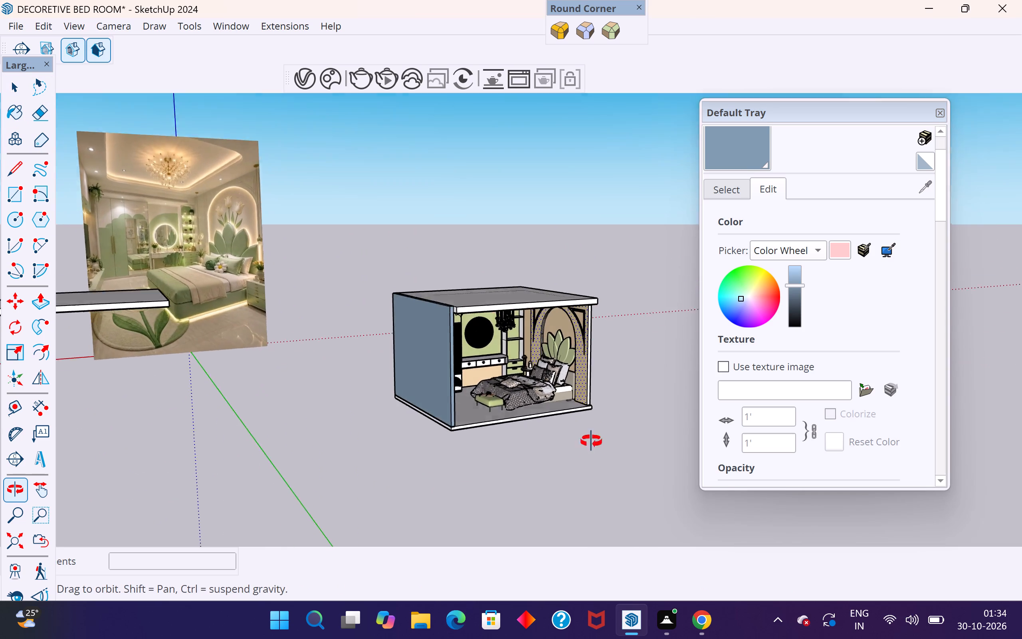
middle_drag(591, 441, 591, 415)
scroll(828, 284, up, 3)
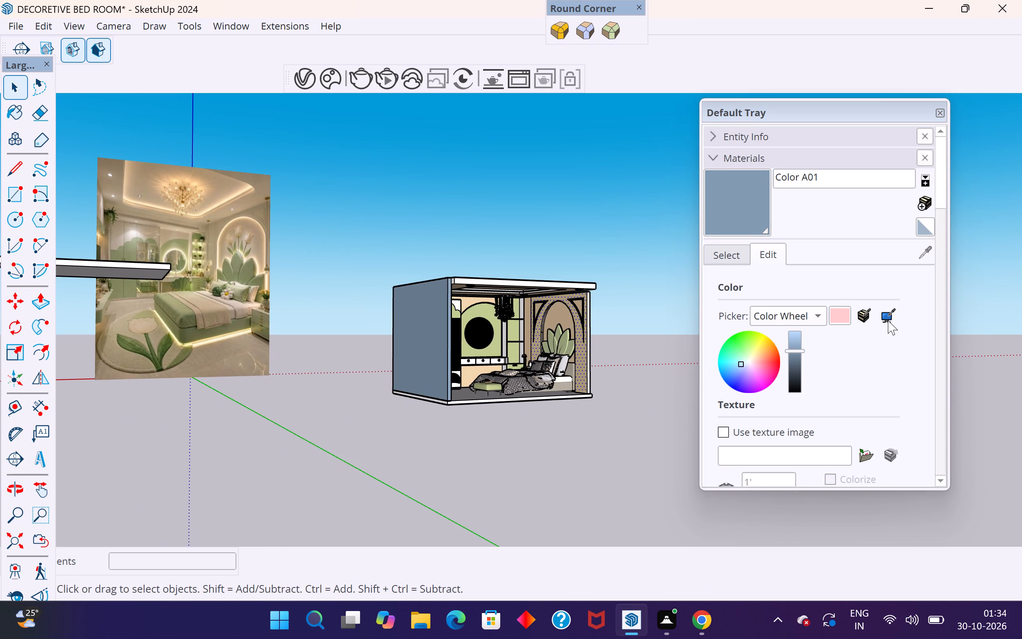
click(891, 310)
scroll(606, 335, up, 6)
click(554, 369)
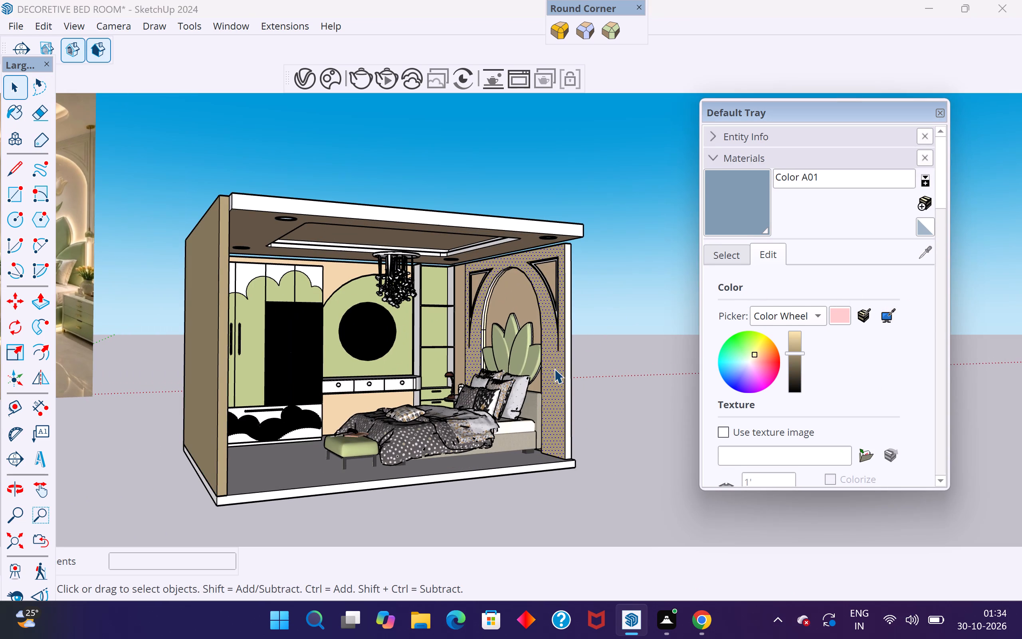
Check the recoloured side wall and ceiling from several angles against the other walls and the reference image.
middle_drag(574, 400, 525, 331)
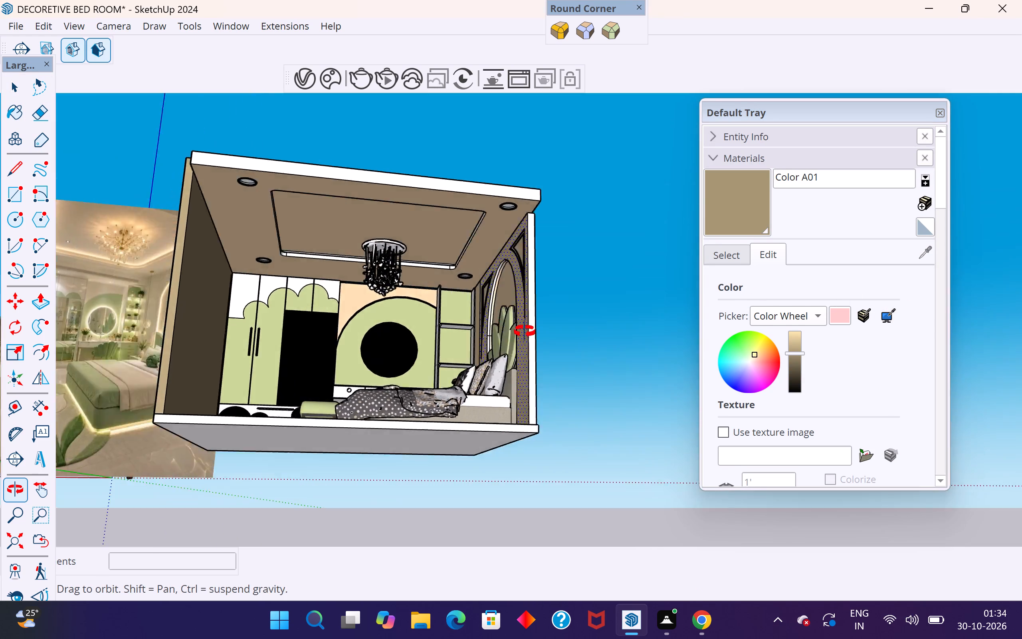
middle_drag(525, 331, 584, 351)
click(19, 87)
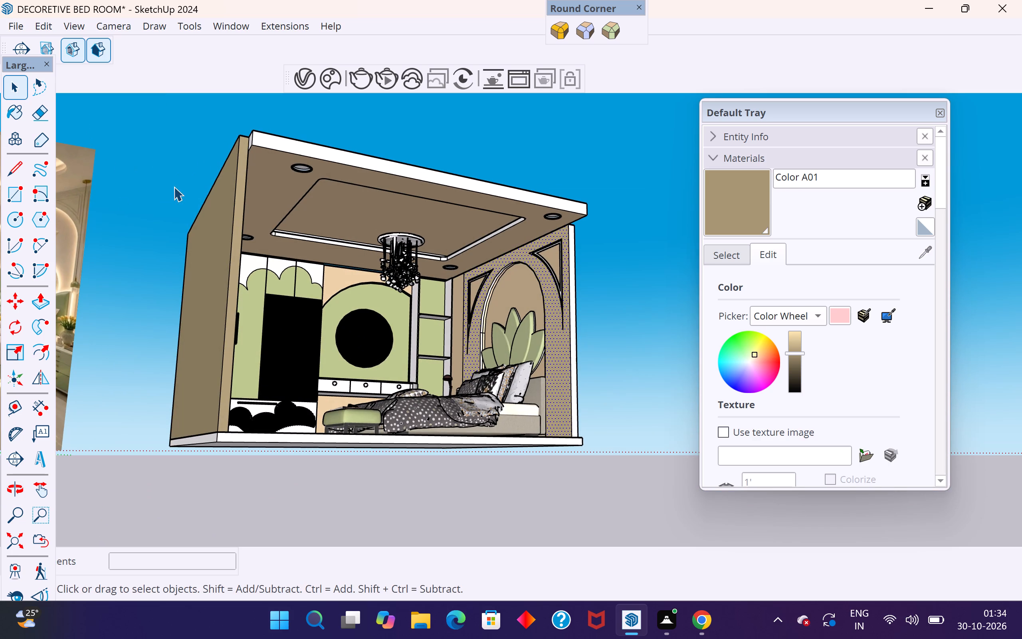
click(174, 187)
scroll(250, 292, up, 4)
middle_drag(318, 322, 221, 375)
scroll(238, 290, down, 5)
middle_drag(254, 356, 219, 387)
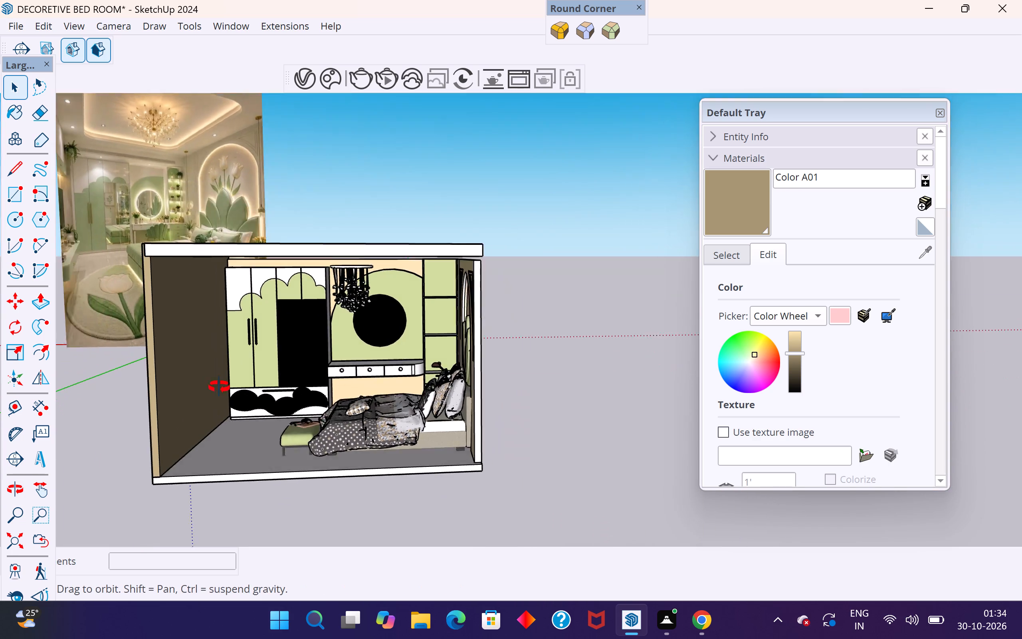
middle_drag(219, 387, 396, 411)
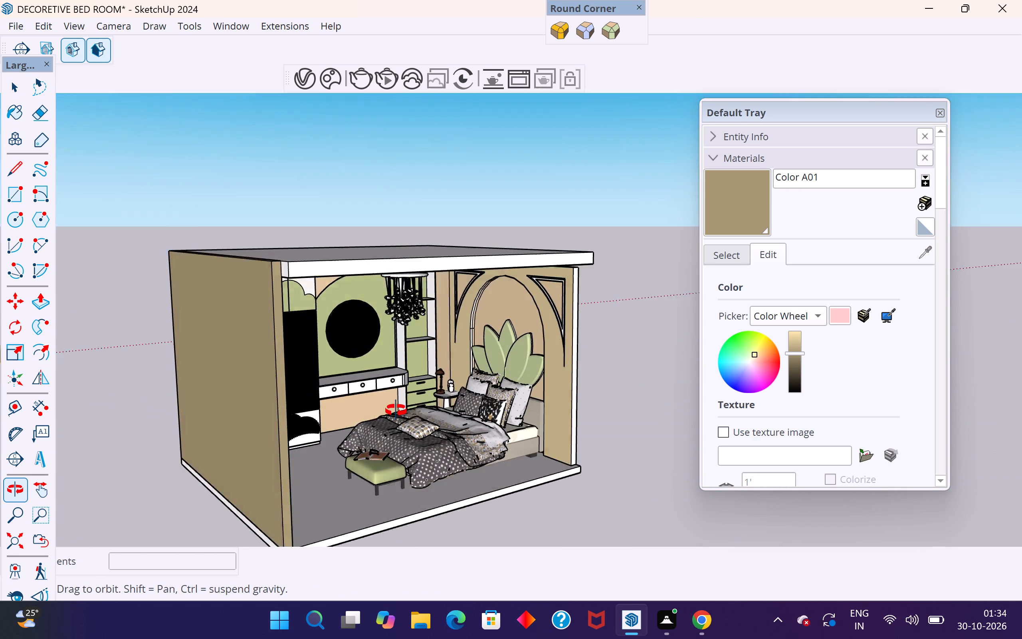
middle_drag(396, 411, 372, 397)
scroll(359, 290, up, 1)
middle_drag(362, 294, 139, 279)
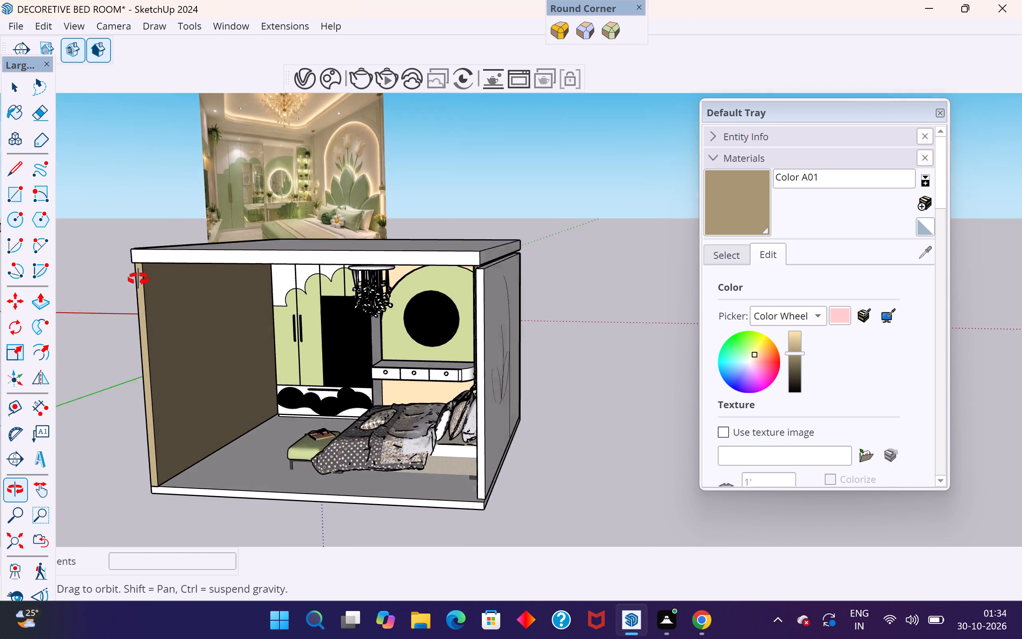
middle_drag(139, 279, 135, 270)
middle_drag(393, 288, 330, 290)
Push/Pull the headboard wall's top face up about 2 1/2" to meet the underside of the ceiling slab.
scroll(480, 243, up, 2)
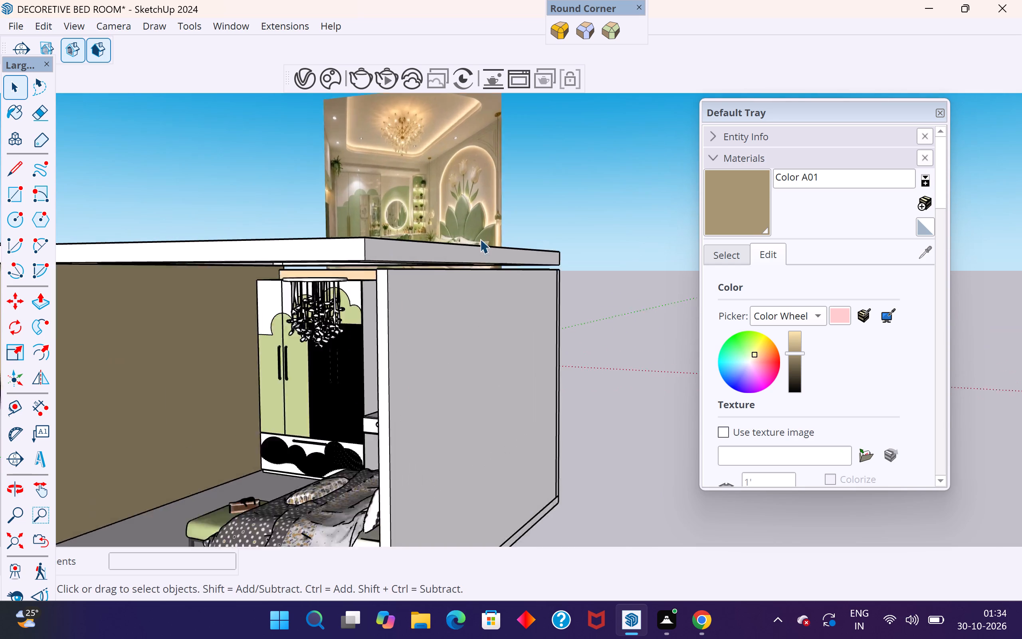
scroll(480, 239, up, 2)
middle_drag(557, 281, 551, 271)
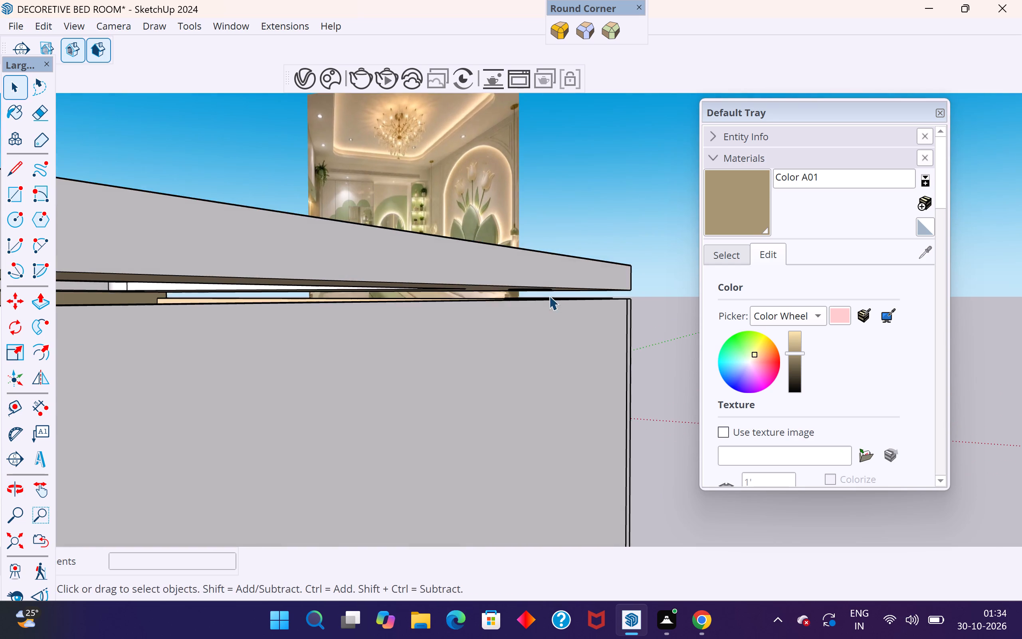
scroll(549, 298, up, 3)
middle_drag(559, 314, 564, 388)
scroll(578, 350, up, 3)
click(580, 350)
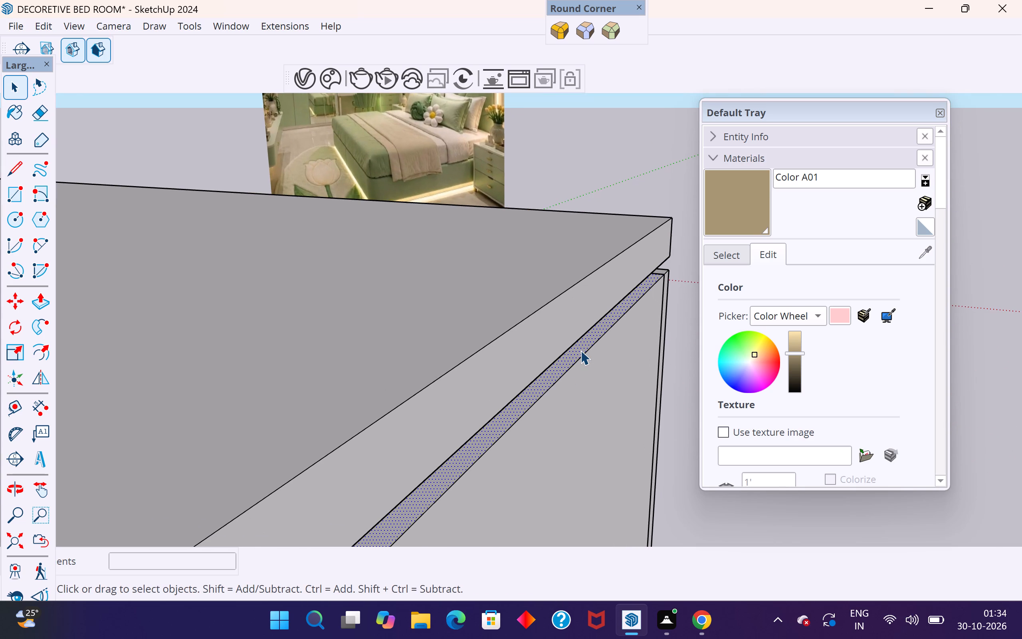
click(580, 350)
scroll(533, 214, down, 5)
scroll(634, 156, down, 5)
scroll(487, 262, up, 3)
click(43, 300)
scroll(568, 188, up, 2)
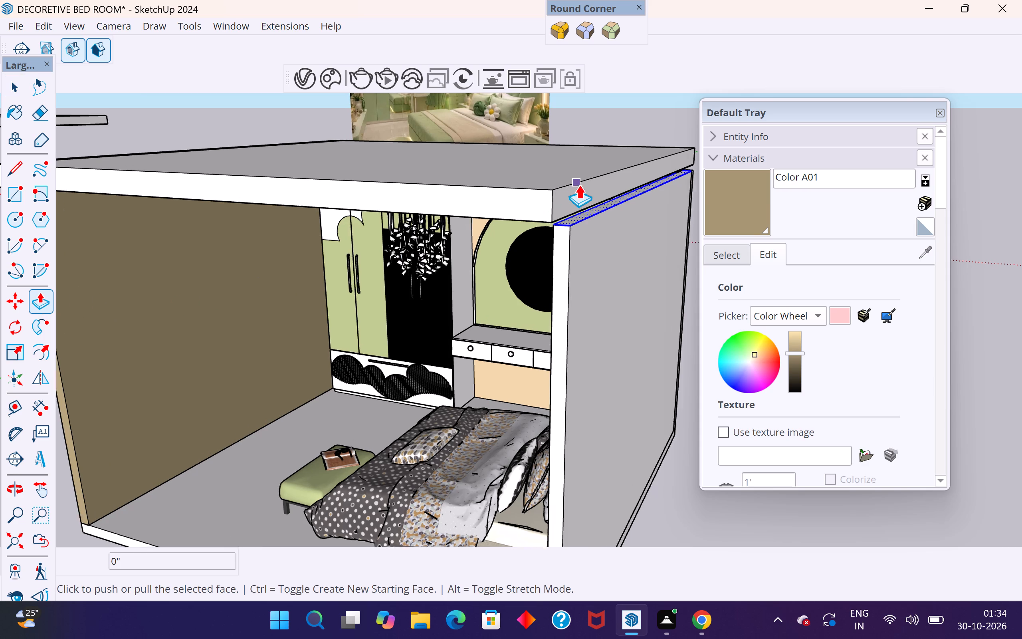
scroll(579, 185, up, 2)
click(573, 230)
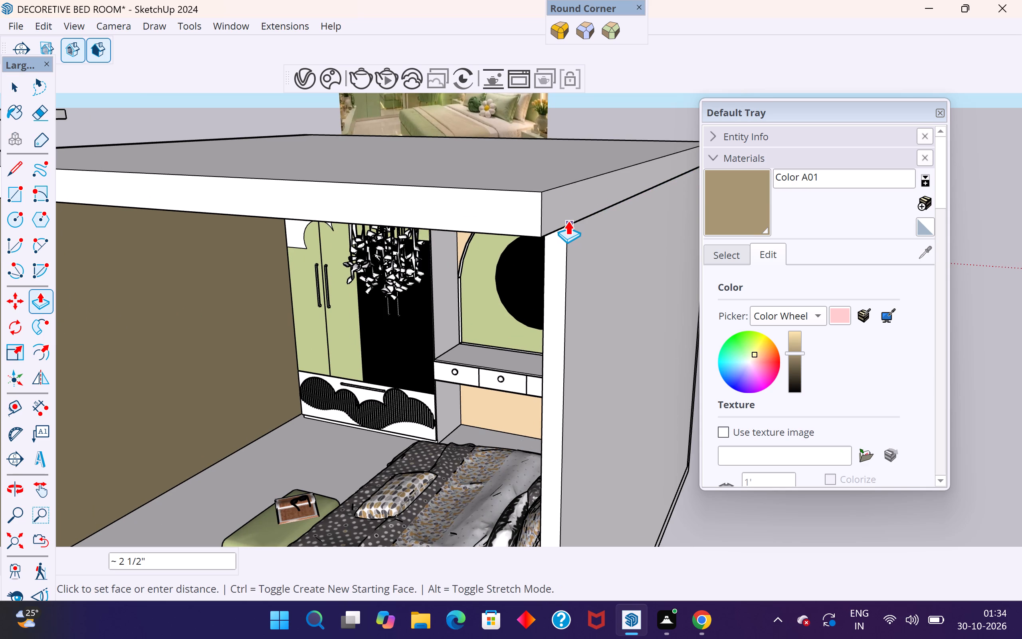
click(568, 220)
click(15, 88)
click(208, 127)
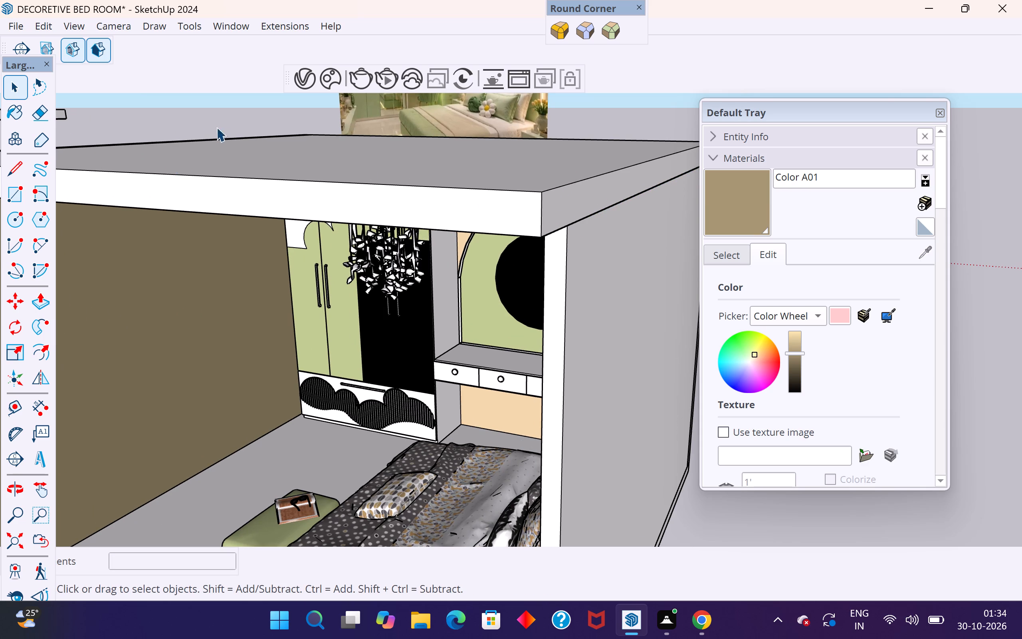
Open the back wall behind the wardrobe and Push/Pull its top face up about 2 1/2" to the ceiling slab's underside.
scroll(251, 165, down, 3)
middle_drag(592, 177, 69, 214)
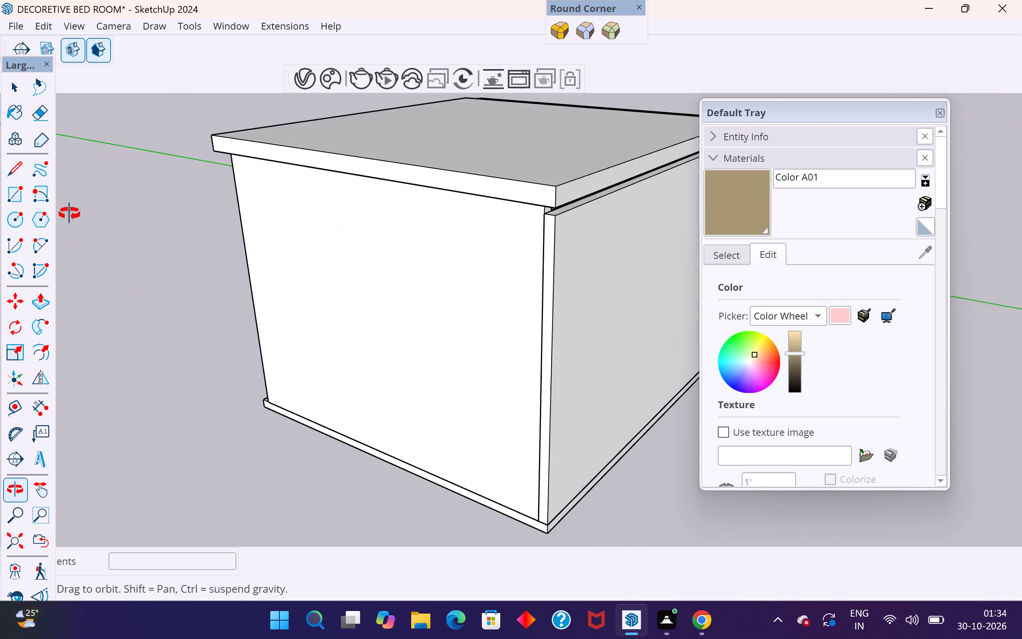
middle_drag(69, 214, 63, 212)
scroll(431, 218, up, 4)
scroll(213, 256, down, 5)
scroll(595, 175, up, 5)
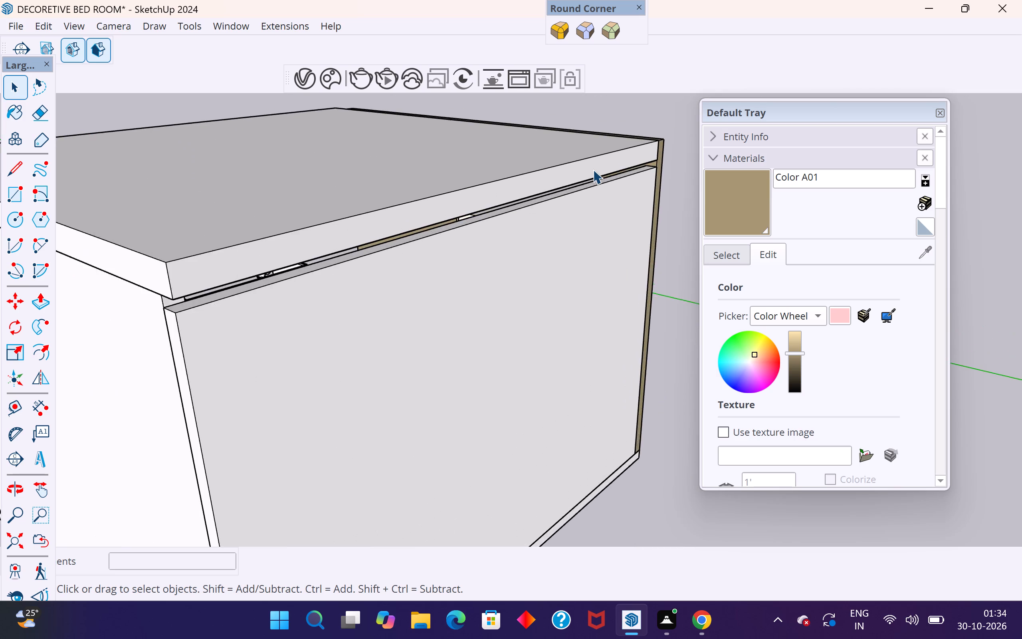
scroll(593, 169, up, 1)
middle_drag(487, 238, 541, 217)
scroll(236, 288, up, 3)
middle_drag(176, 306, 280, 274)
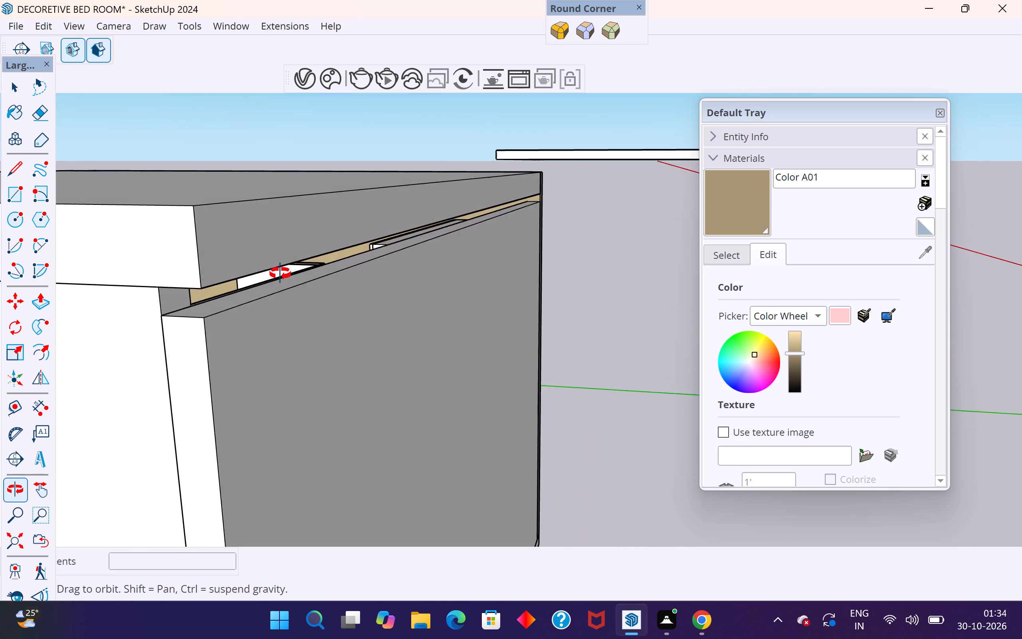
middle_drag(280, 274, 316, 257)
click(267, 288)
middle_drag(282, 294, 282, 319)
click(280, 302)
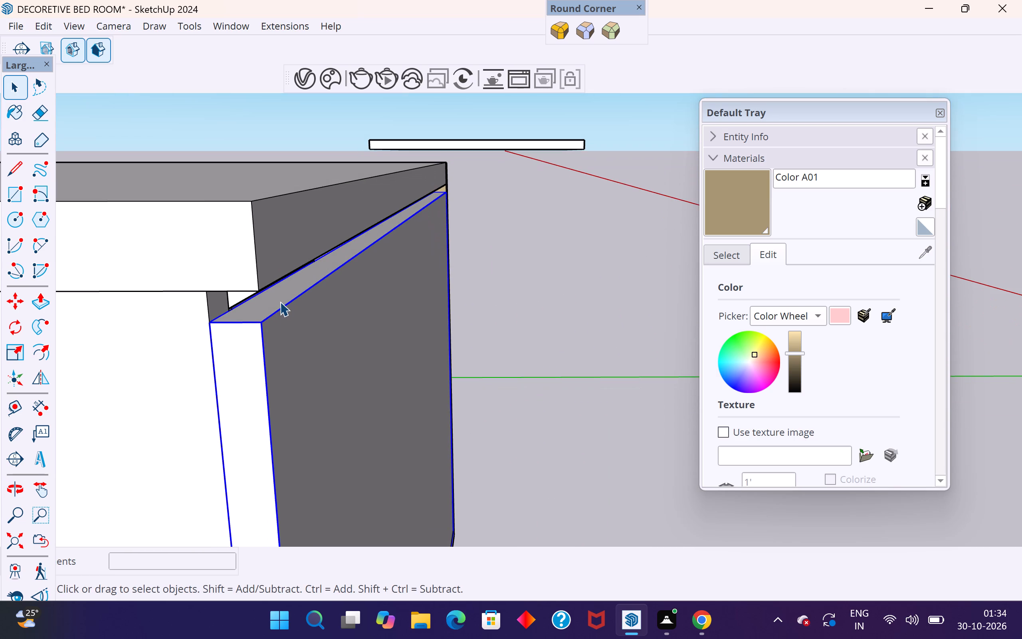
double_click(285, 292)
click(289, 289)
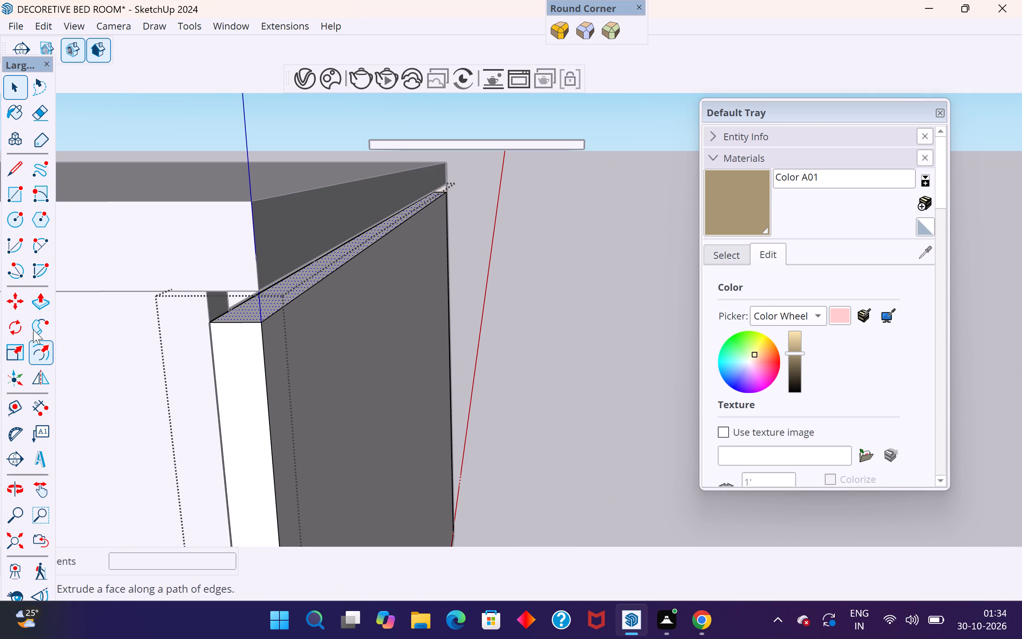
click(42, 306)
click(250, 312)
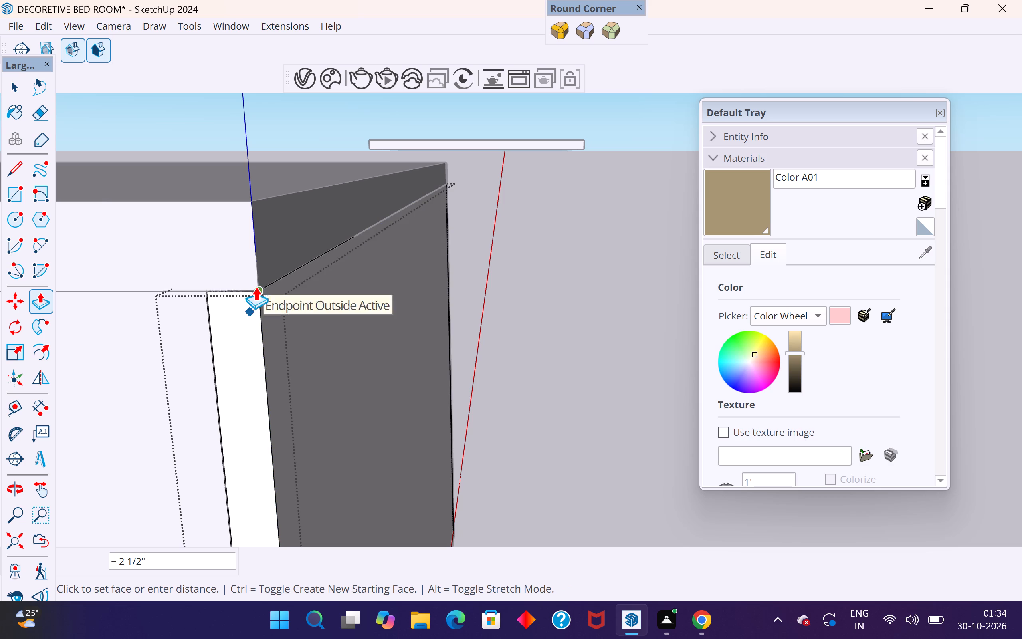
click(255, 286)
scroll(248, 329, down, 5)
middle_drag(518, 264, 97, 391)
scroll(206, 323, down, 3)
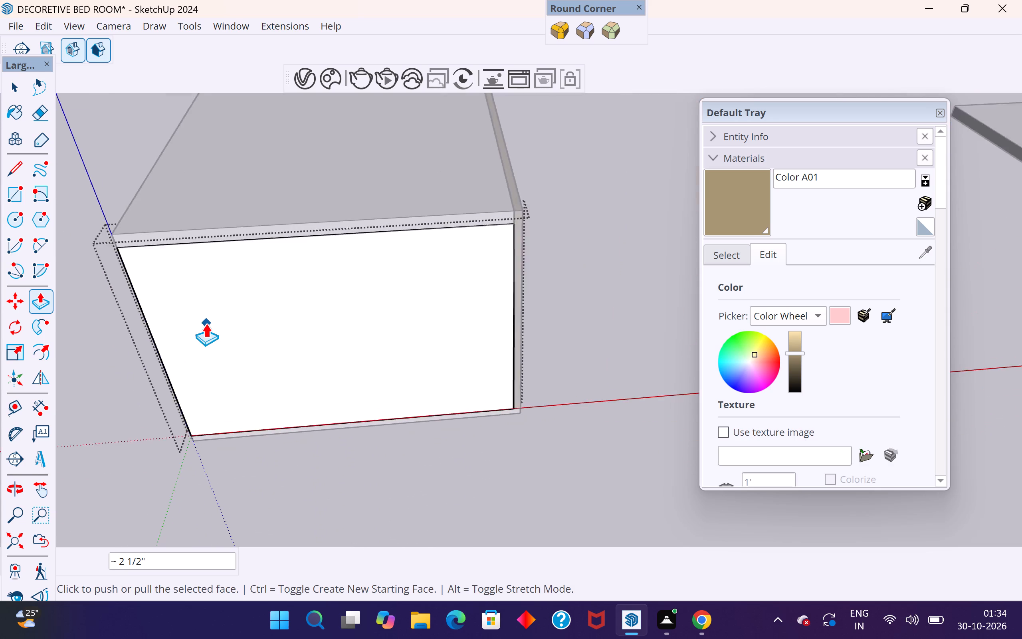
scroll(206, 323, down, 9)
middle_drag(489, 289, 40, 233)
scroll(170, 331, down, 5)
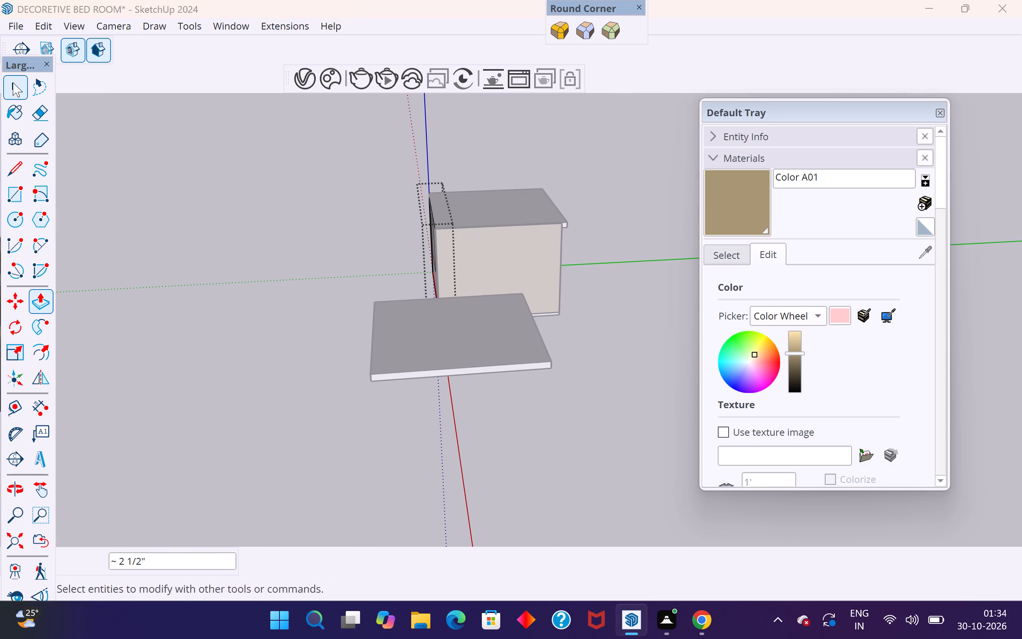
click(13, 82)
click(158, 215)
Open the ceiling slab and Push/Pull its overhanging front edge face inward about 1' 3/16" to the headboard wall's front edge.
scroll(149, 422, down, 5)
middle_drag(446, 341, 132, 257)
scroll(519, 236, up, 3)
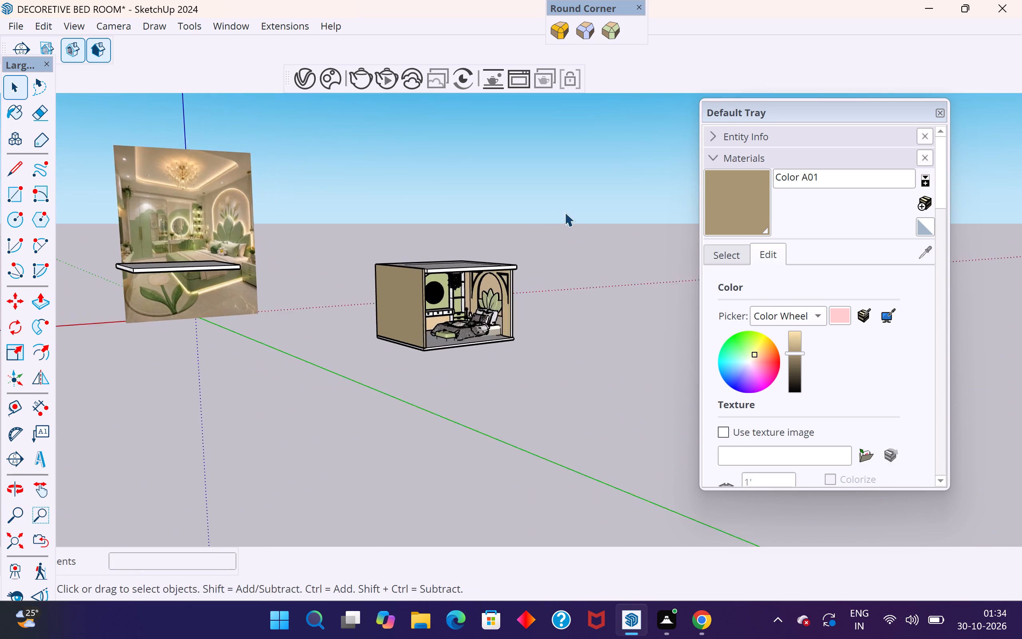
scroll(564, 212, up, 3)
middle_drag(470, 308, 337, 311)
scroll(517, 258, up, 6)
middle_drag(454, 319, 191, 359)
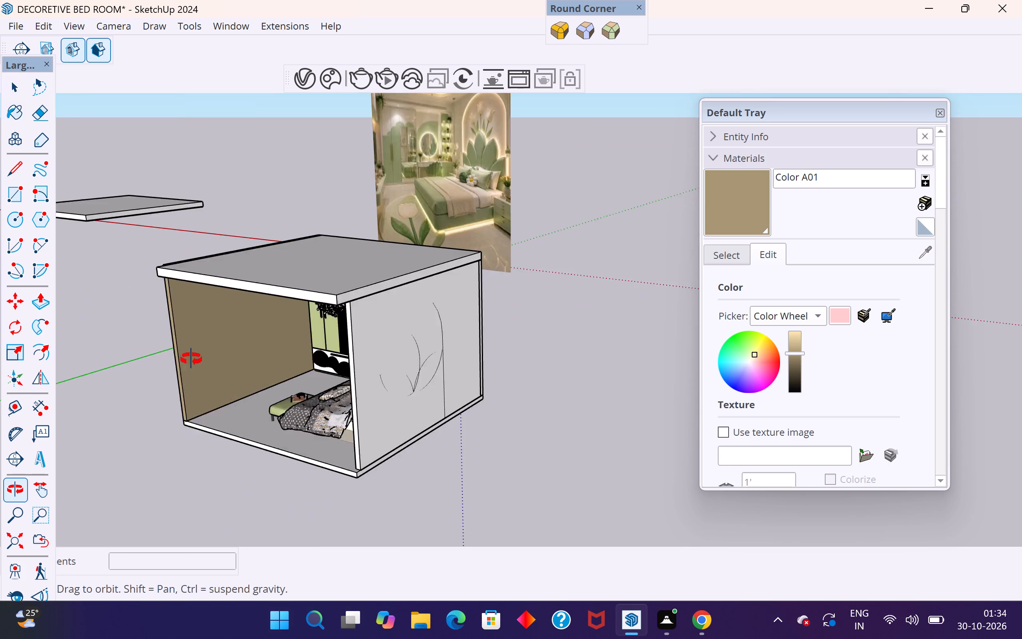
middle_drag(191, 359, 181, 353)
scroll(284, 300, up, 5)
click(341, 285)
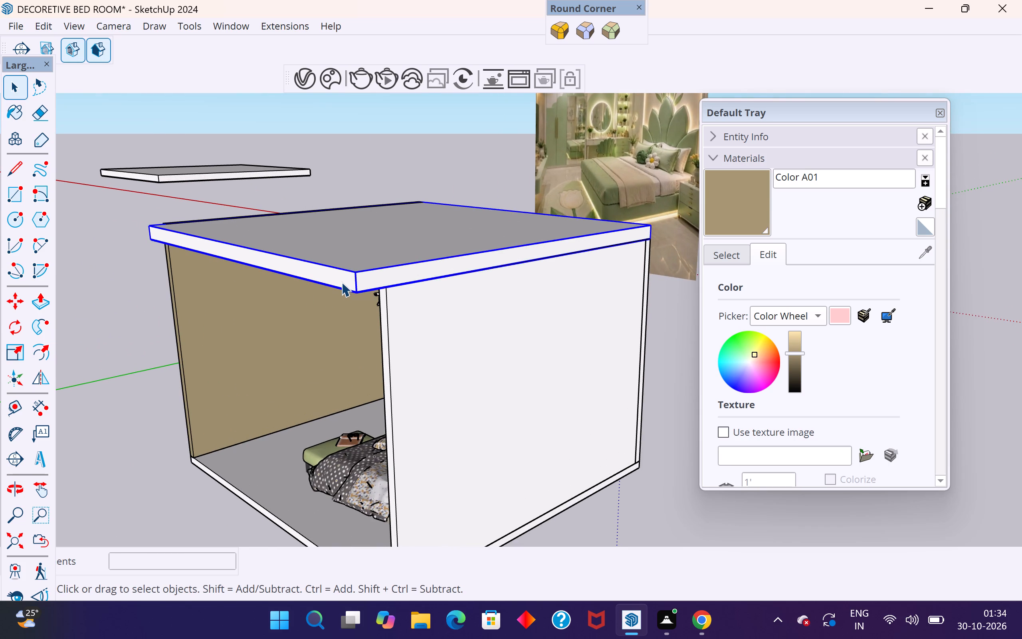
double_click(341, 280)
click(343, 278)
click(331, 283)
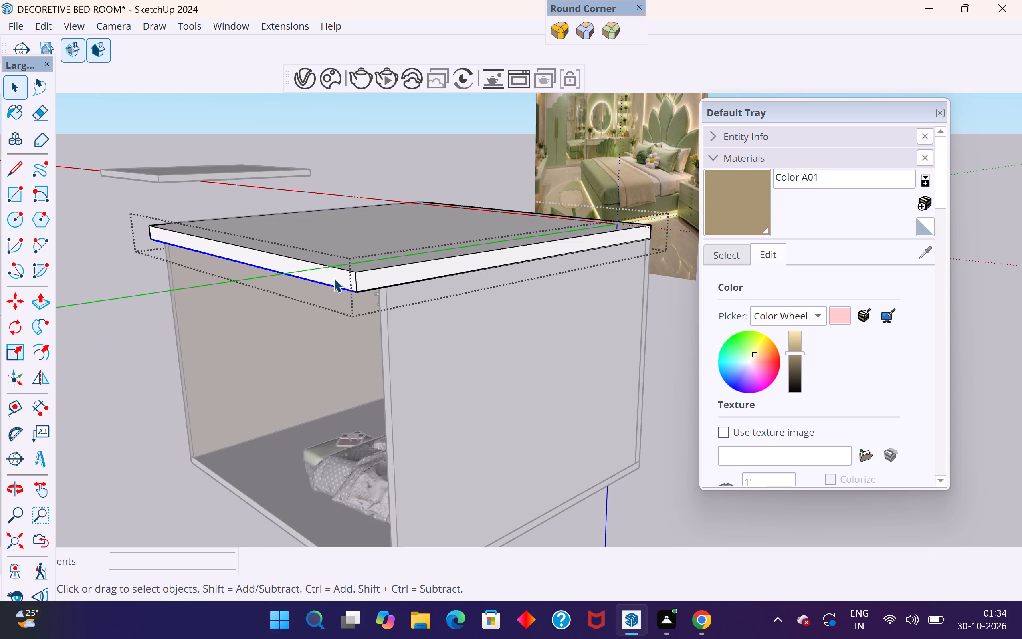
click(334, 278)
click(44, 303)
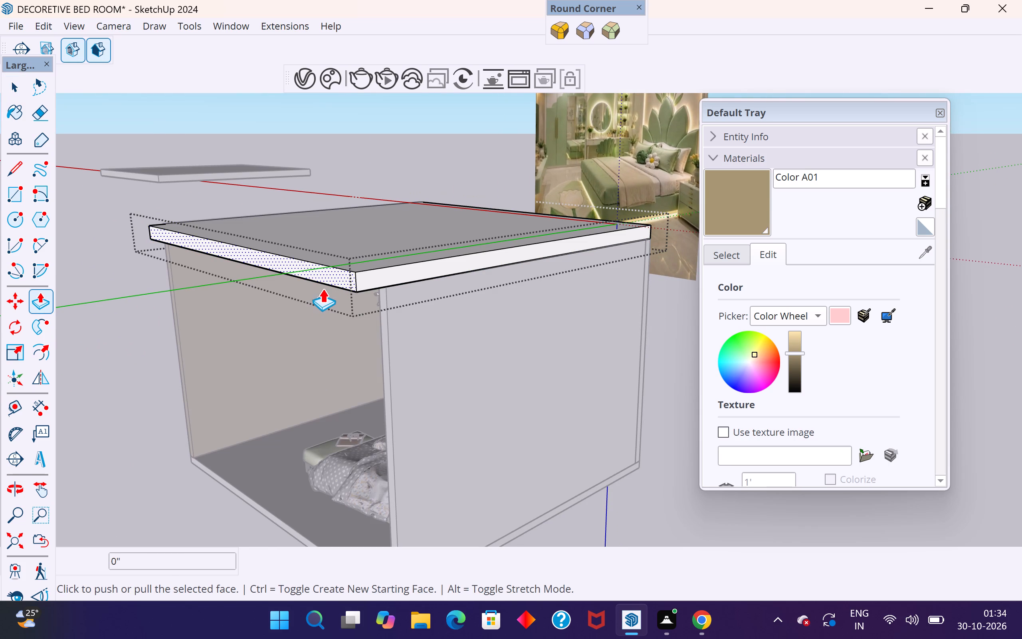
click(337, 282)
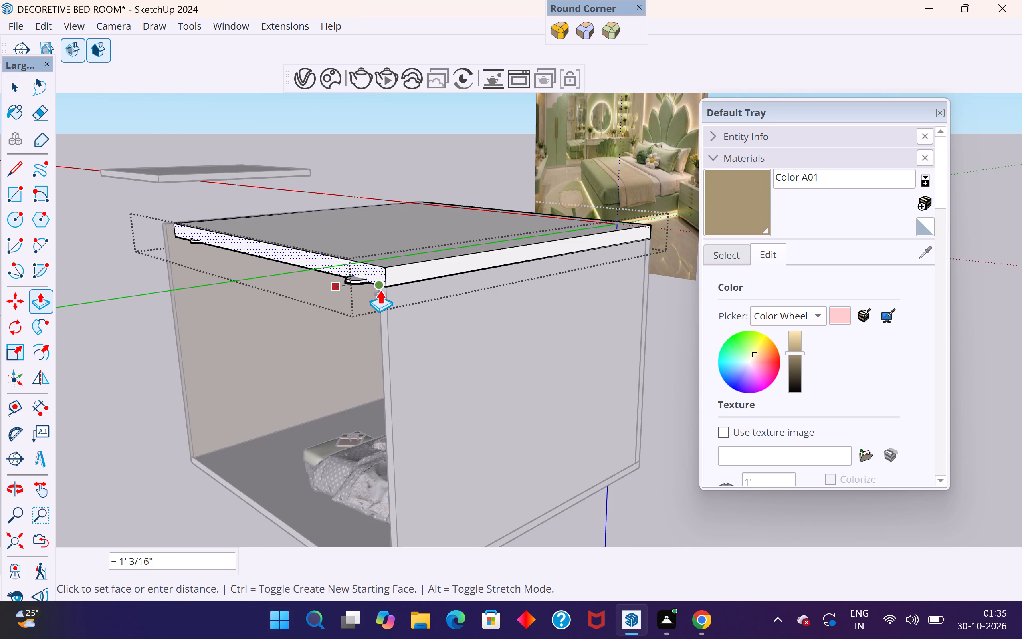
click(380, 290)
click(14, 84)
click(129, 269)
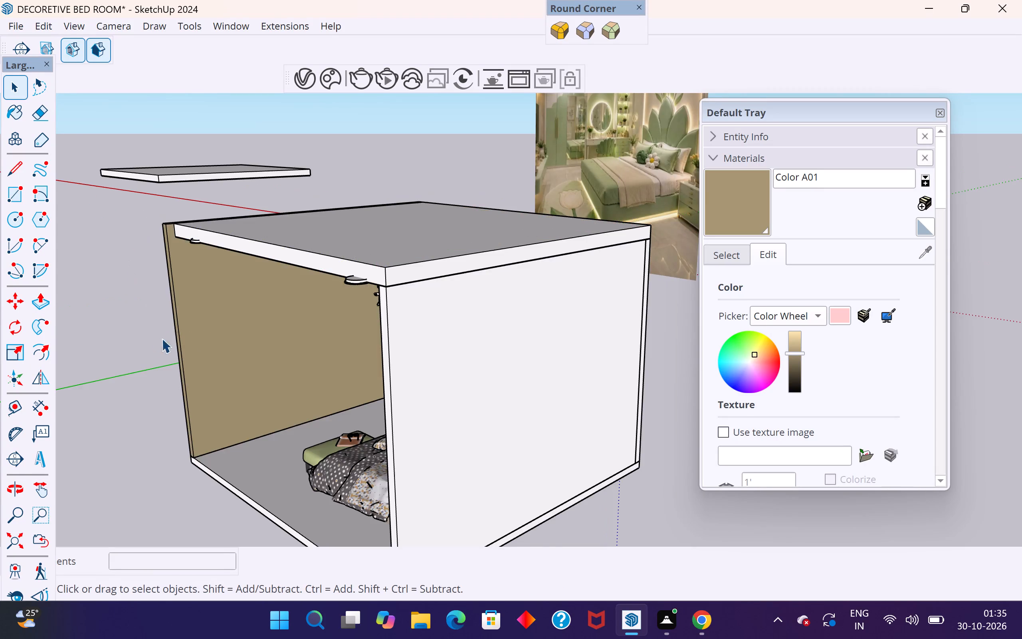
Open the ceiling slab and Push/Pull its front edge face outward 8 7/8" beyond the headboard wall's front edge.
middle_drag(166, 339, 421, 363)
middle_drag(254, 318, 293, 138)
scroll(268, 270, up, 1)
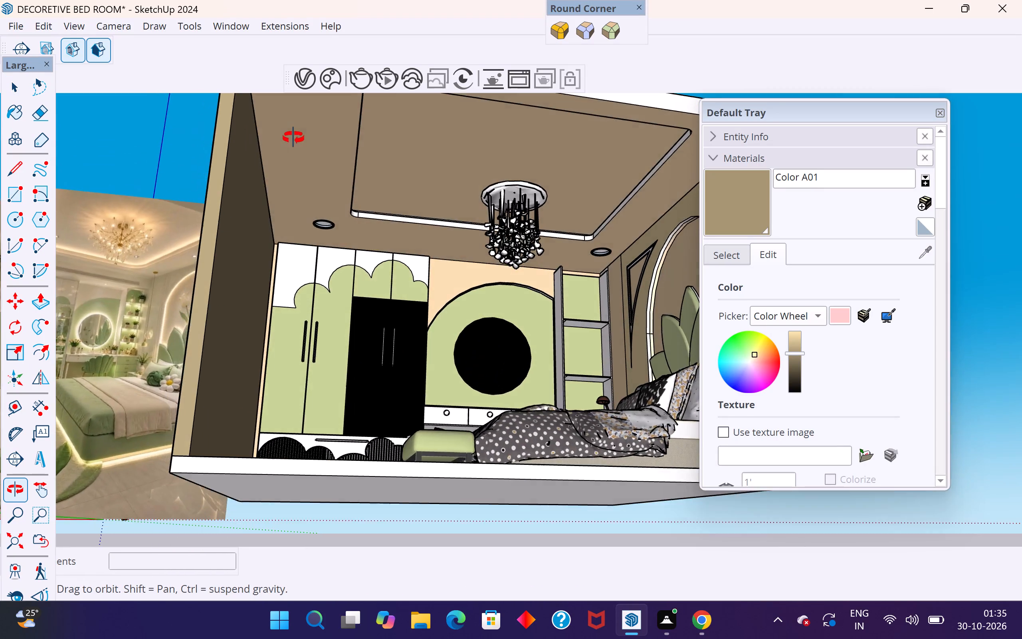
middle_drag(293, 138, 291, 224)
scroll(287, 213, down, 3)
middle_drag(282, 227, 104, 325)
middle_drag(482, 316, 323, 363)
scroll(335, 315, up, 3)
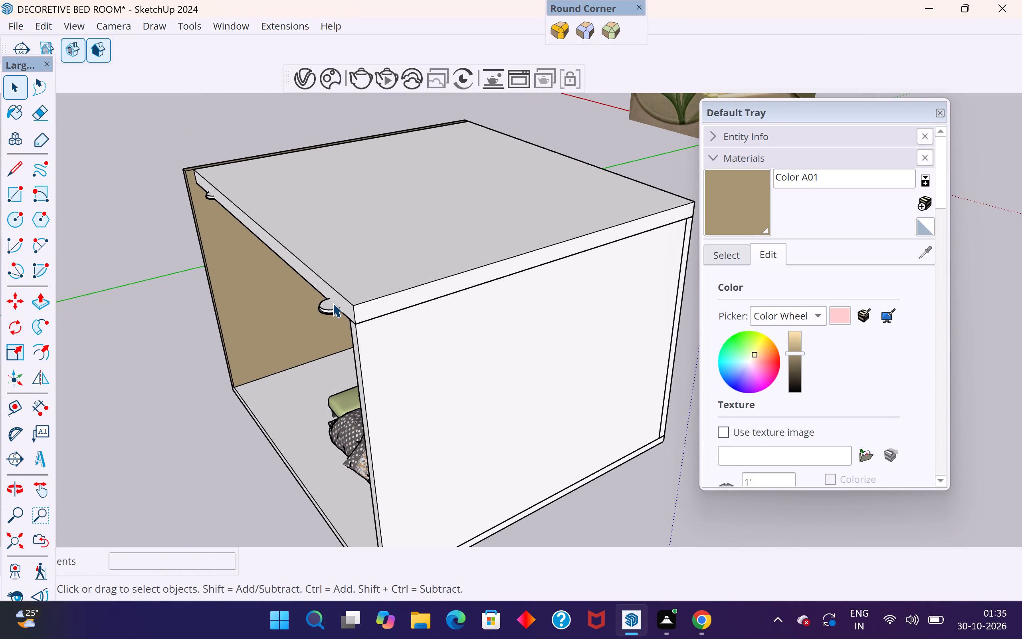
click(336, 299)
double_click(341, 300)
click(345, 305)
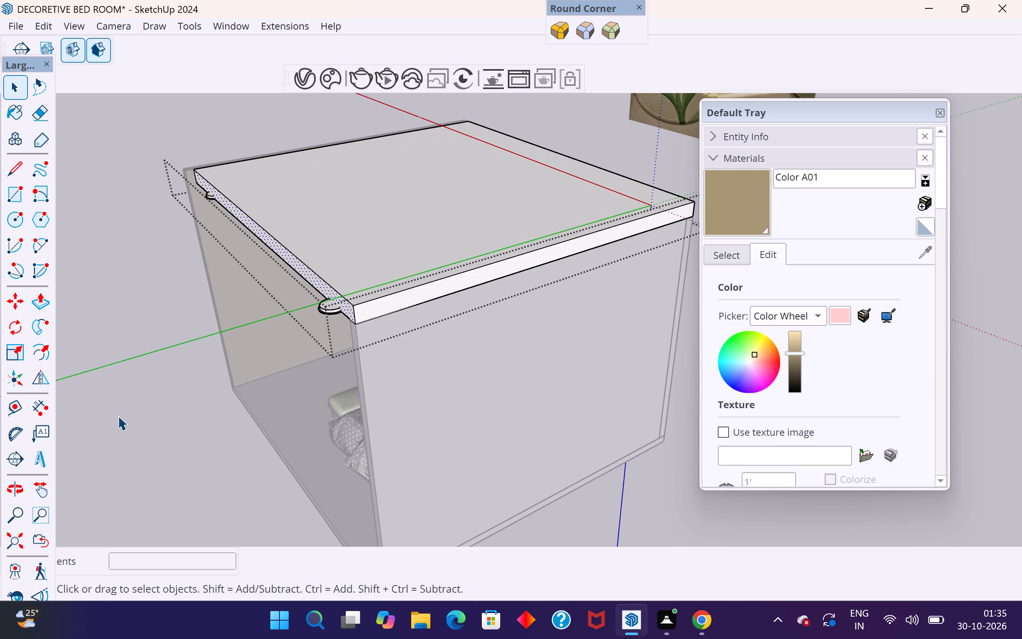
click(36, 301)
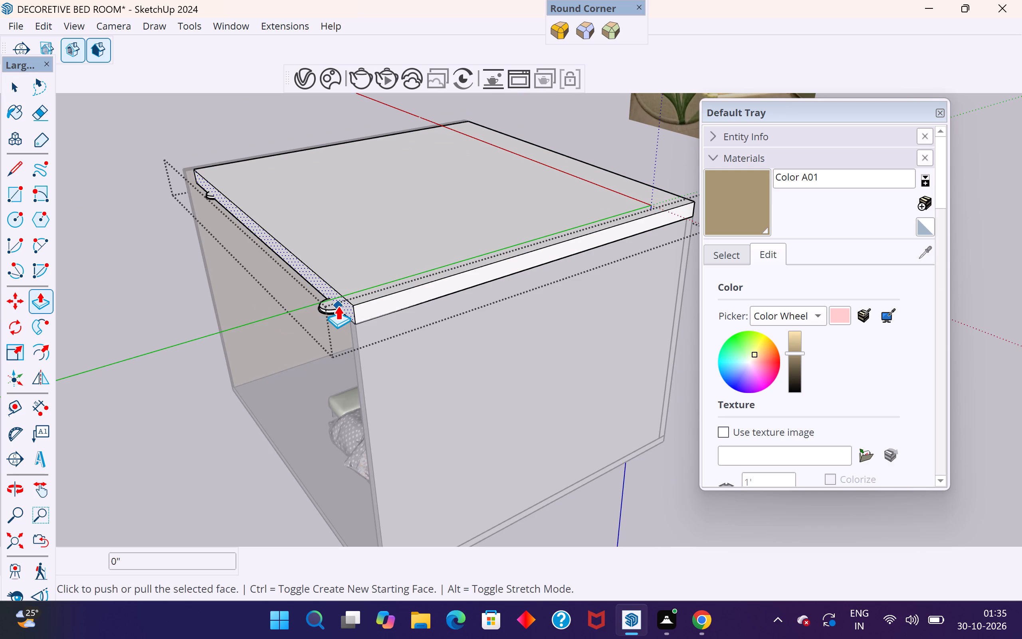
click(342, 306)
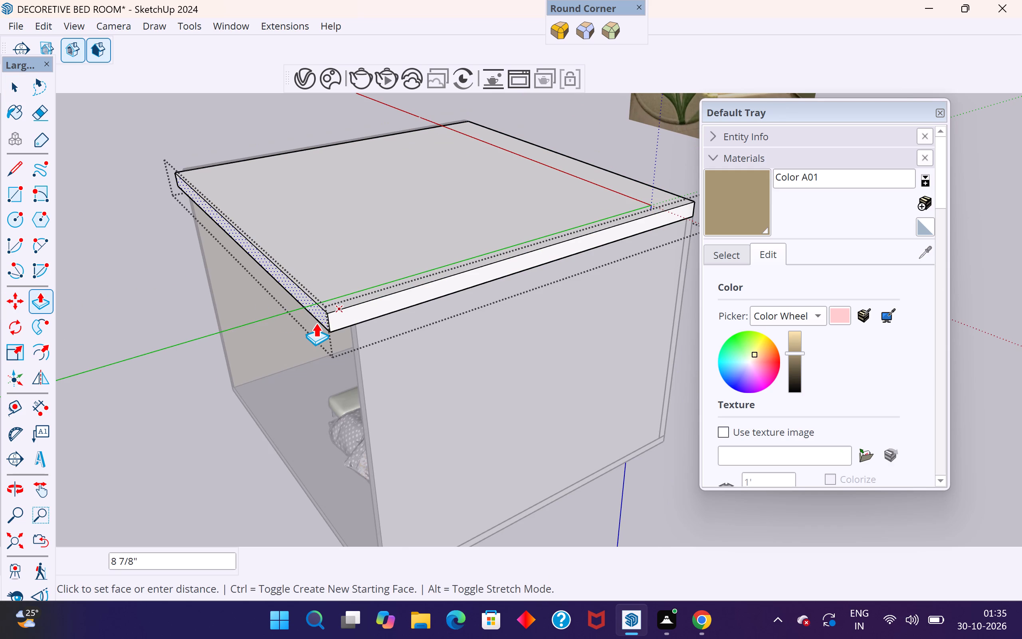
click(316, 323)
click(17, 90)
click(125, 190)
Push/Pull the headboard wall's front edge face outward by the same 8 7/8" to line up with the ceiling slab.
middle_drag(296, 299, 314, 295)
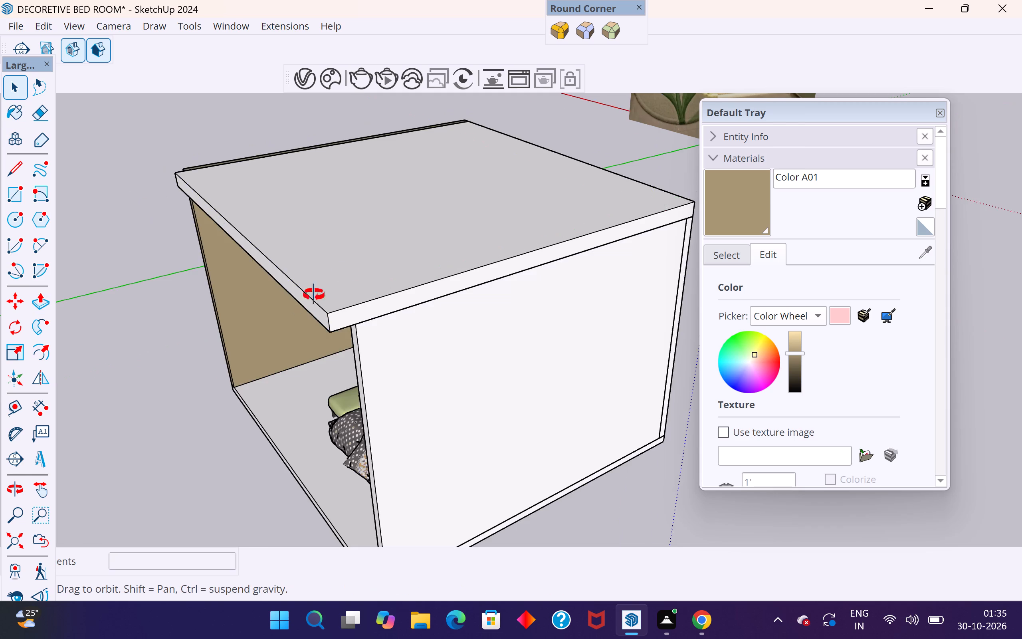
middle_drag(314, 295, 471, 241)
scroll(493, 169, down, 6)
middle_drag(499, 245, 585, 253)
scroll(558, 277, up, 7)
middle_drag(543, 228, 471, 335)
scroll(435, 288, down, 3)
middle_drag(422, 266, 384, 189)
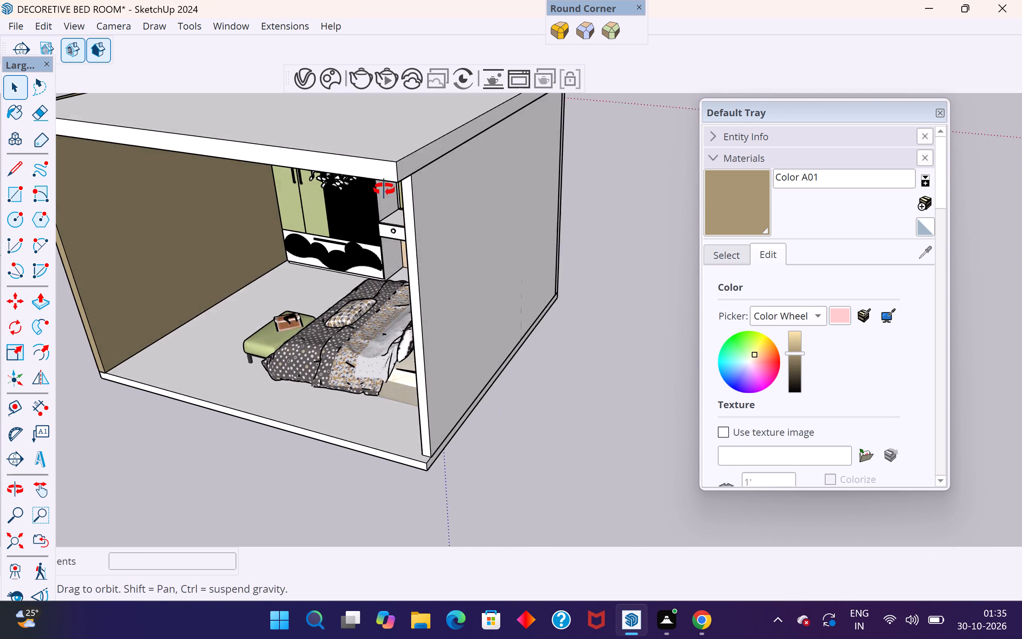
middle_drag(384, 189, 382, 181)
scroll(398, 163, up, 4)
click(399, 160)
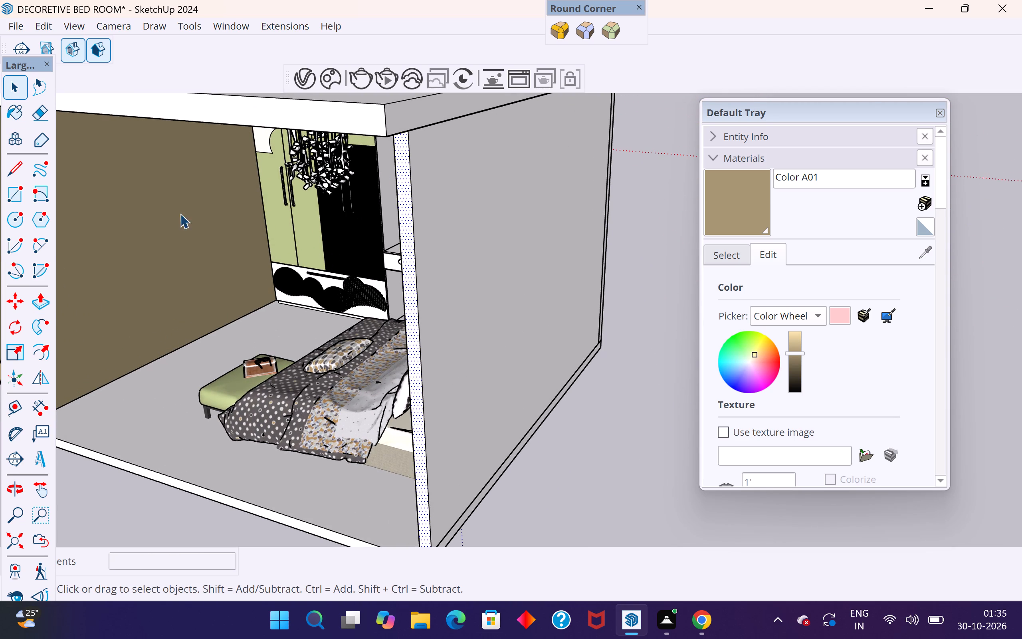
click(42, 305)
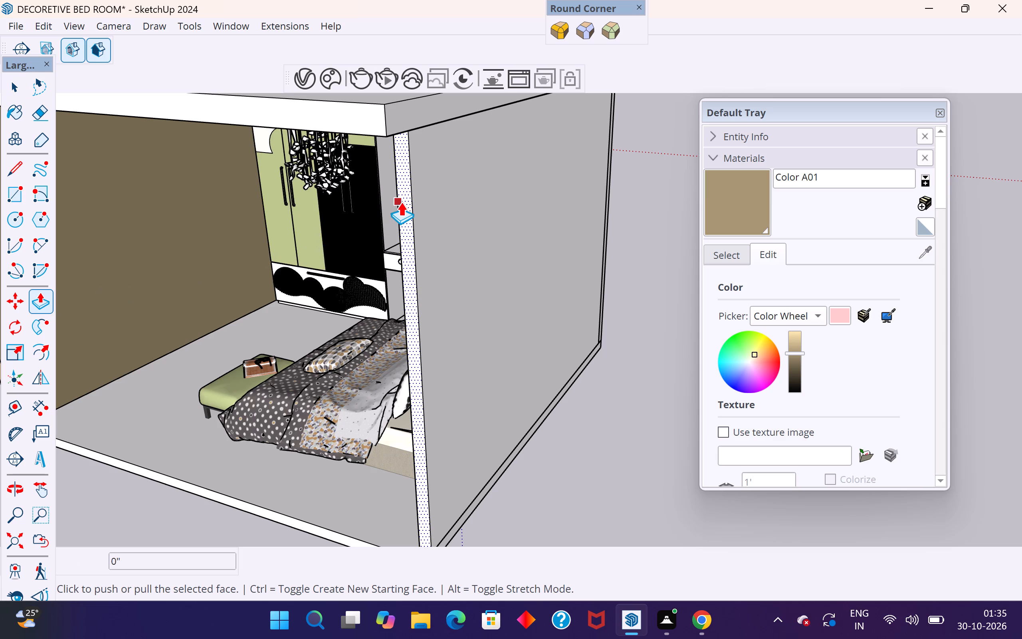
double_click(401, 202)
scroll(436, 192, down, 5)
middle_drag(388, 328, 484, 211)
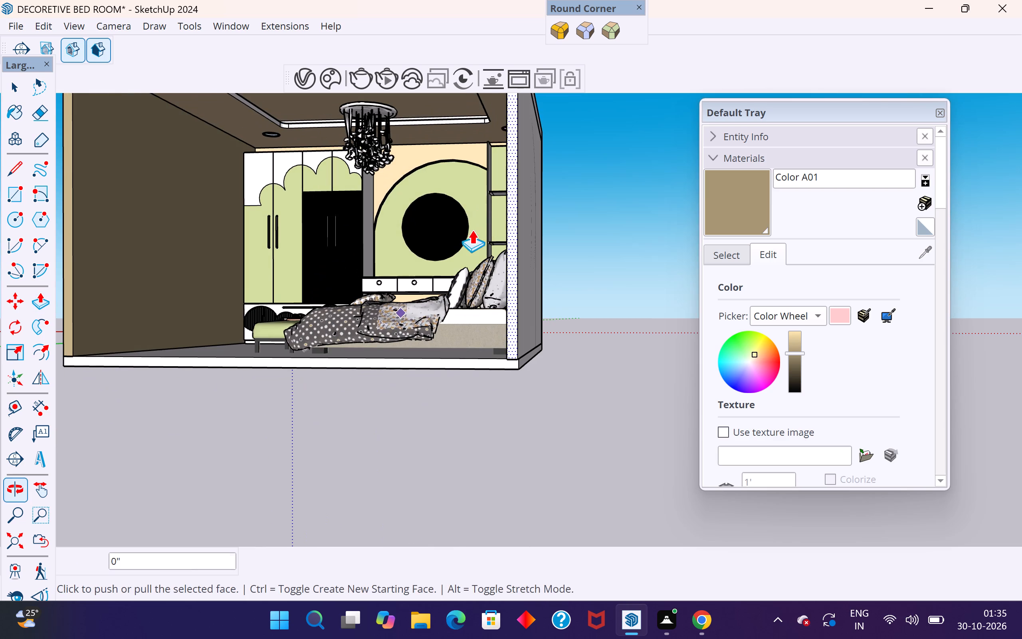
click(22, 92)
click(175, 429)
Open the floor slab and extend its front edge face outward by the same 8 7/8" with Push/Pull.
middle_drag(366, 421, 544, 421)
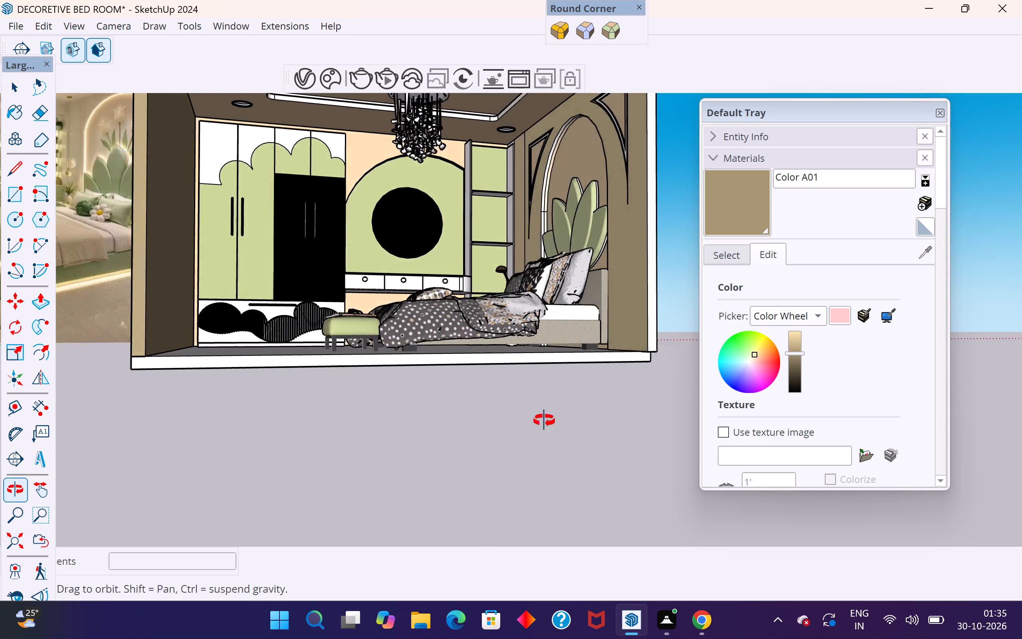
middle_drag(544, 421, 569, 431)
scroll(346, 345, down, 6)
middle_drag(313, 445, 361, 460)
scroll(555, 378, up, 4)
middle_drag(501, 387, 520, 417)
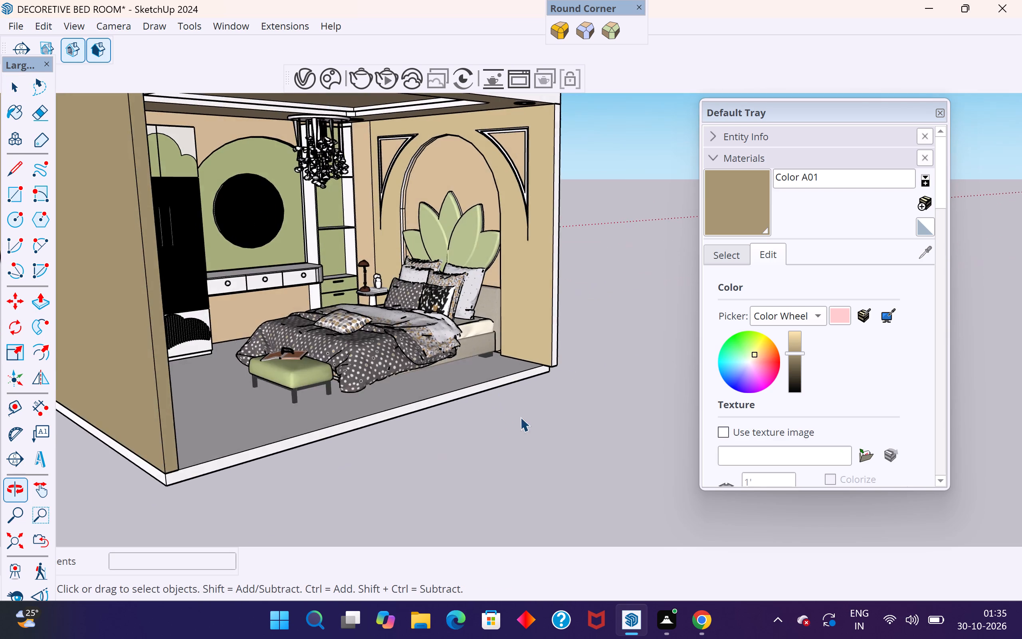
scroll(527, 391, up, 6)
click(539, 361)
double_click(545, 360)
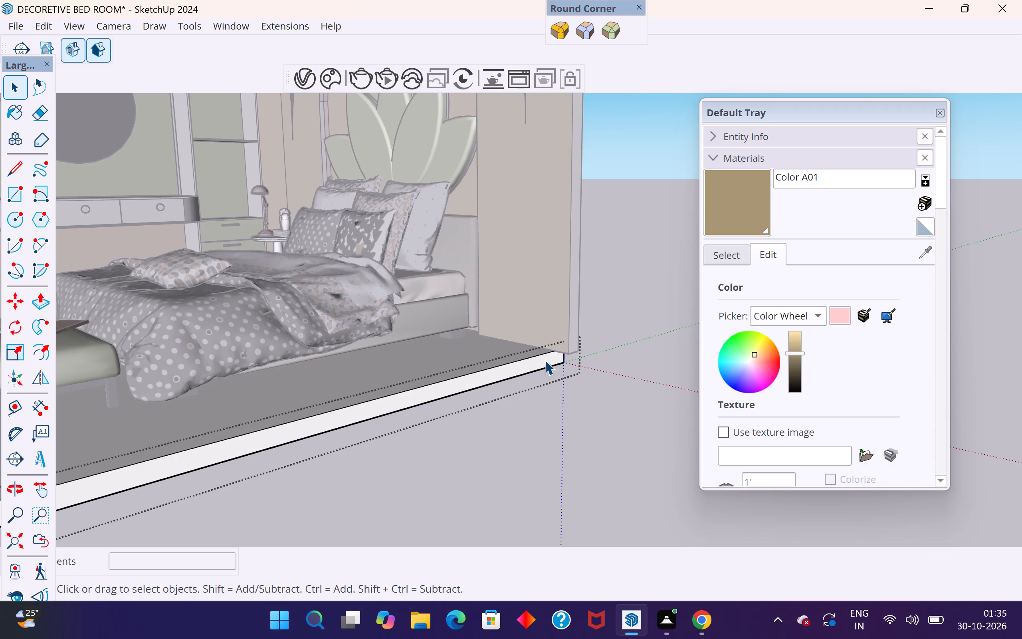
click(546, 360)
click(287, 434)
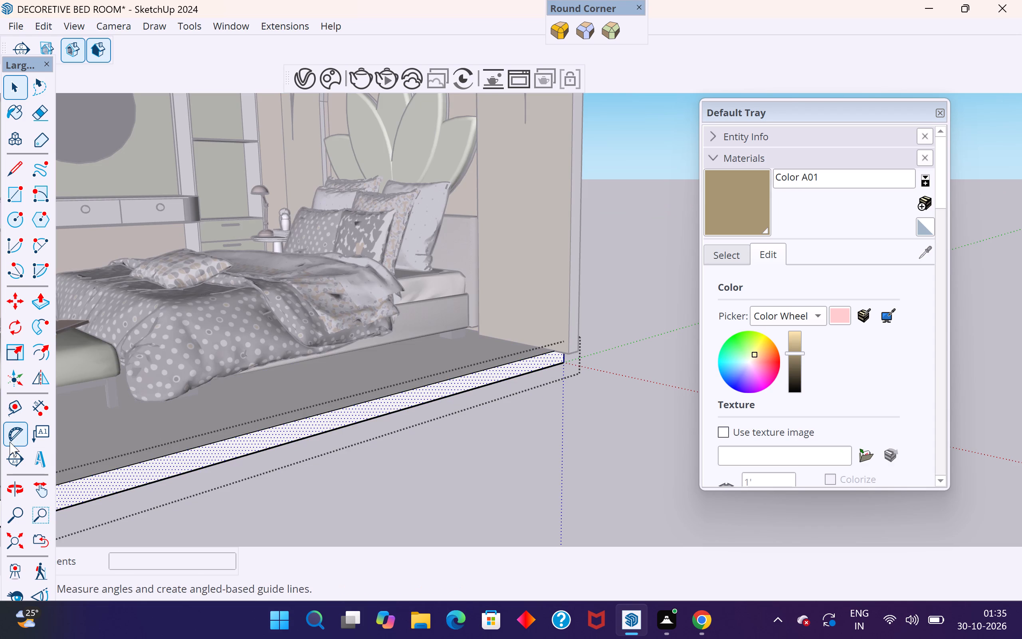
click(42, 304)
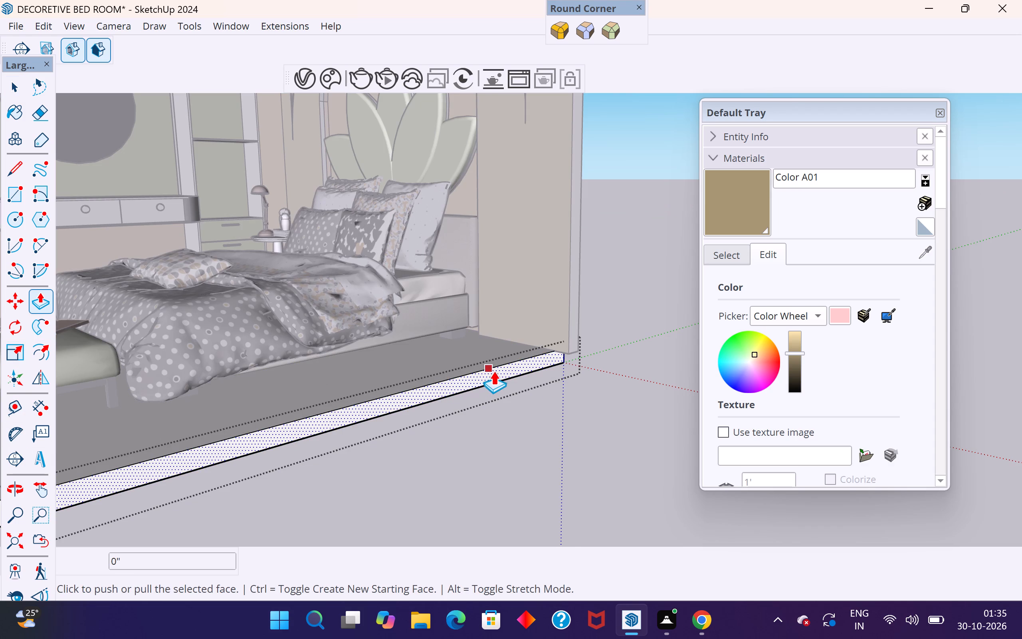
double_click(495, 370)
scroll(548, 373, down, 4)
middle_click(561, 389)
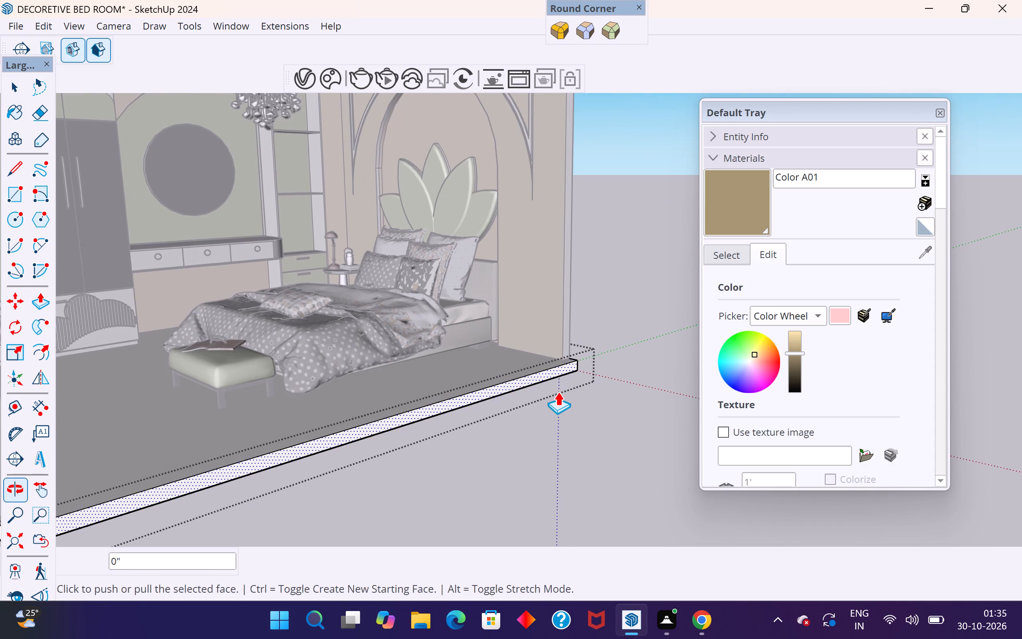
scroll(558, 391, down, 5)
click(21, 91)
click(115, 461)
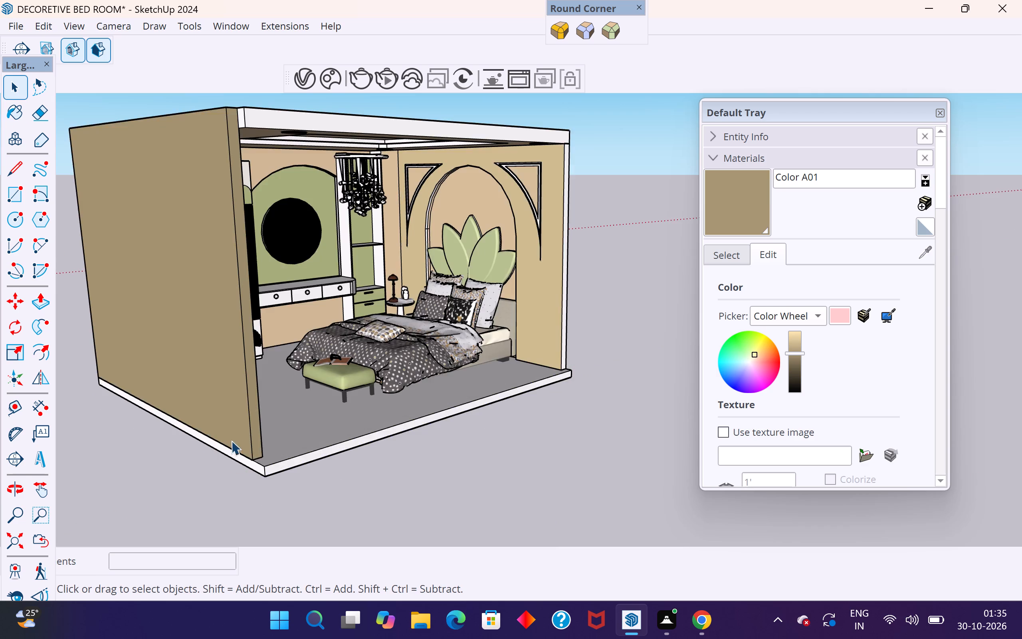
Open the tan side wall and Push/Pull its front edge face outward 8 7/8" to the floor slab's front edge.
scroll(259, 445, down, 1)
middle_drag(259, 447, 210, 467)
scroll(219, 447, up, 3)
click(211, 441)
click(212, 445)
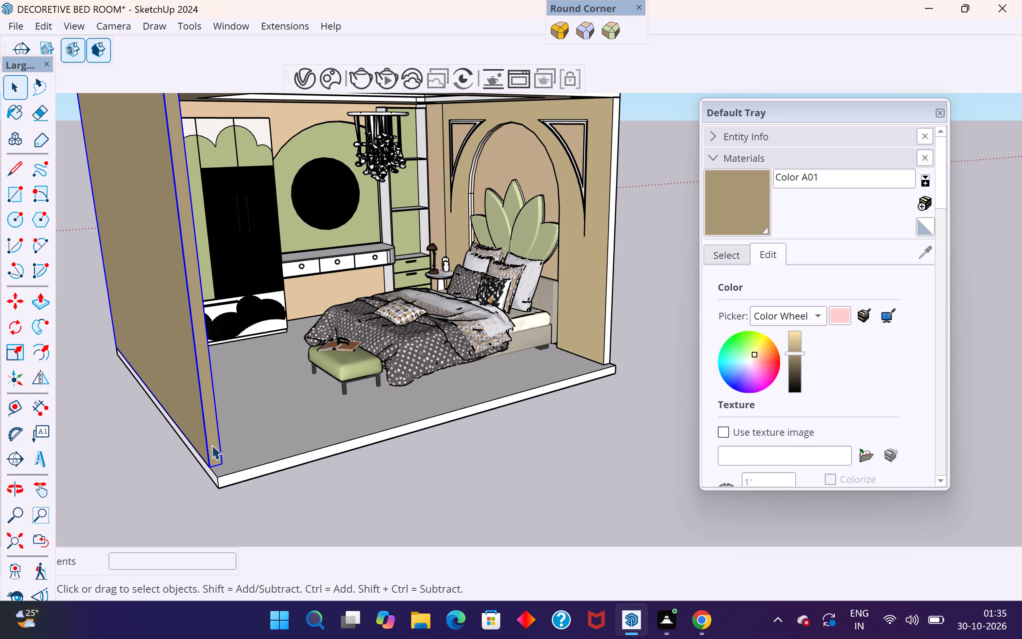
click(212, 445)
double_click(212, 445)
click(214, 454)
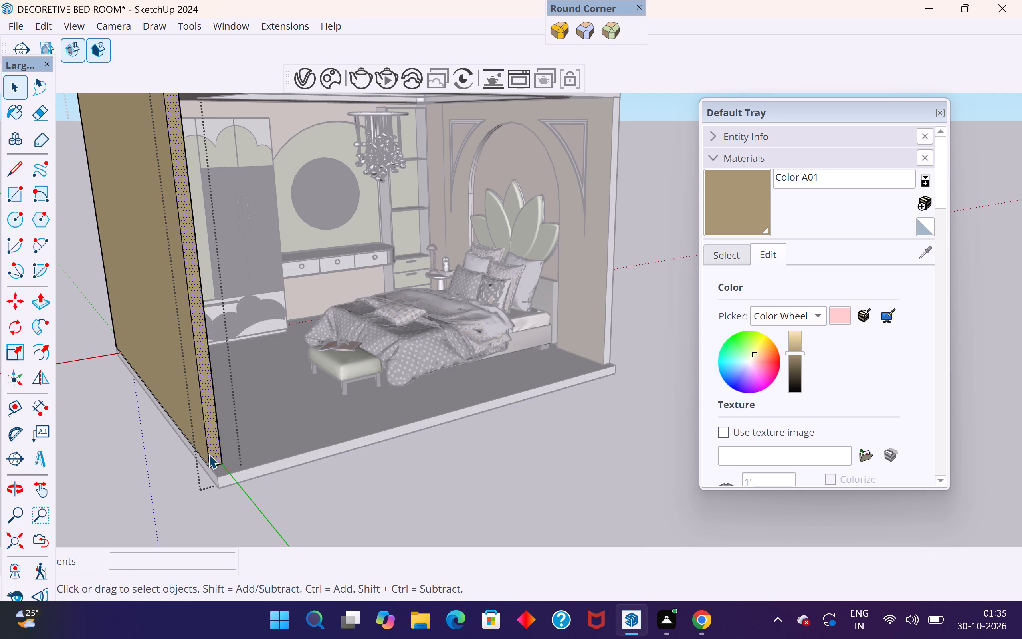
click(38, 304)
click(218, 462)
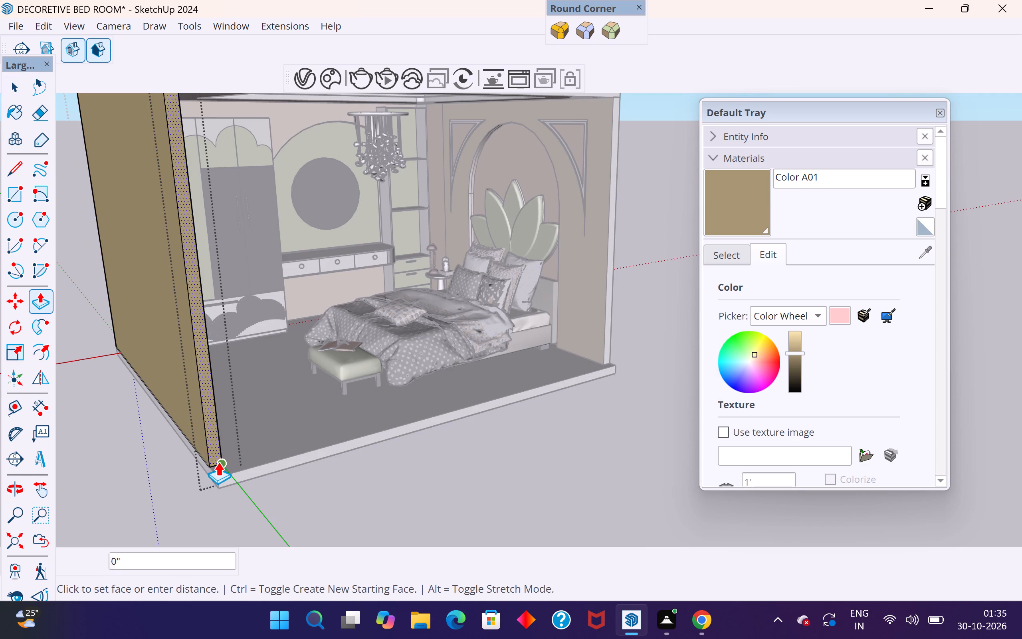
click(231, 474)
click(12, 91)
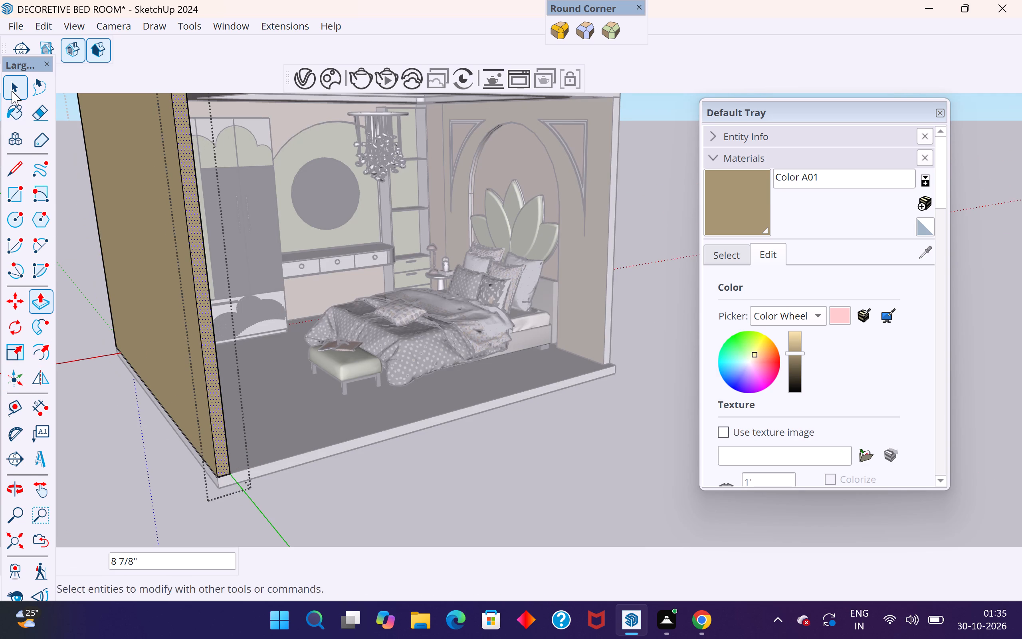
click(112, 441)
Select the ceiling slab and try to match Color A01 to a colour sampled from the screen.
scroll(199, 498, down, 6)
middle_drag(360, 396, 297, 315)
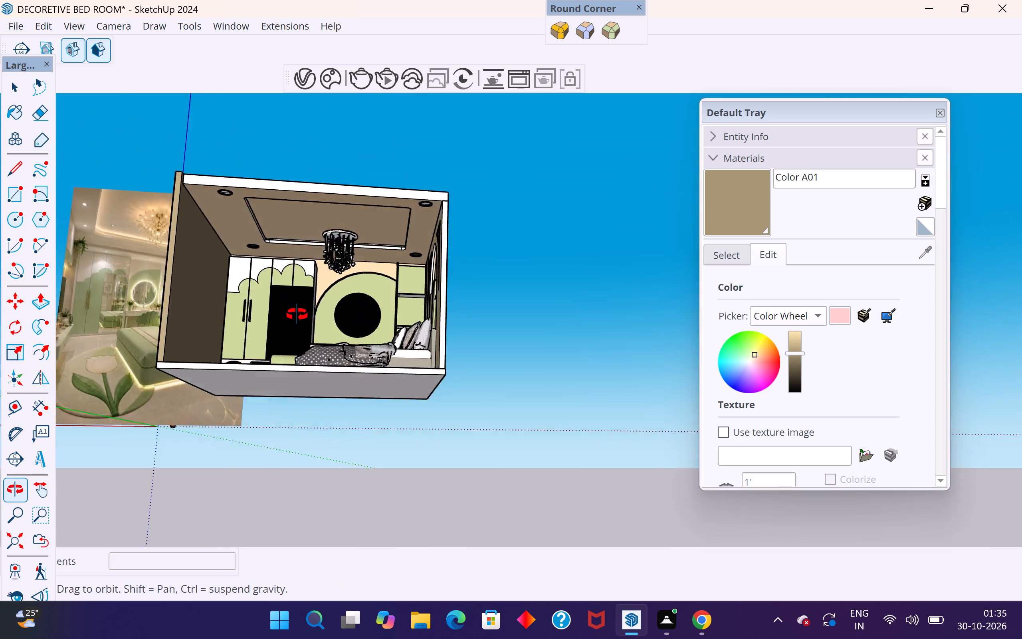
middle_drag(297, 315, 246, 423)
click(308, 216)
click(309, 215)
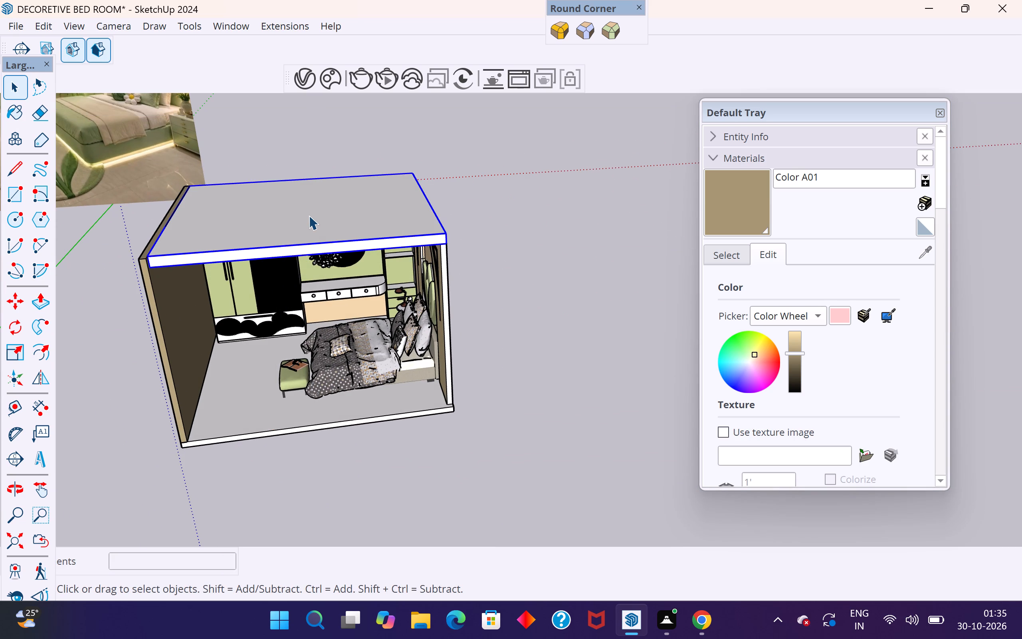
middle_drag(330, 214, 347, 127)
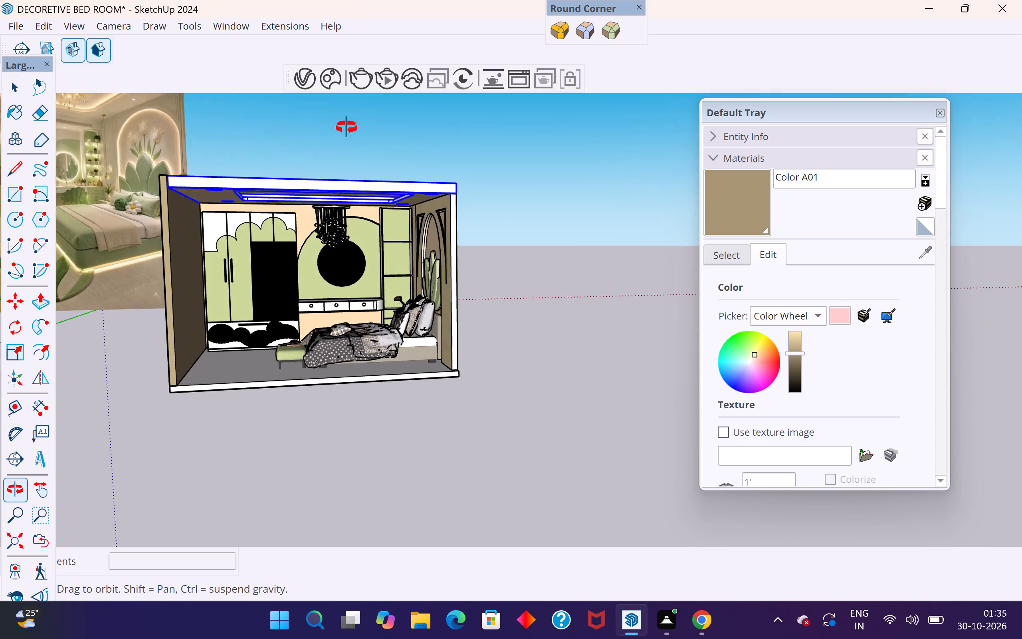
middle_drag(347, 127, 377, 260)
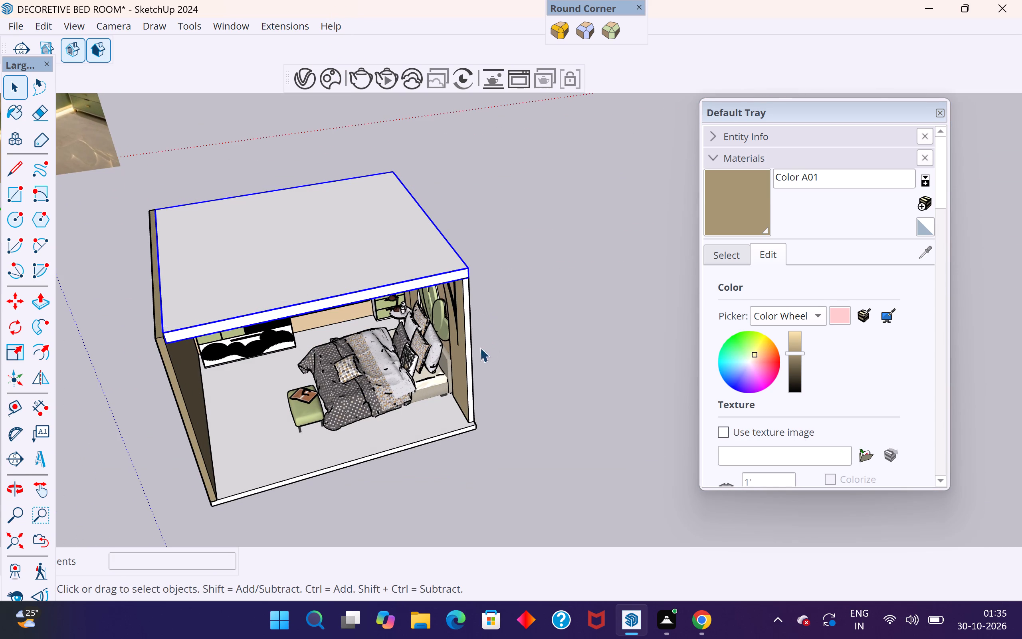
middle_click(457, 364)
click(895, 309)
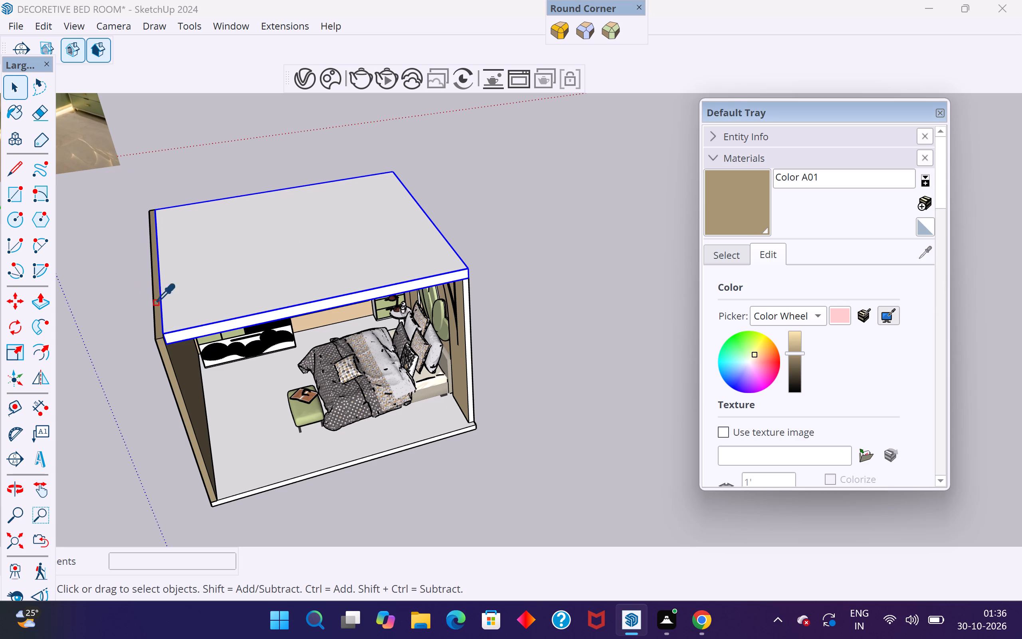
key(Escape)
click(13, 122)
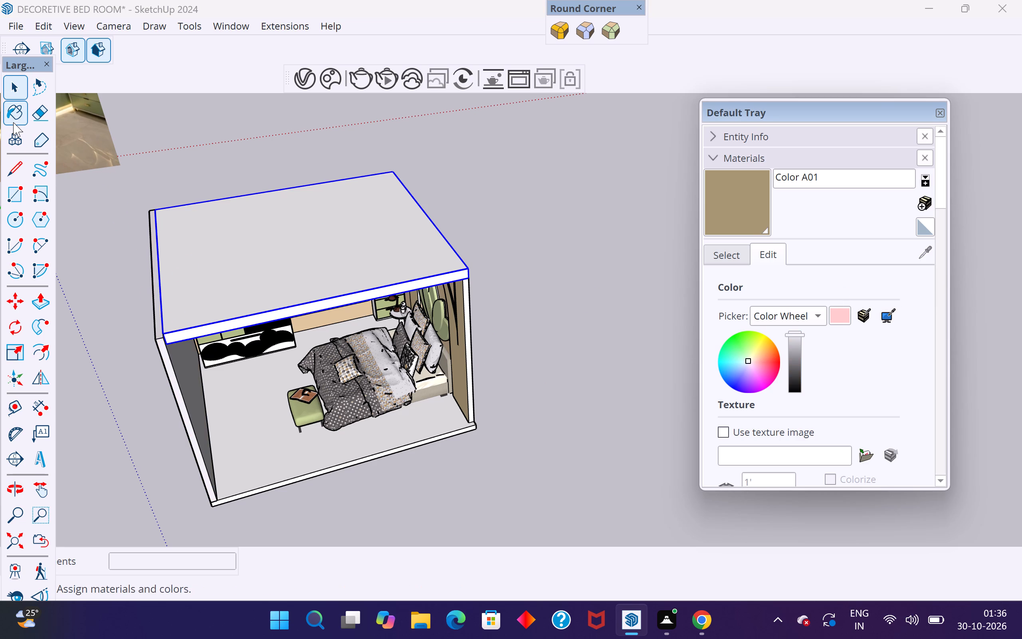
Match Color A01 to the headboard wall's tan by sampling that wall's front section on screen.
middle_drag(353, 386, 411, 203)
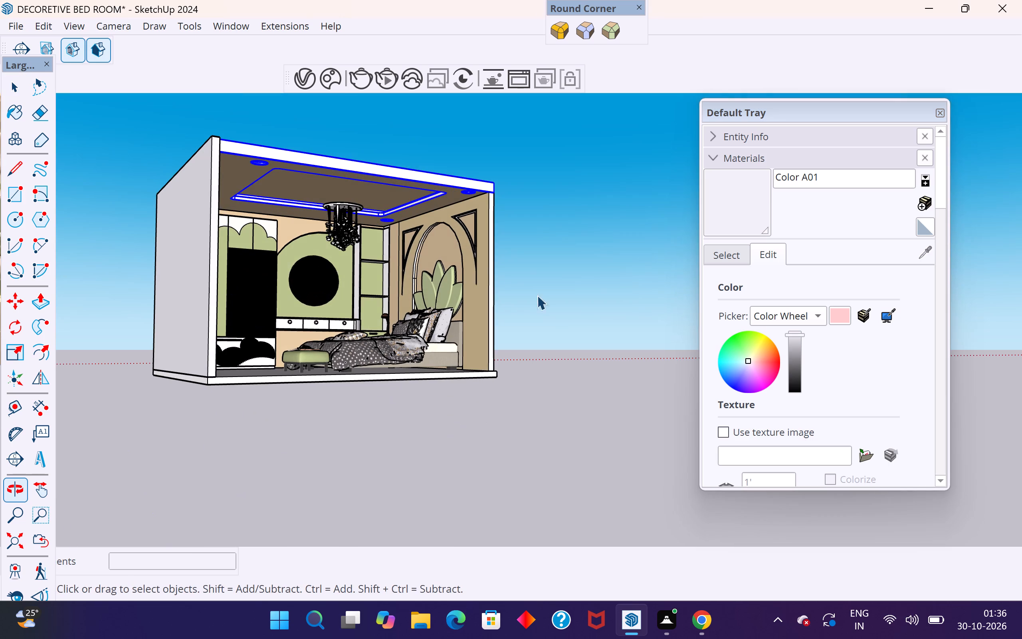
click(888, 310)
click(483, 312)
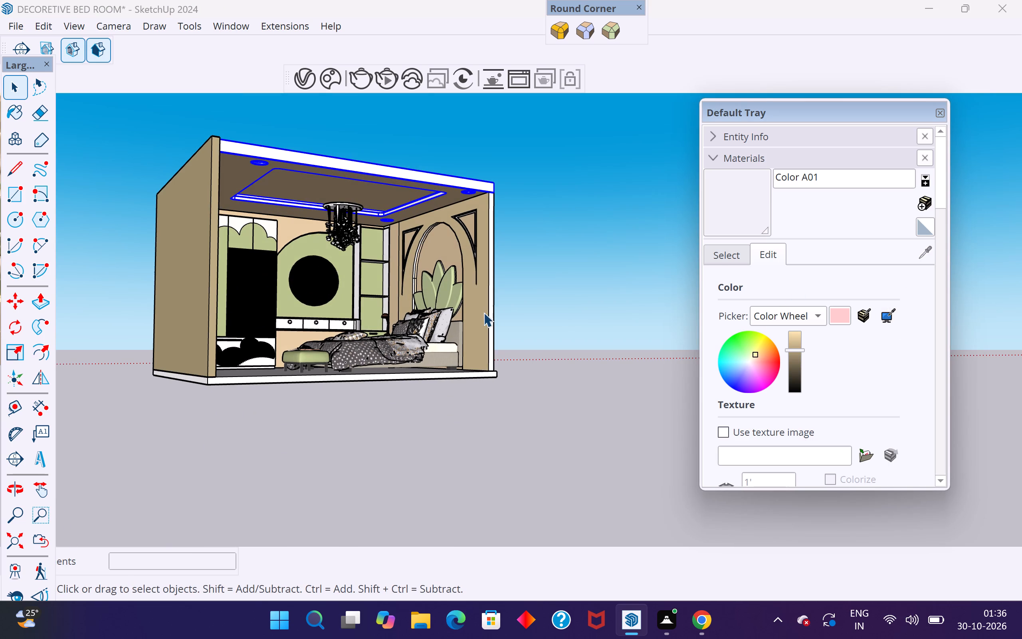
click(12, 84)
click(141, 173)
Open the ceiling slab and paint its top face and front edge face with Color A01.
middle_drag(266, 289, 169, 406)
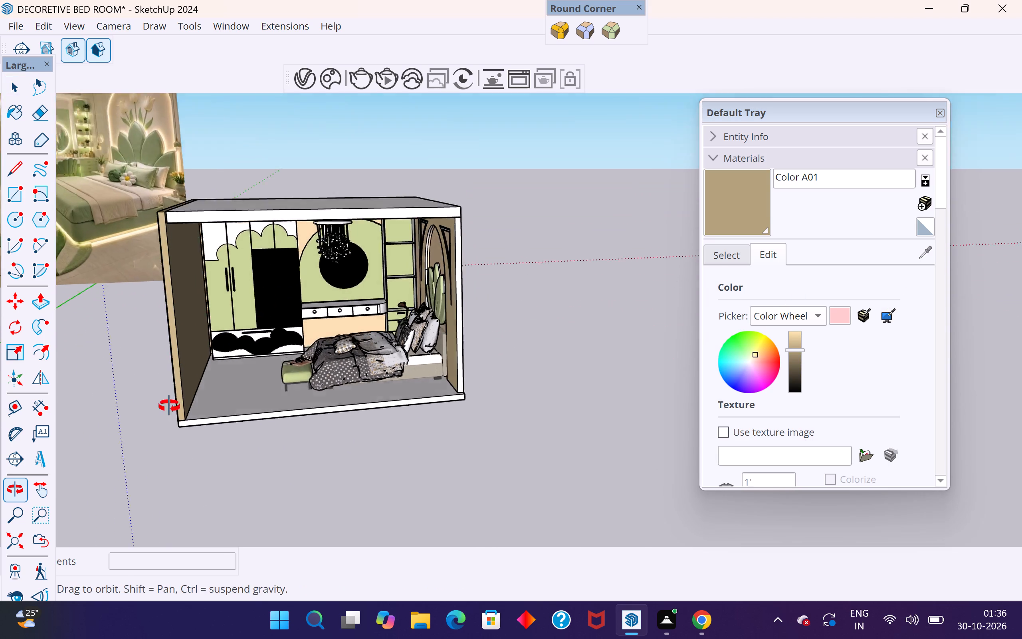
middle_drag(169, 406, 172, 425)
double_click(239, 231)
double_click(244, 235)
middle_drag(272, 242, 264, 204)
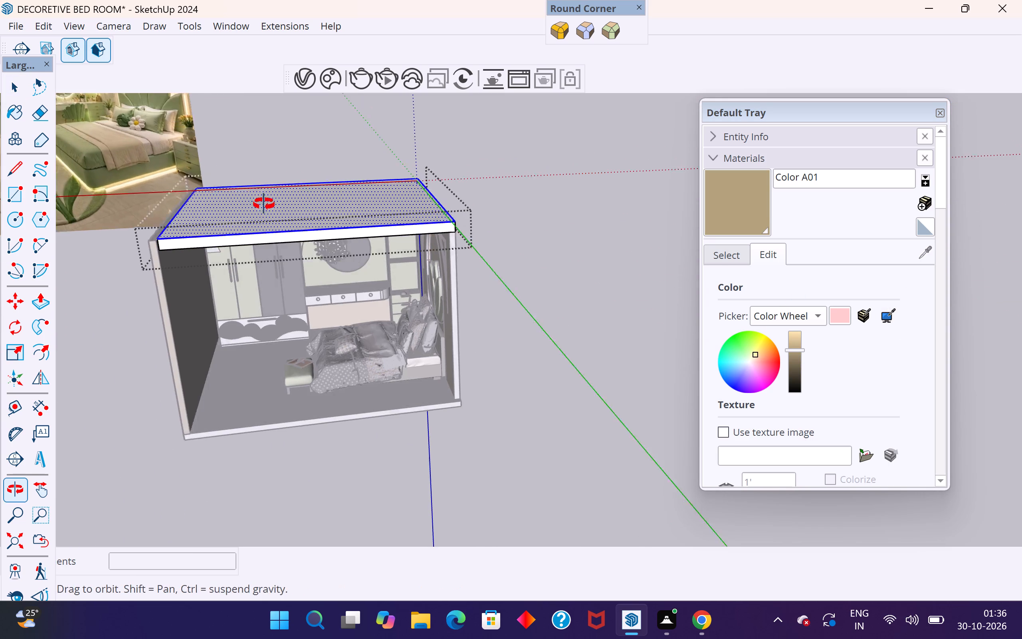
middle_drag(264, 204, 261, 196)
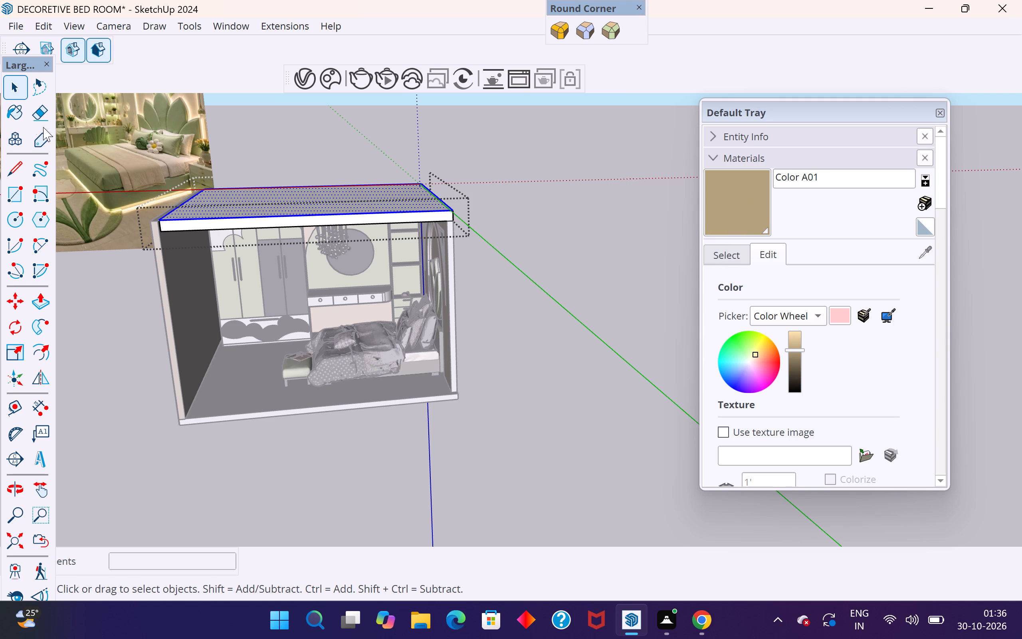
click(5, 111)
click(300, 214)
middle_drag(351, 239, 360, 182)
scroll(360, 182, down, 1)
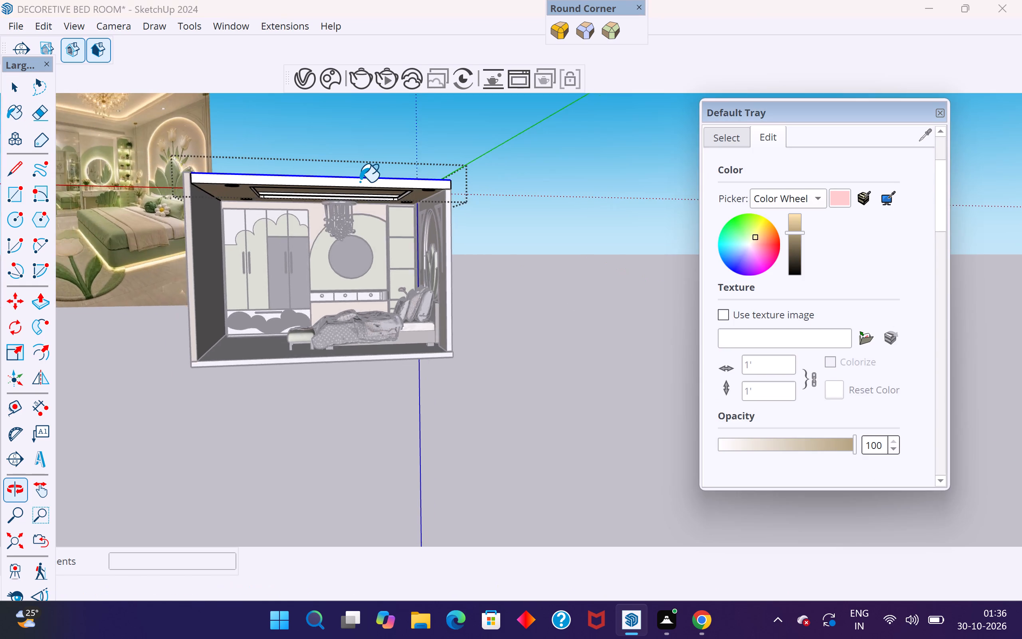
scroll(360, 182, up, 9)
click(378, 192)
Paint the ceiling recess's lower edge faces along the plain side wall and wardrobe wall, plus the rounded corner between them, with Color A01.
middle_drag(454, 193, 555, 129)
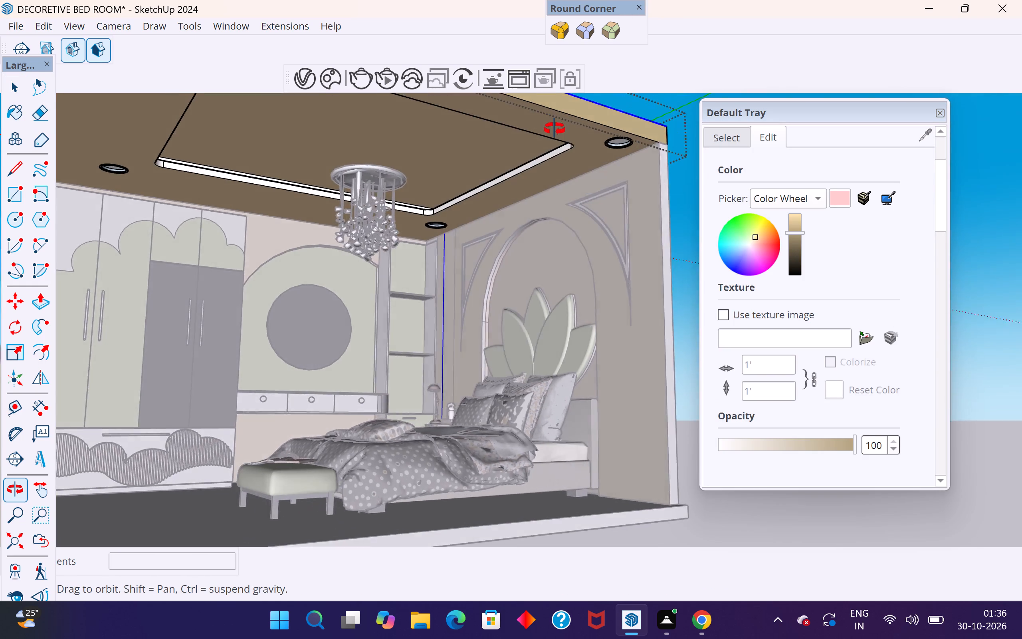
middle_drag(555, 129, 284, 170)
scroll(170, 218, up, 3)
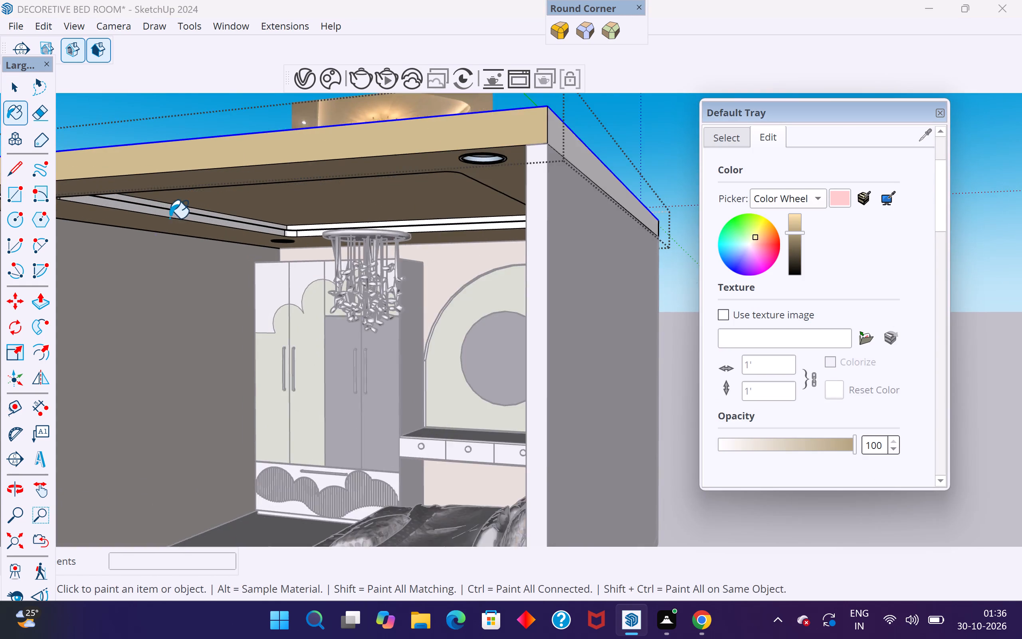
scroll(169, 218, up, 13)
middle_drag(224, 224, 238, 230)
click(269, 211)
click(497, 252)
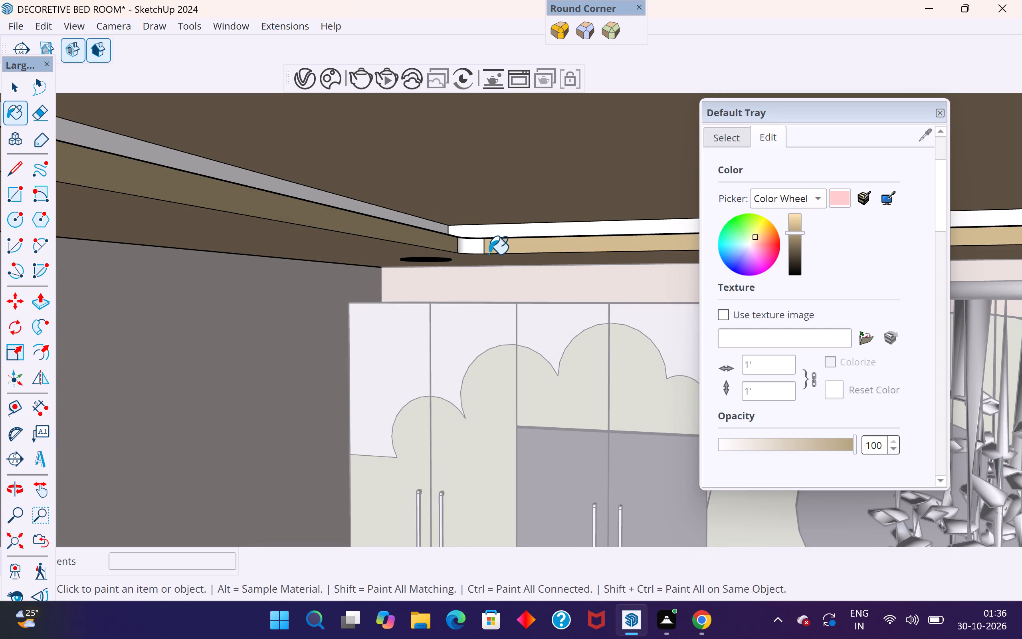
scroll(449, 256, up, 3)
click(470, 248)
middle_drag(480, 248, 483, 256)
scroll(484, 255, up, 1)
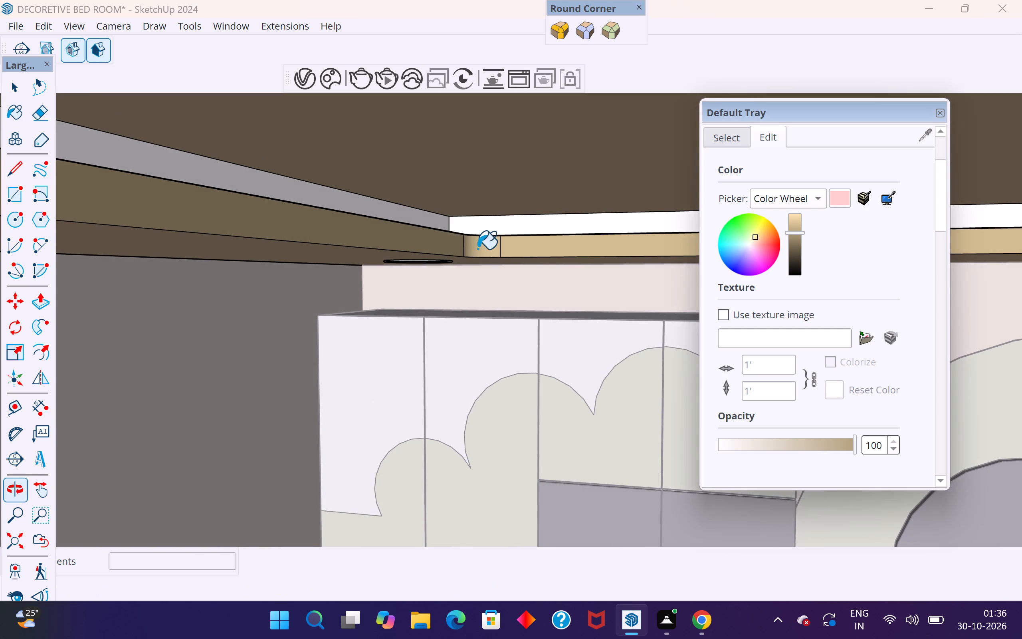
Paint the recess's rounded corner between the plain side wall and the open front, and its adjoining front edge face, with Color A01.
scroll(460, 238, down, 16)
middle_drag(422, 224, 167, 125)
scroll(180, 196, up, 15)
scroll(363, 237, up, 2)
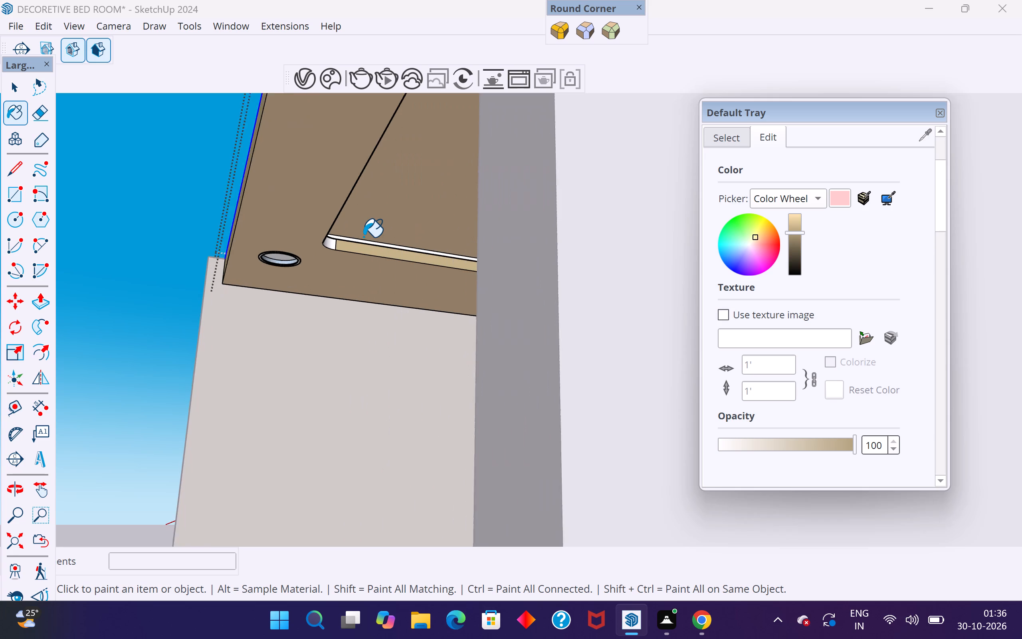
scroll(363, 237, up, 4)
middle_drag(402, 237, 268, 276)
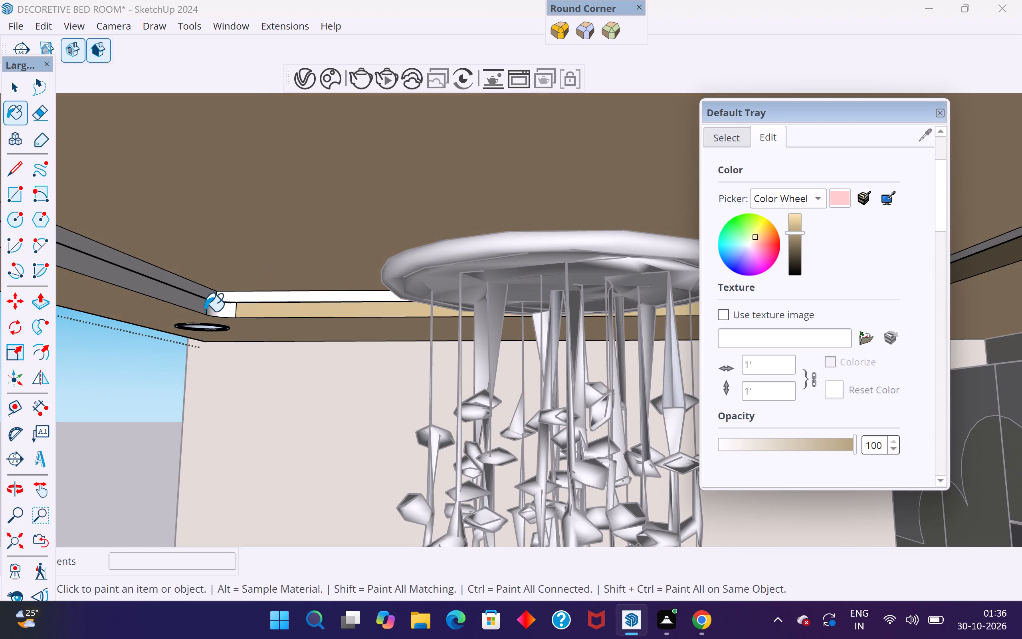
click(180, 308)
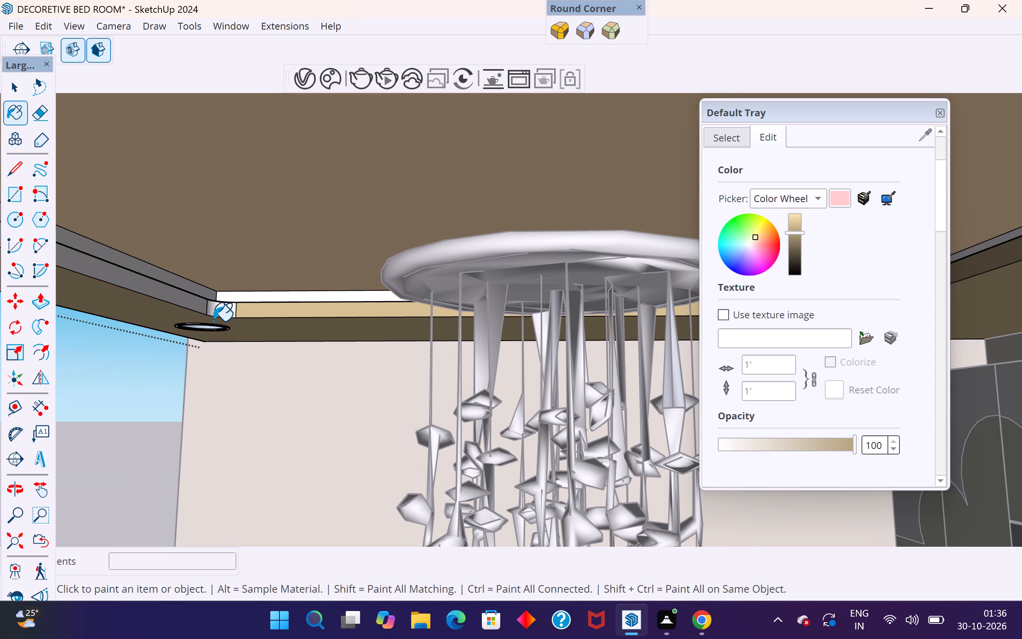
key(ctrl+z)
ctrl+scroll(213, 321, up, 3)
click(225, 309)
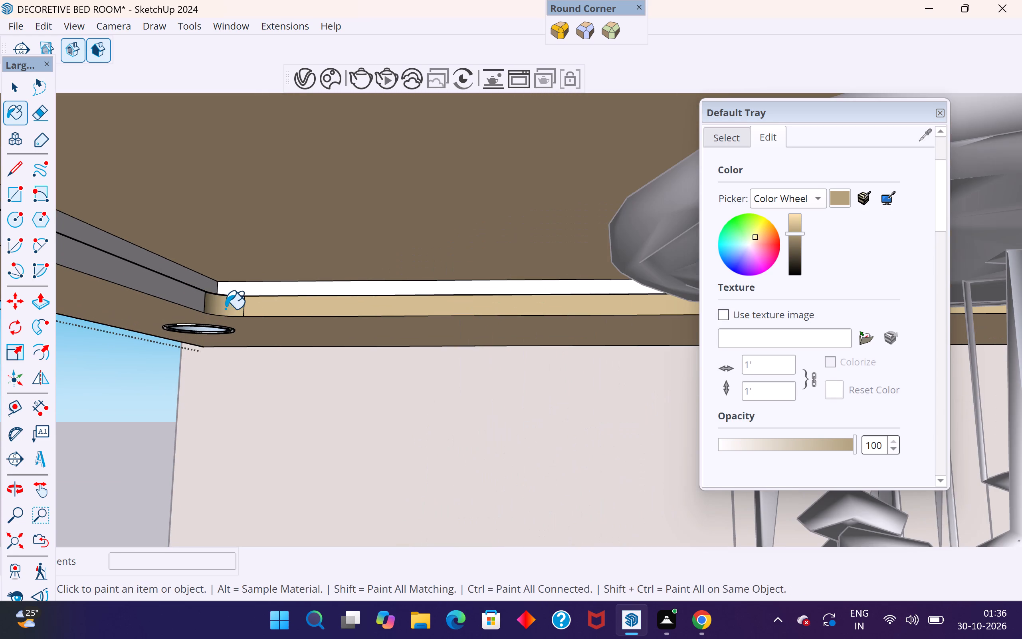
click(188, 302)
Exit editing of the ceiling slab.
scroll(265, 310, down, 4)
middle_drag(194, 313, 396, 310)
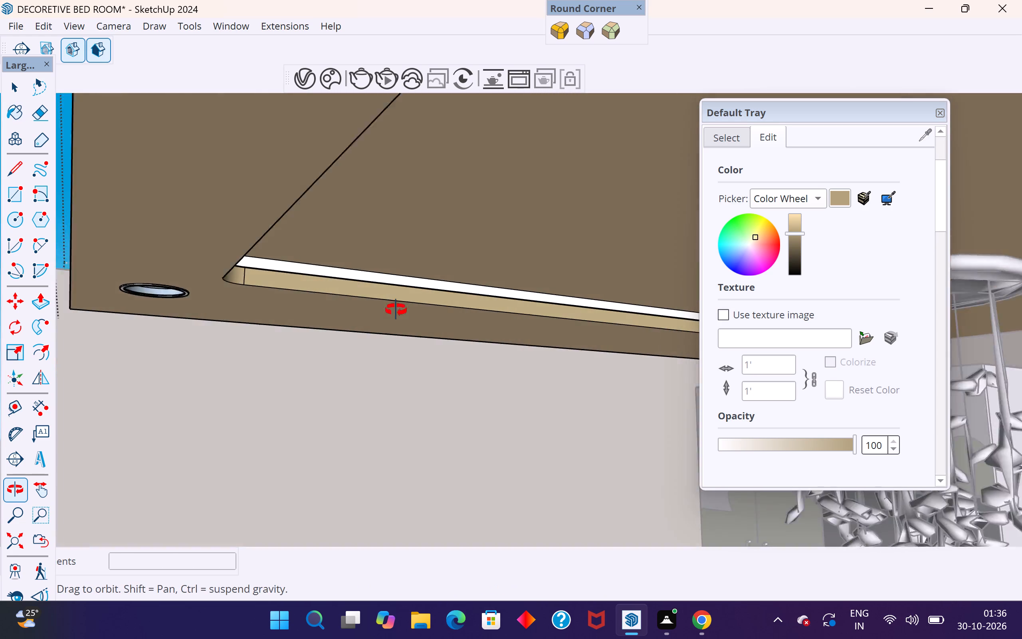
middle_drag(396, 310, 339, 291)
scroll(234, 300, down, 2)
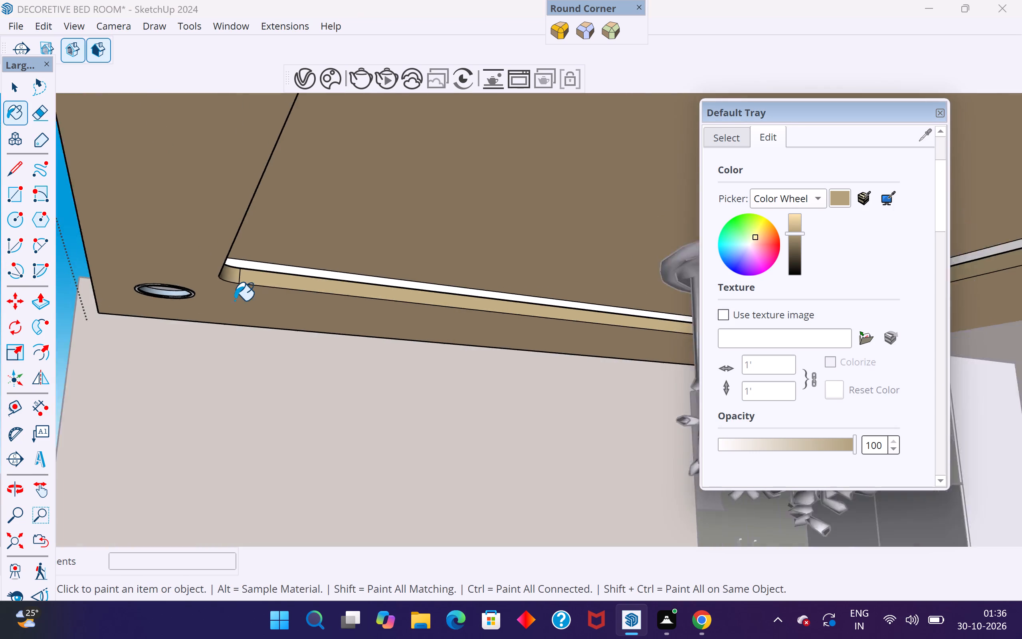
scroll(234, 300, down, 15)
click(16, 96)
scroll(132, 290, down, 7)
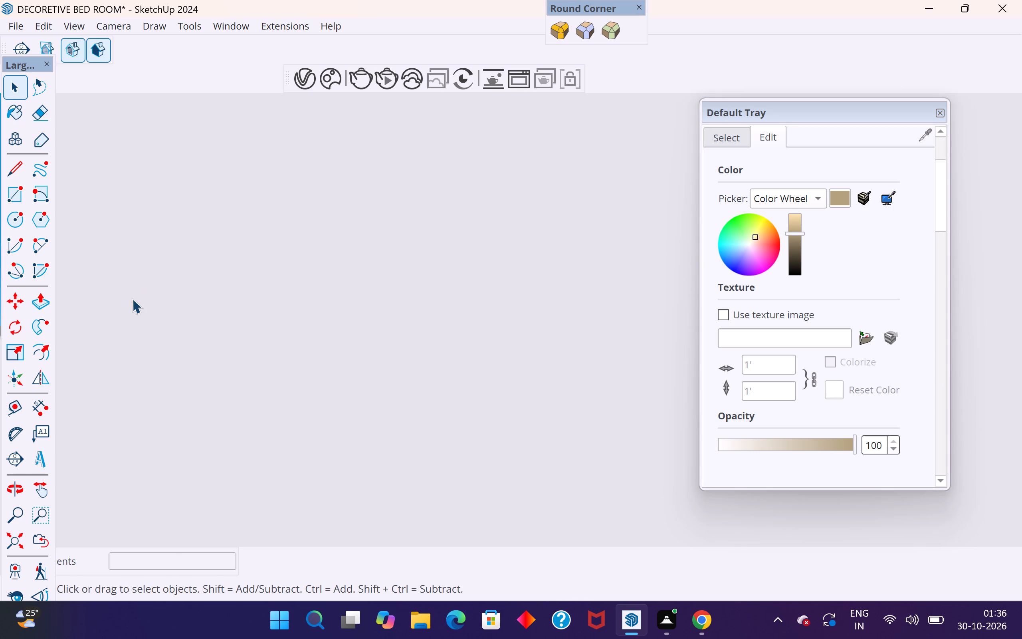
scroll(132, 299, down, 7)
scroll(331, 368, down, 15)
middle_drag(213, 386, 550, 438)
scroll(251, 264, down, 7)
middle_drag(213, 298, 525, 336)
scroll(521, 316, up, 12)
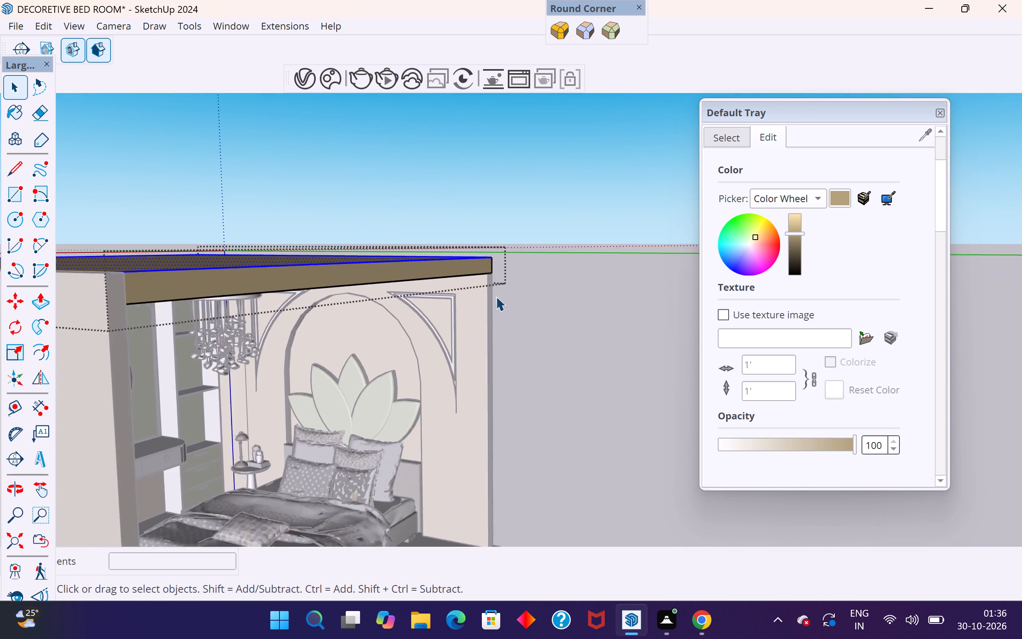
scroll(496, 296, up, 5)
click(588, 299)
Paint the unpainted lower edge face of the ceiling recess above the headboard wall with Color A01.
scroll(488, 300, up, 1)
middle_drag(488, 298, 515, 242)
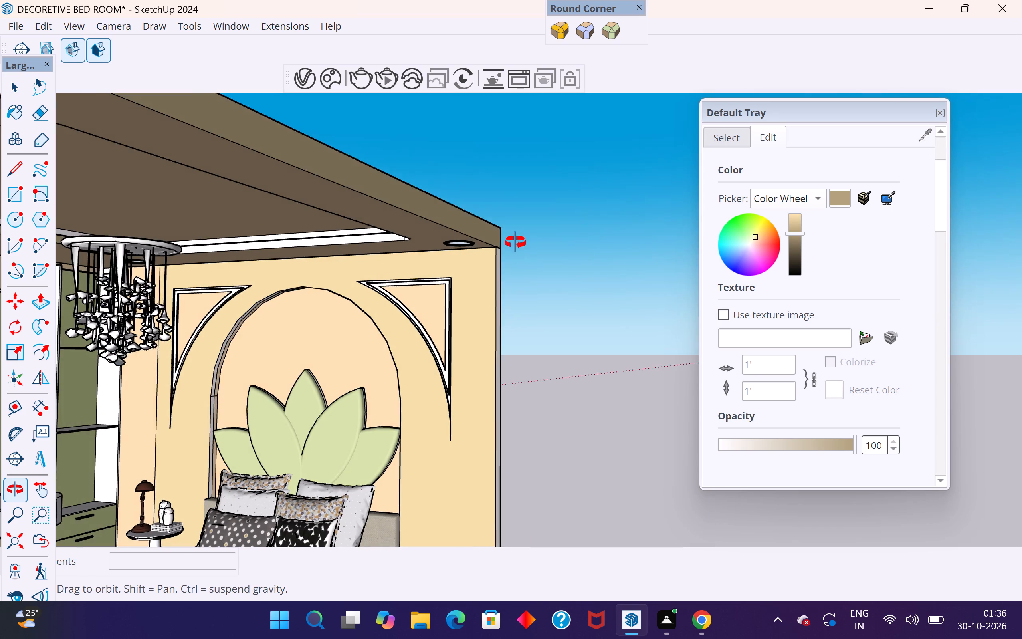
middle_drag(515, 242, 446, 195)
scroll(277, 229, up, 10)
middle_drag(318, 270, 319, 314)
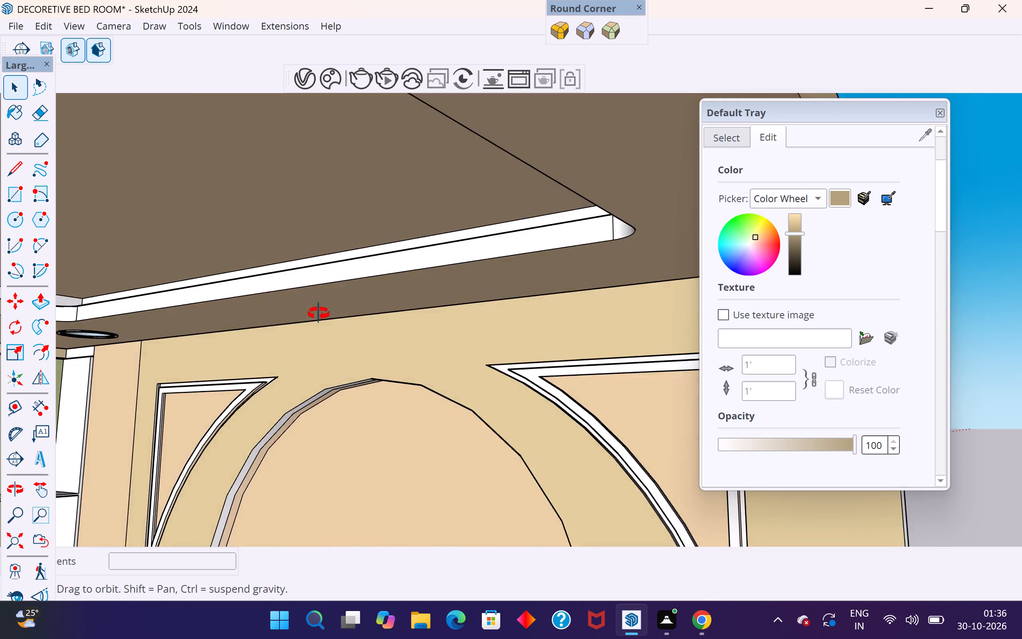
middle_drag(319, 314, 314, 316)
click(21, 114)
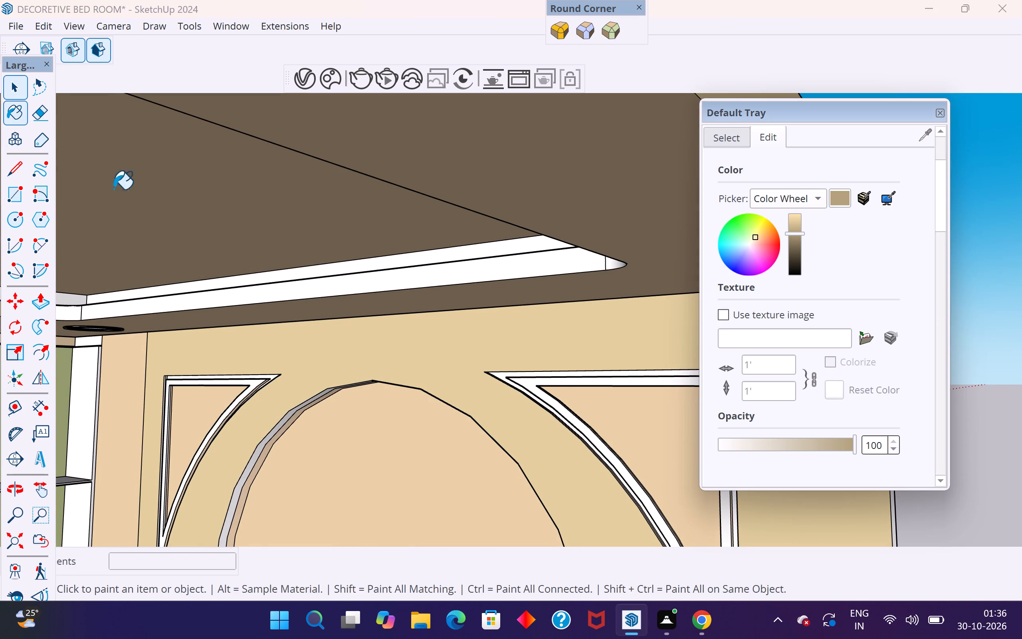
scroll(207, 315, up, 7)
click(224, 286)
scroll(246, 289, down, 7)
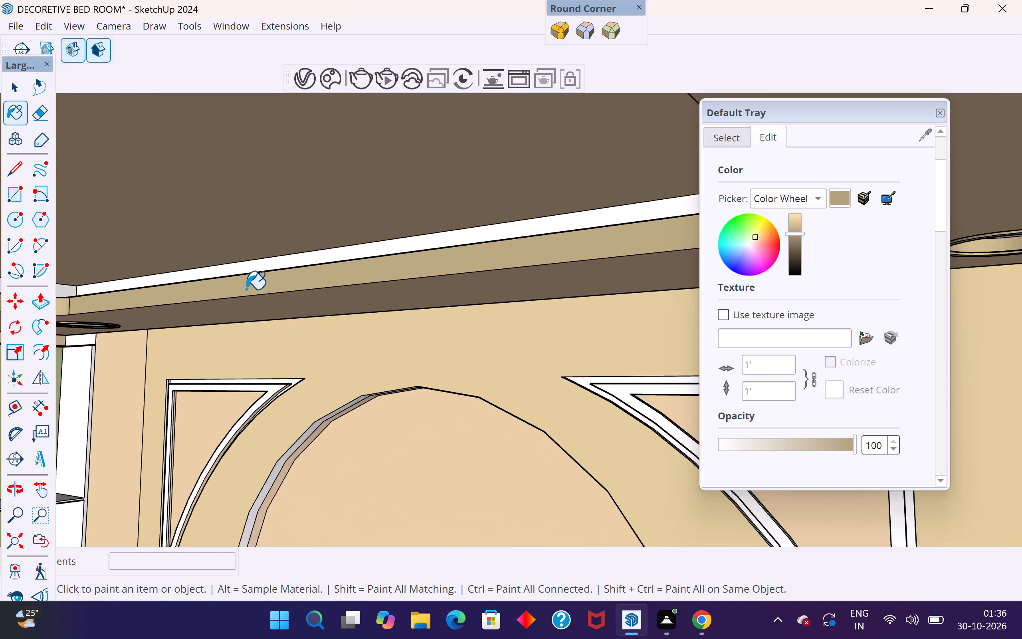
Delete the stray flat slab floating beside the bedroom reference image.
scroll(246, 289, down, 5)
middle_drag(247, 290, 458, 325)
scroll(281, 364, down, 3)
middle_drag(279, 364, 274, 360)
scroll(276, 361, up, 1)
click(10, 91)
scroll(174, 296, down, 8)
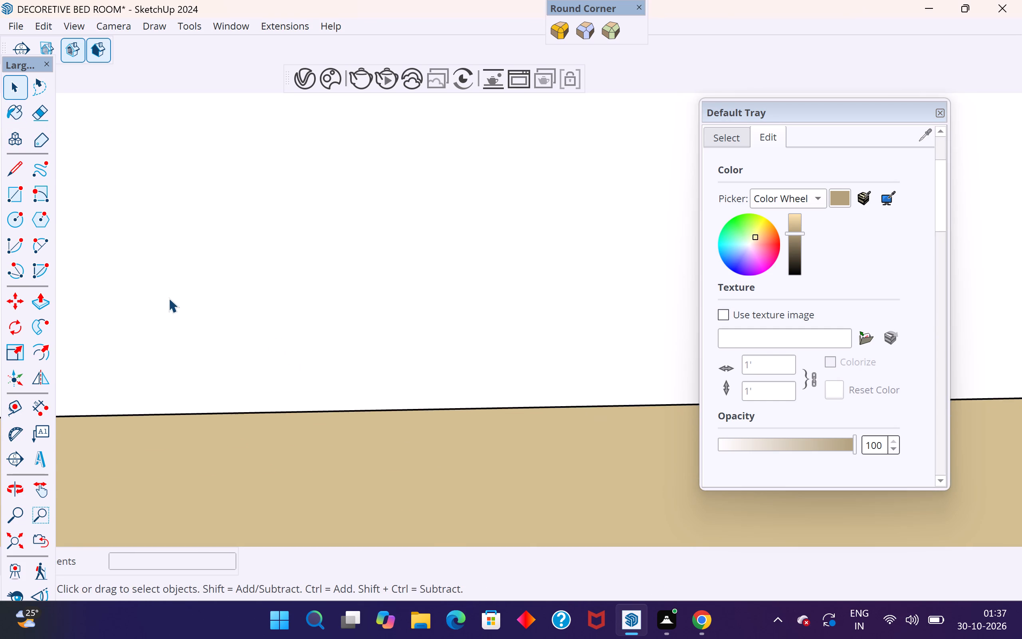
scroll(168, 298, down, 20)
scroll(168, 298, down, 20)
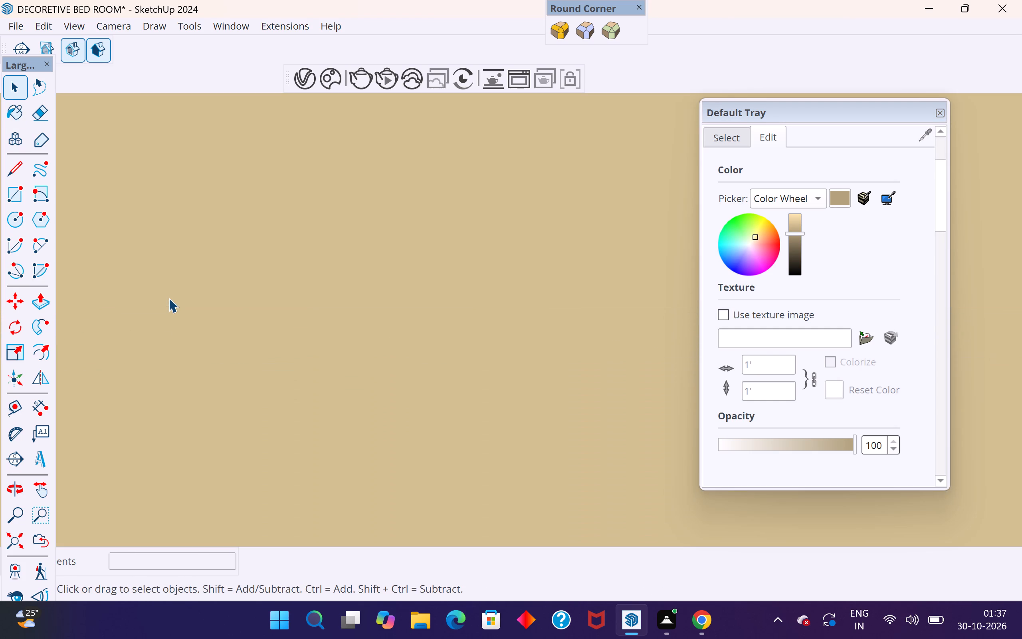
scroll(168, 298, down, 20)
scroll(168, 298, down, 1)
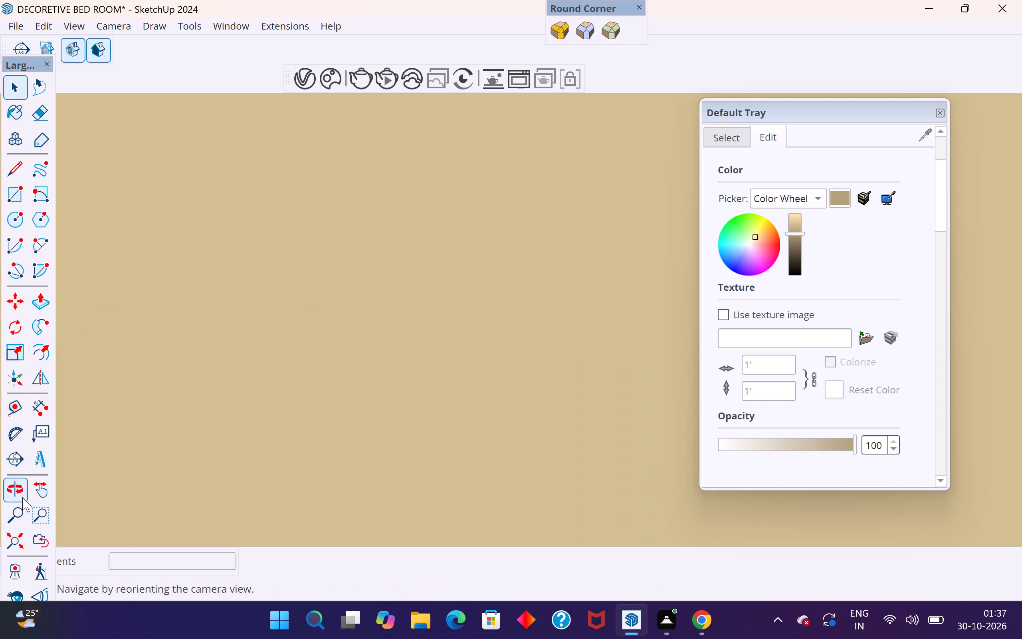
click(17, 543)
scroll(127, 445, down, 5)
scroll(241, 378, down, 6)
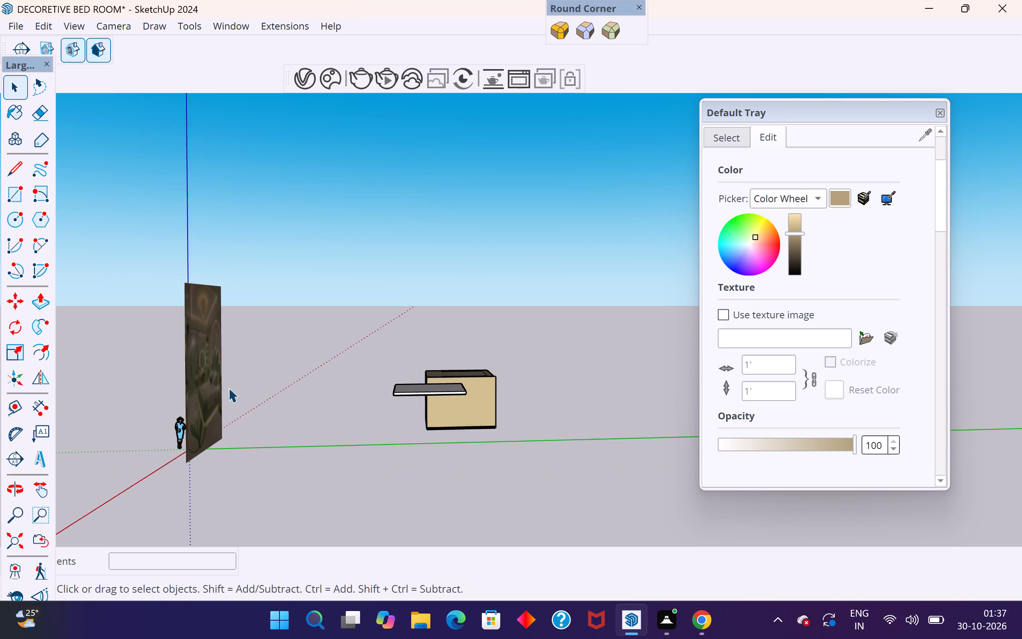
middle_drag(456, 430, 0, 431)
scroll(592, 405, up, 1)
click(345, 358)
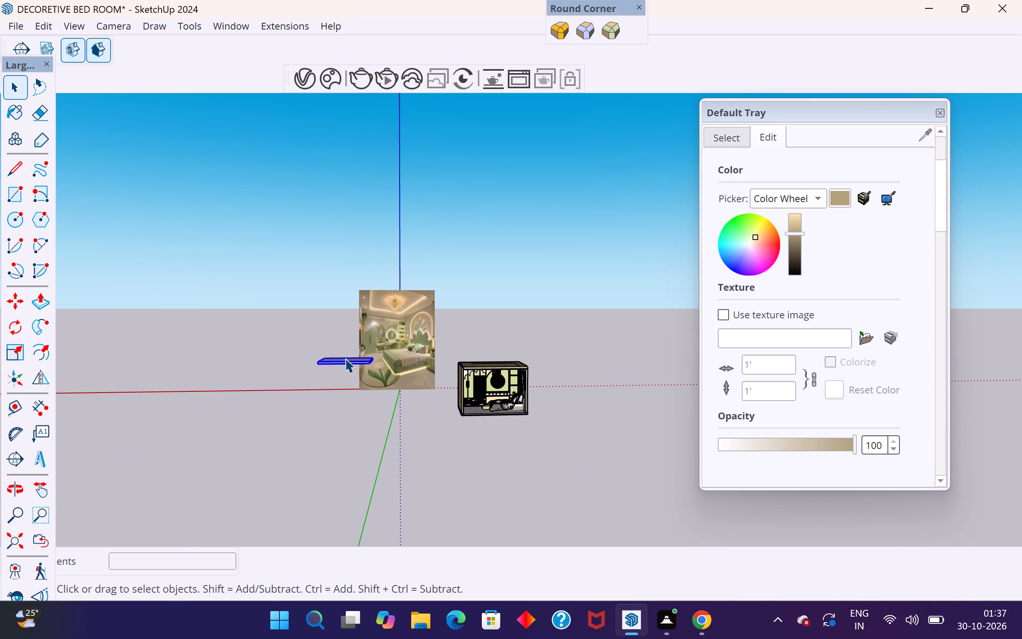
scroll(388, 406, up, 1)
middle_drag(370, 411, 330, 419)
key(Delete)
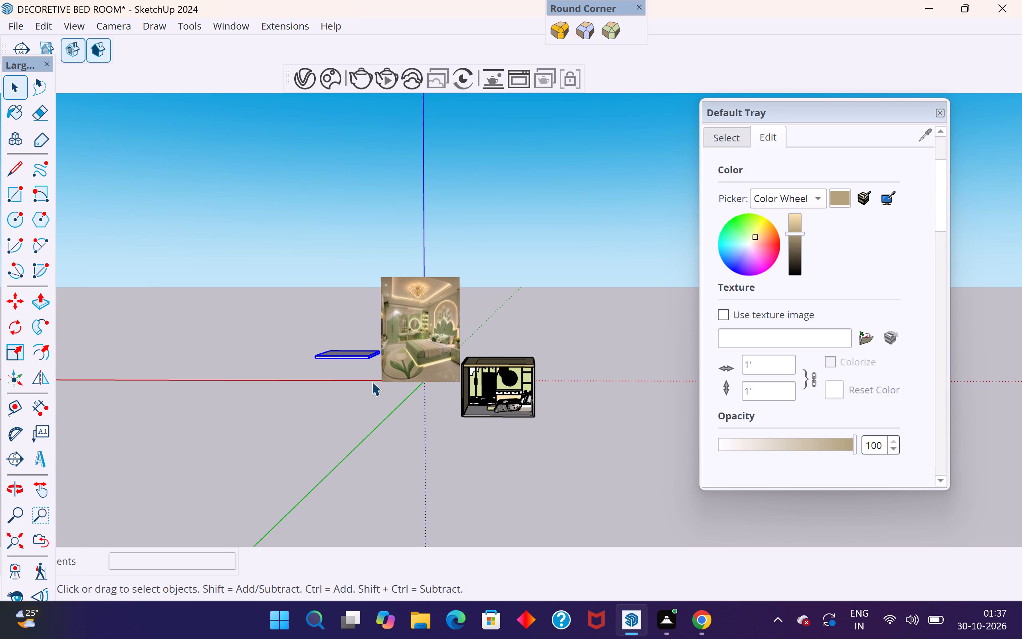
Open the Chaos Cosmos browser, go back from the Ceiling Lamp 298 005 page to the downloaded assets, and close the browser.
scroll(570, 361, up, 5)
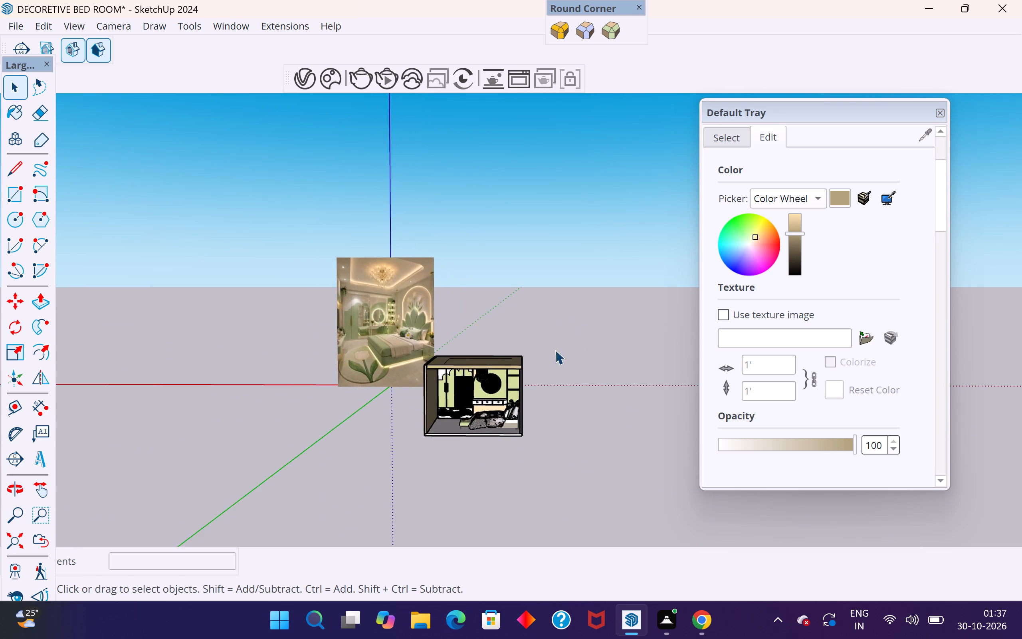
scroll(555, 350, up, 7)
scroll(445, 224, down, 5)
scroll(466, 332, up, 8)
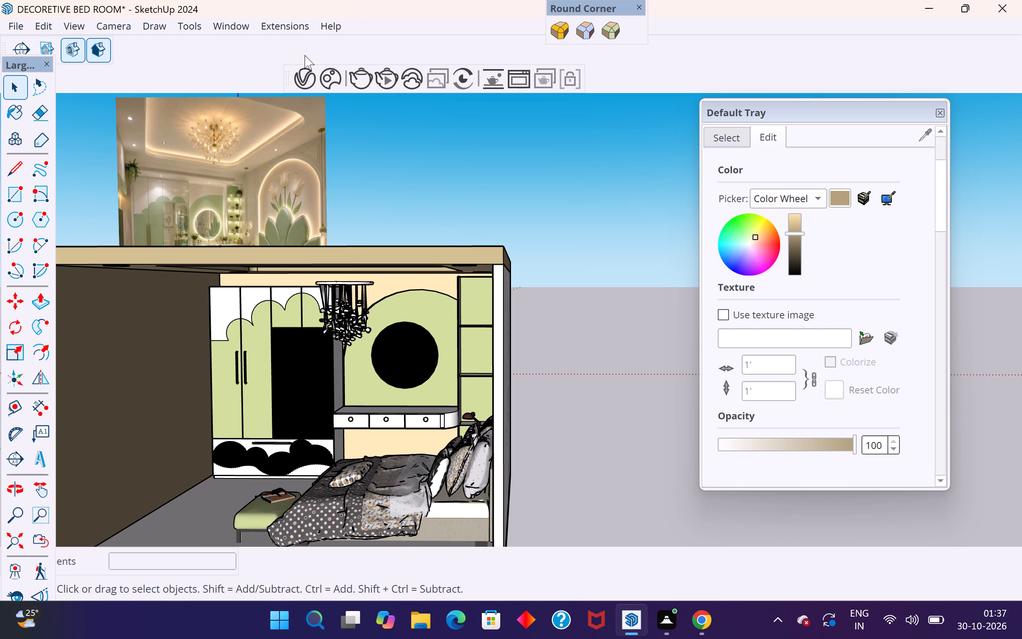
click(336, 76)
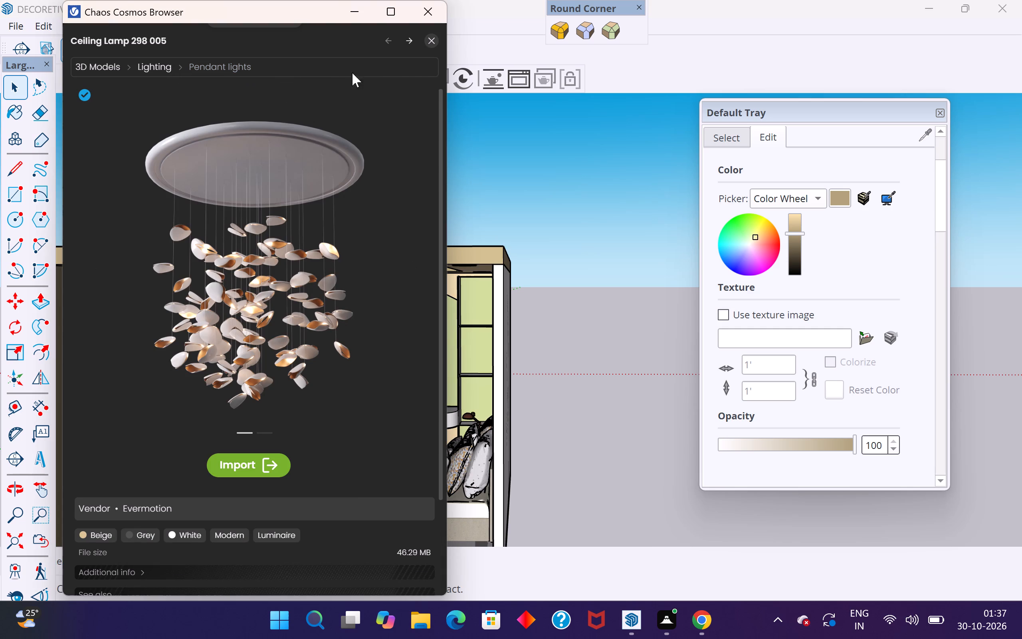
scroll(166, 82, up, 5)
click(406, 44)
click(430, 42)
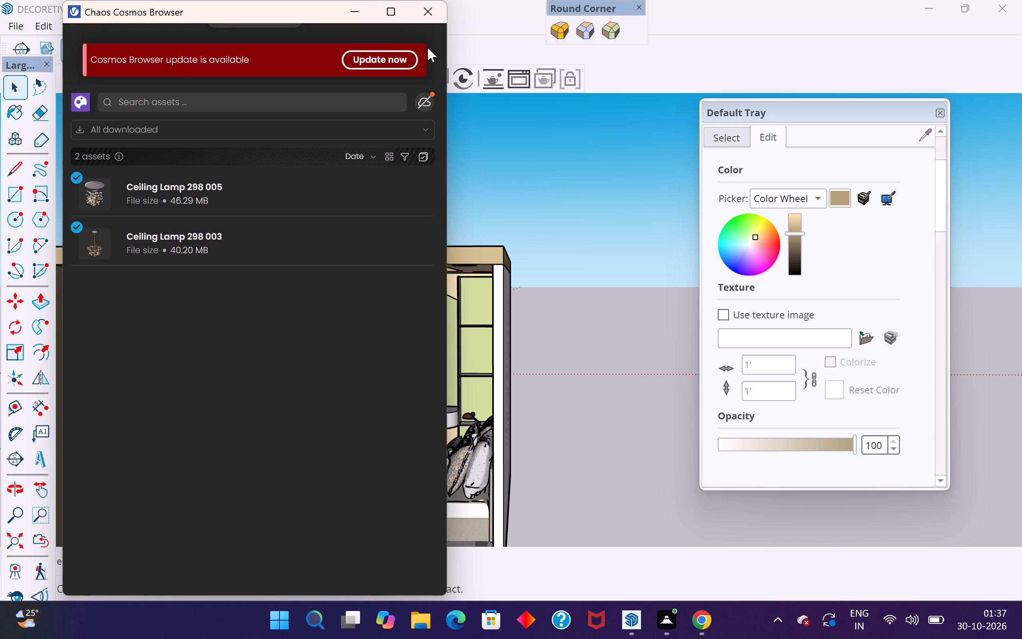
click(435, 8)
Start the Chaos Cosmos browser update, open the browser's settings page, and close the browser.
click(335, 78)
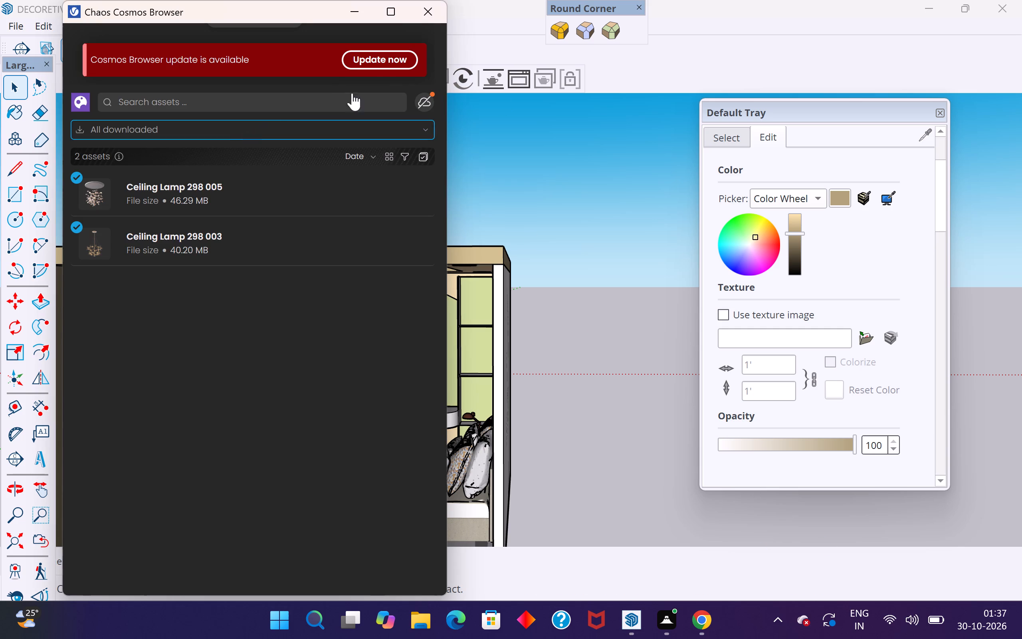
click(393, 59)
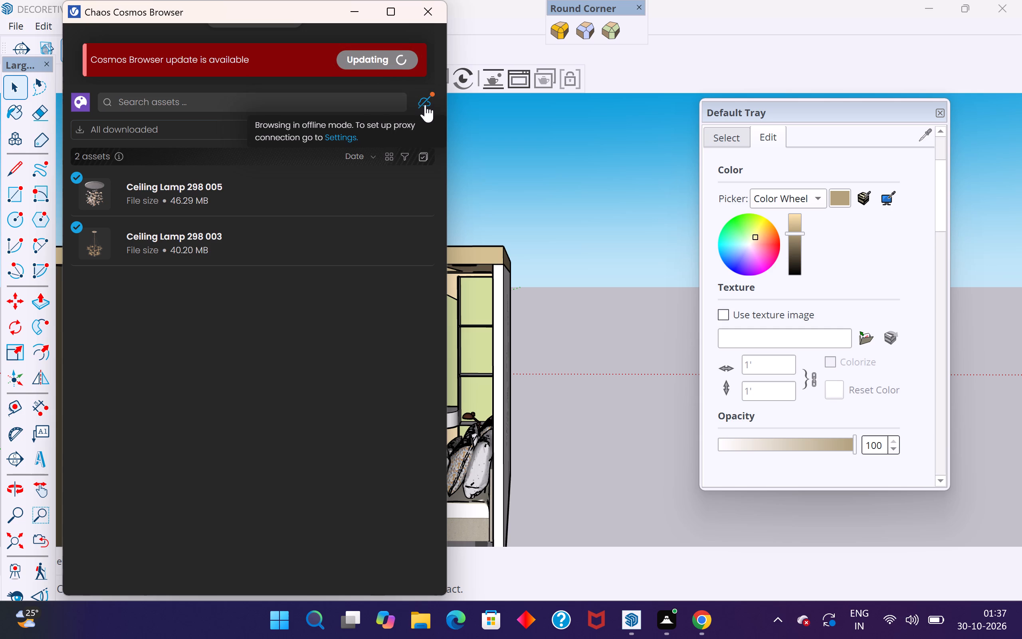
click(425, 105)
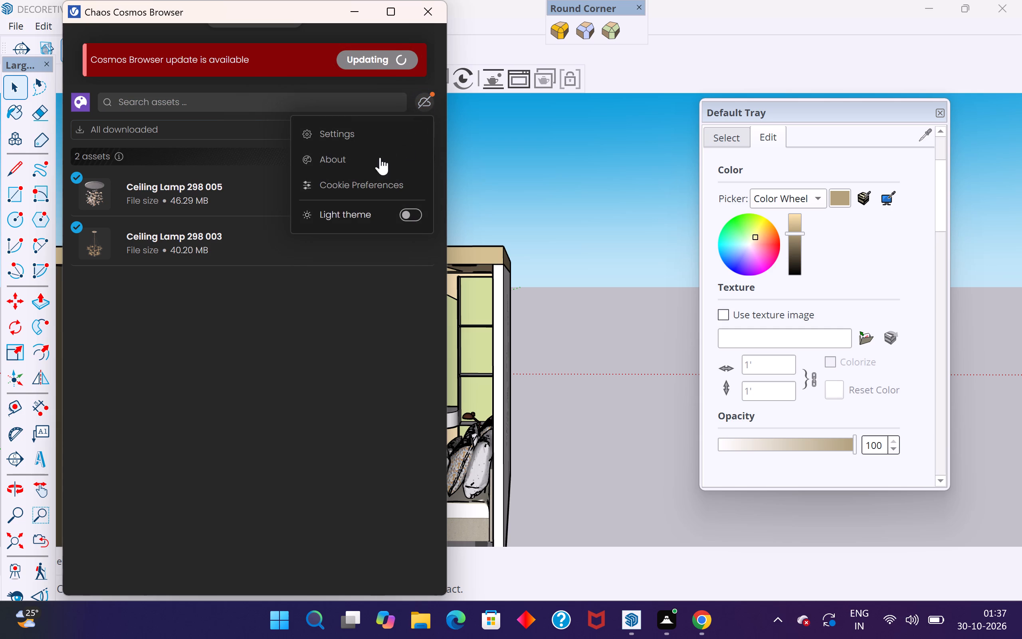
click(363, 135)
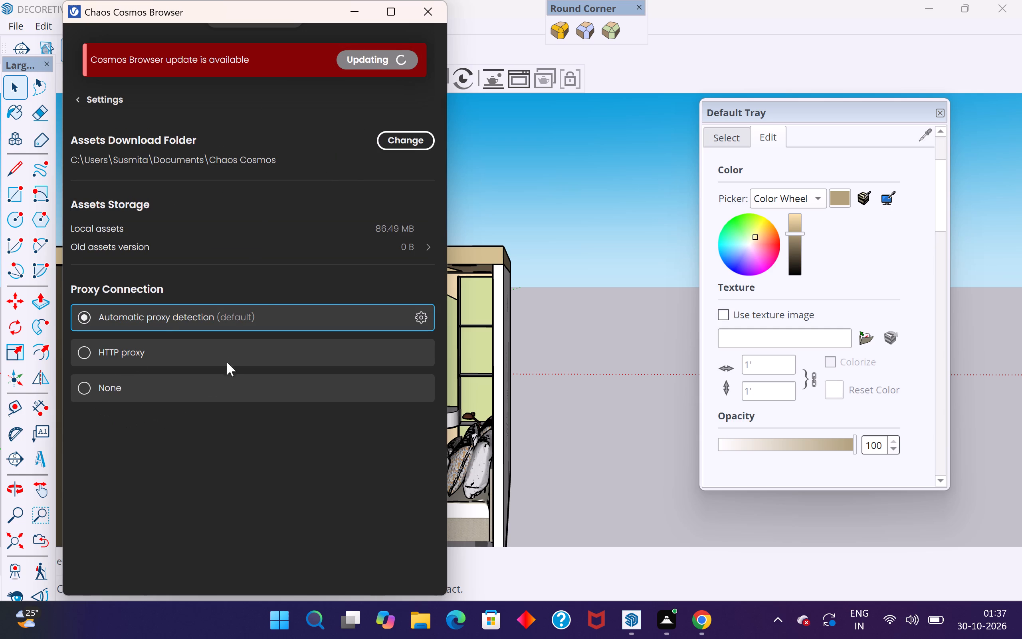
click(434, 10)
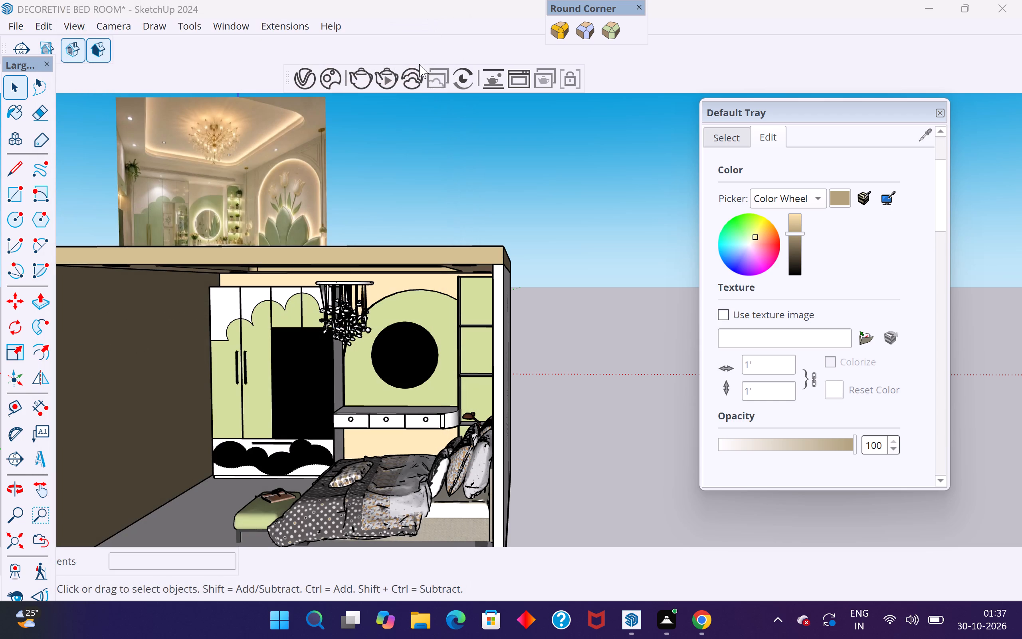
Move the hanging ceiling lamp up about 11 3/4" into the ceiling recess.
click(525, 184)
scroll(533, 244, down, 6)
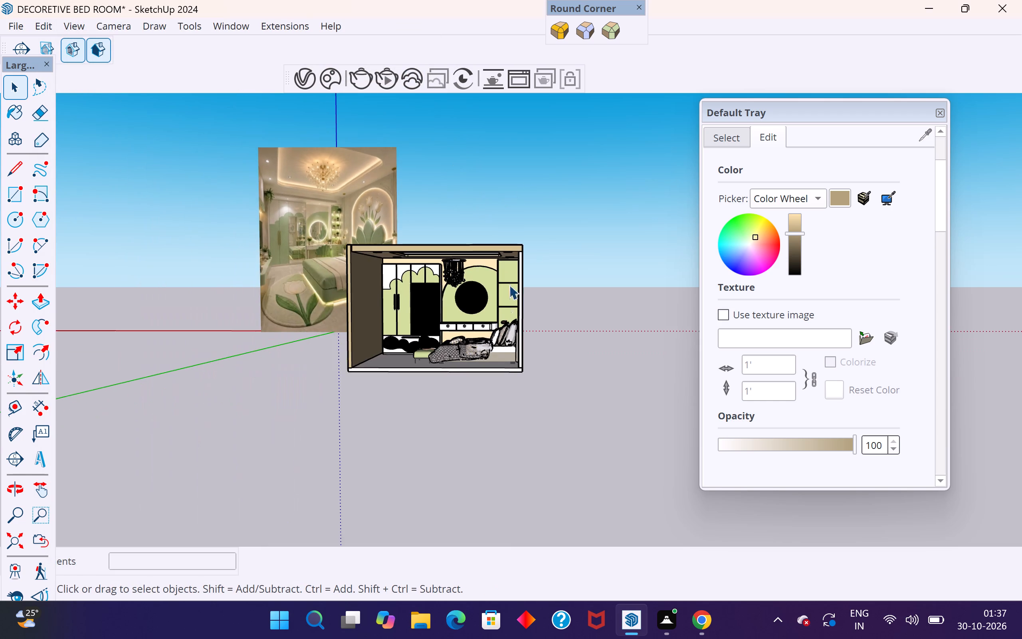
middle_drag(511, 346, 590, 294)
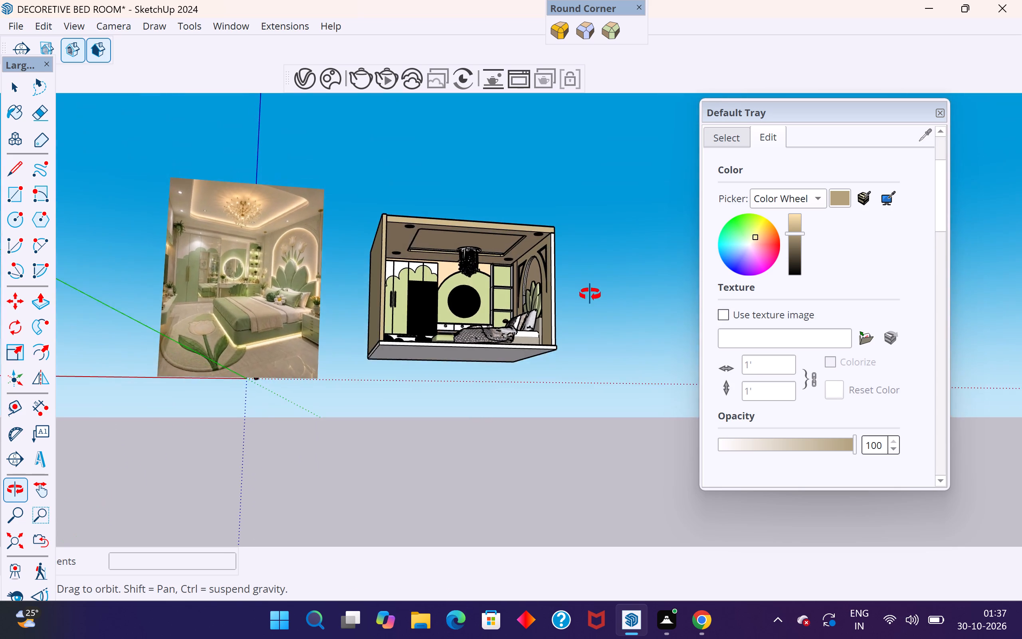
middle_drag(590, 294, 574, 279)
scroll(496, 254, up, 9)
middle_drag(466, 246, 446, 272)
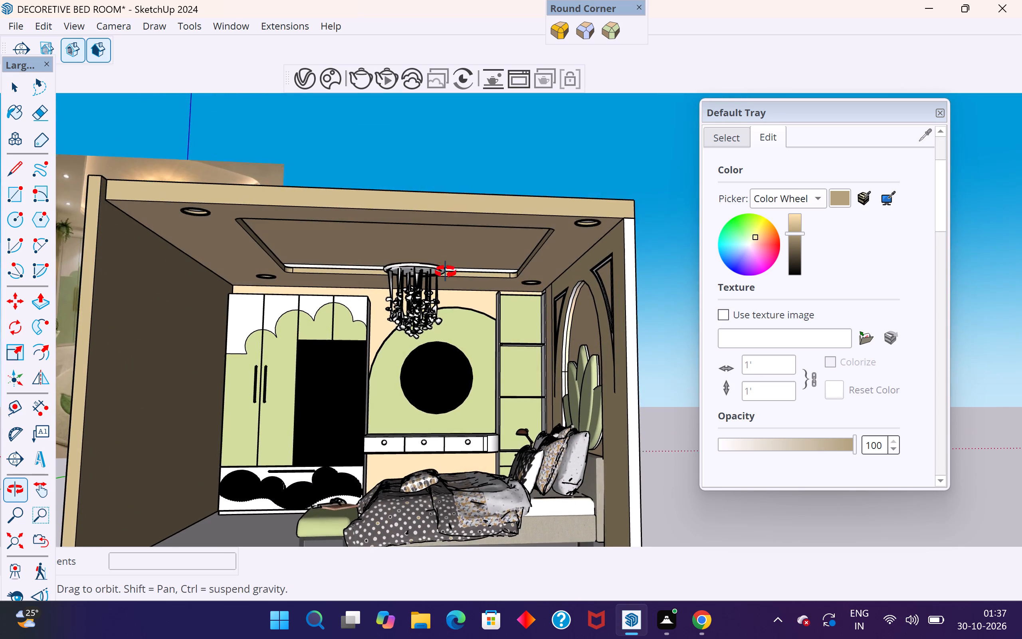
middle_drag(446, 272, 446, 288)
scroll(435, 282, up, 4)
click(426, 272)
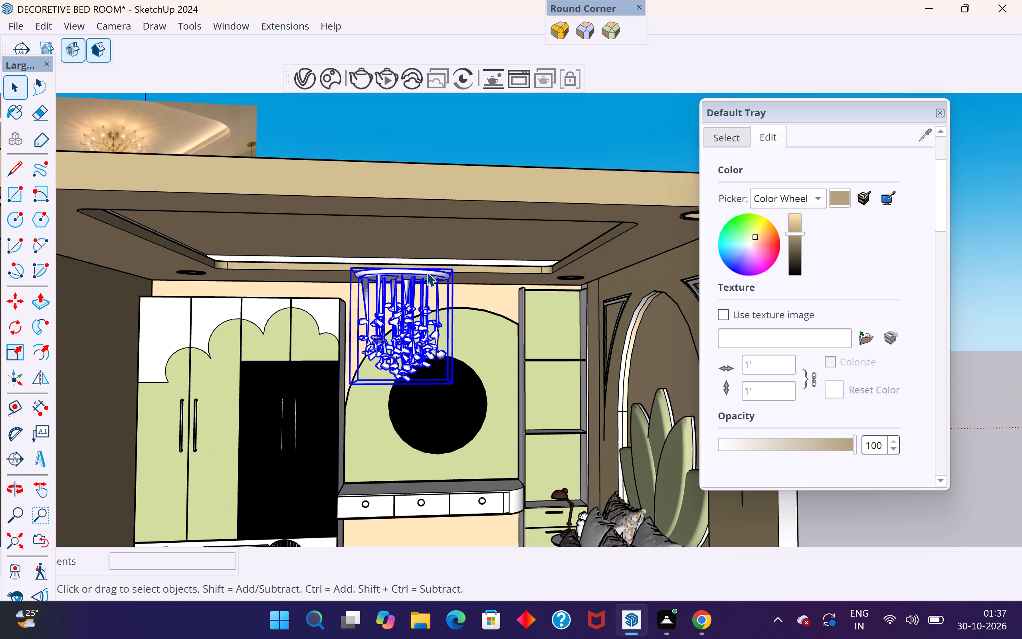
key(m)
click(457, 276)
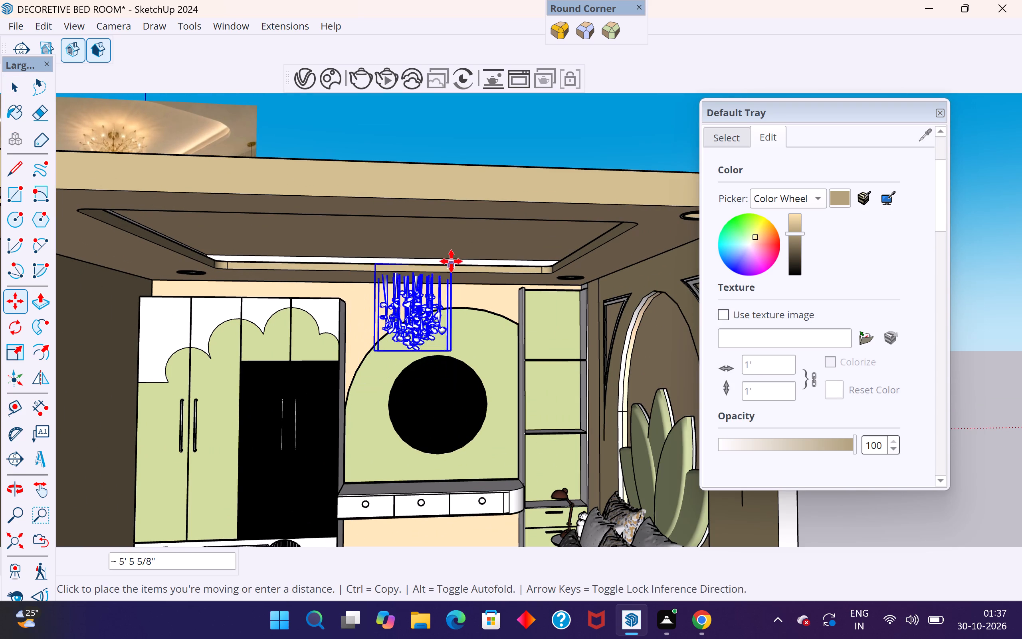
click(451, 231)
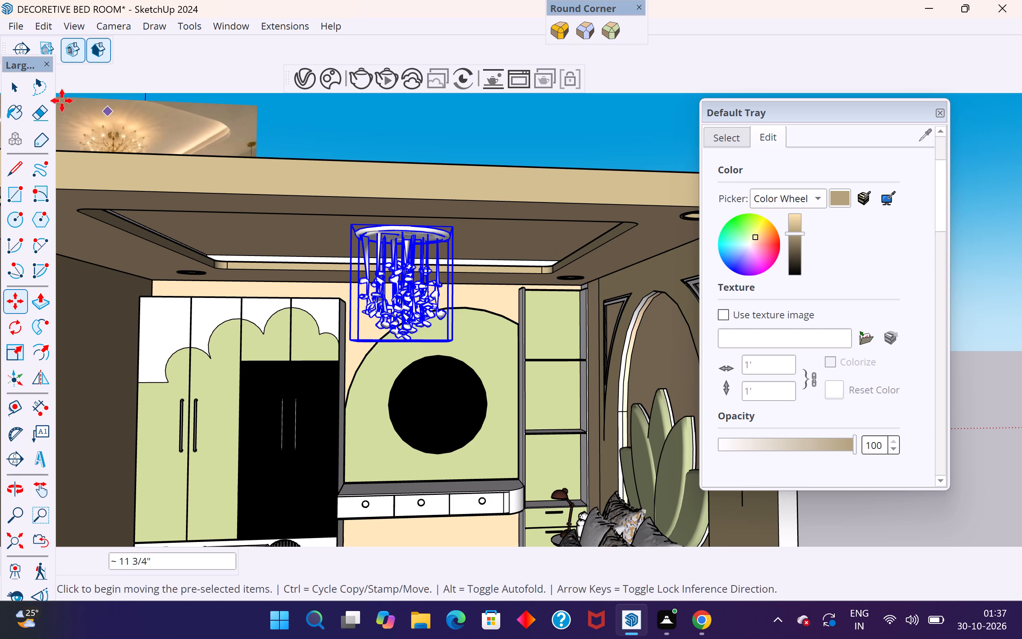
click(14, 83)
click(316, 118)
Close the Default Tray to clear the modeling view.
scroll(301, 338, down, 6)
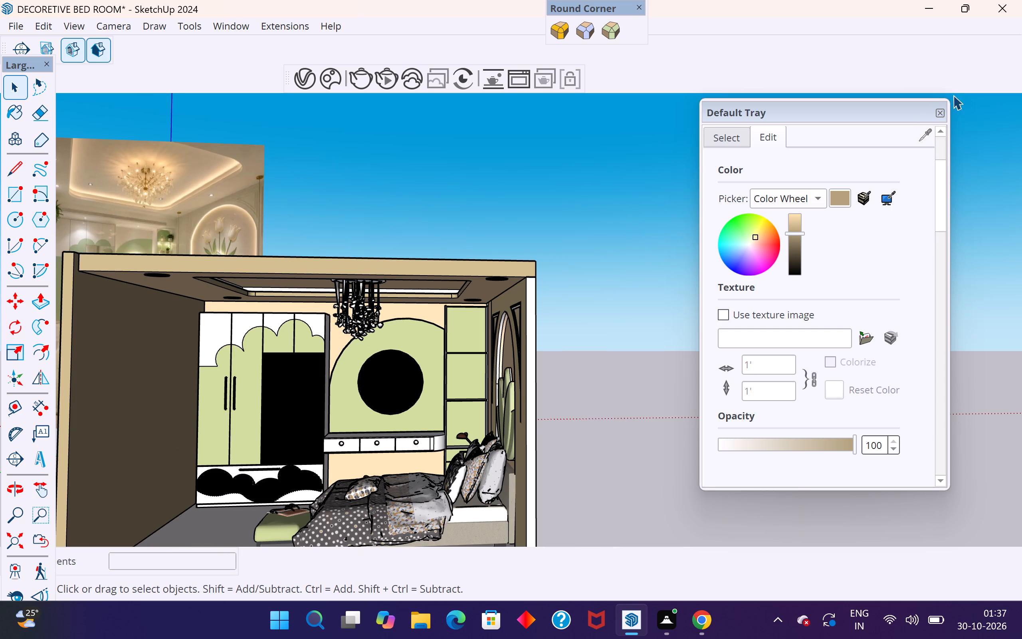
click(941, 112)
Start a V-Ray render of the bedroom from a slightly raised front view.
scroll(801, 195, down, 4)
middle_drag(791, 244, 790, 283)
scroll(713, 377, up, 3)
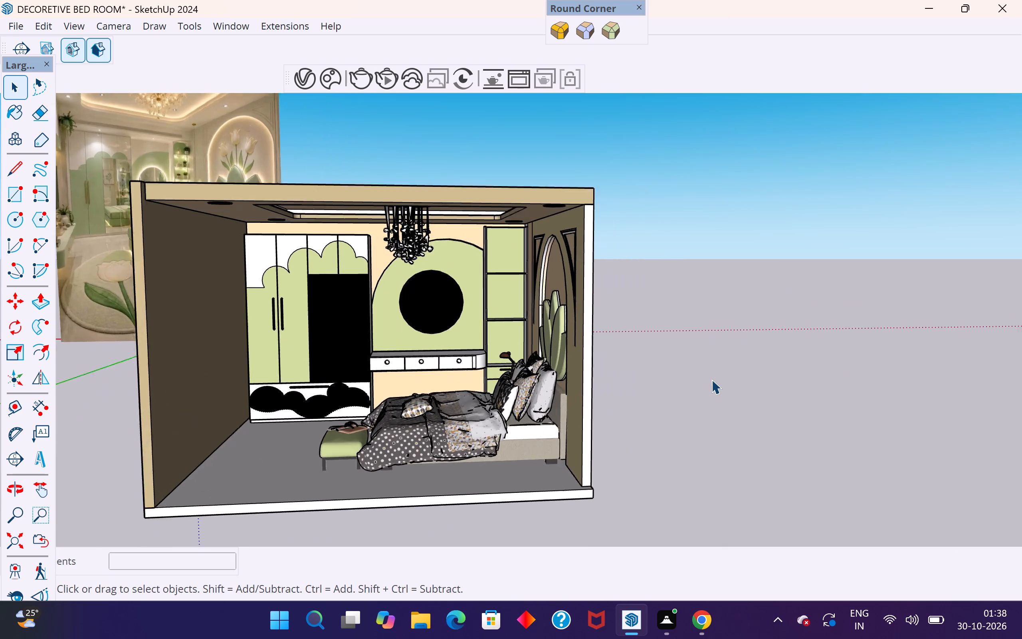
scroll(711, 379, up, 1)
scroll(731, 252, down, 3)
middle_drag(739, 274, 729, 314)
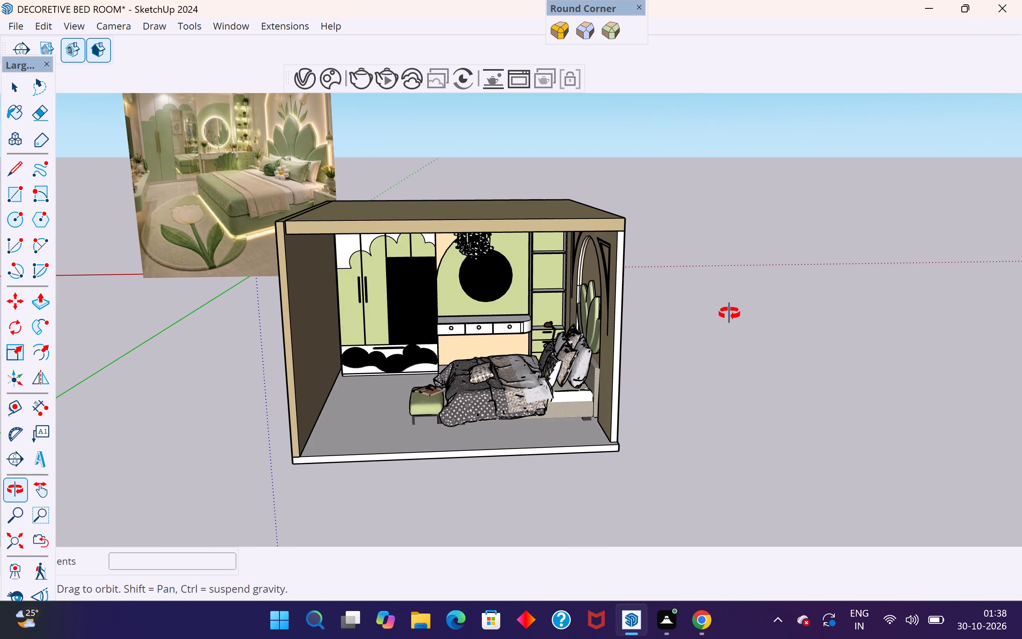
middle_drag(729, 314, 732, 317)
click(306, 76)
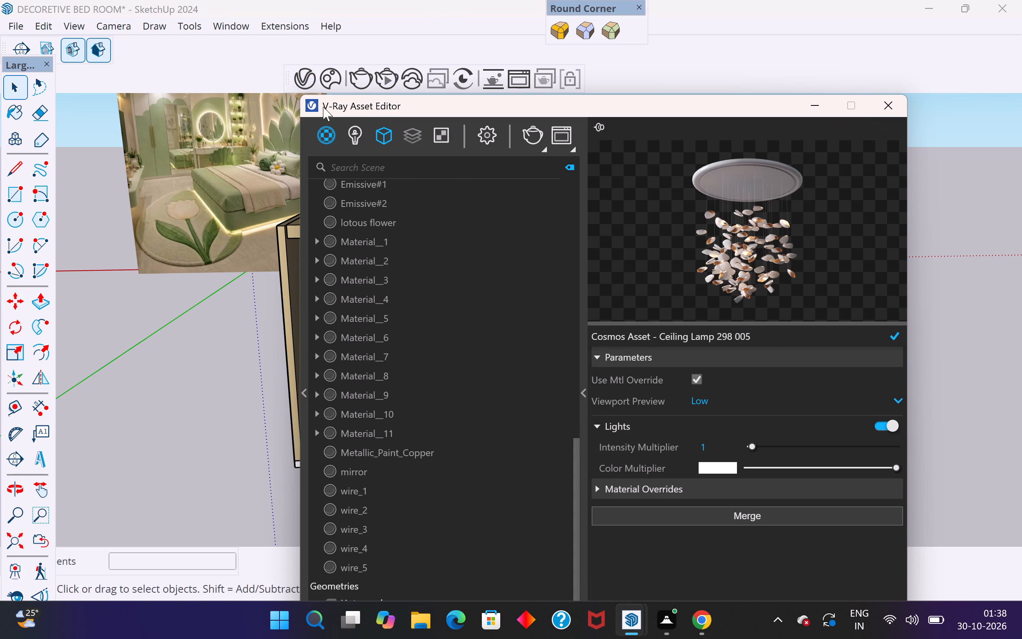
click(536, 138)
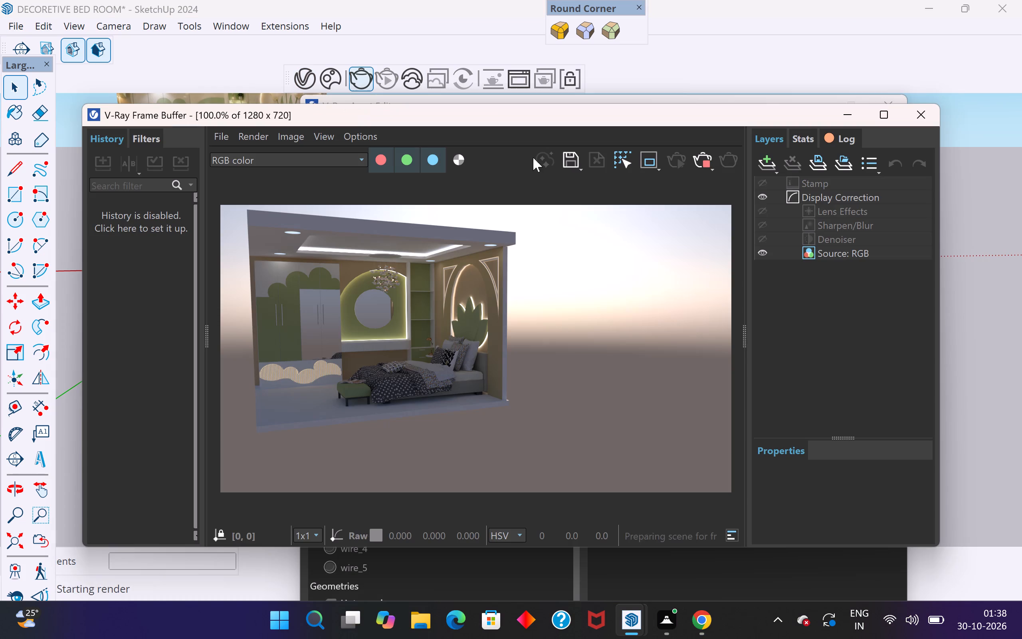
Examine the render of the bedroom in progress, and close the V-Ray Asset Editor and Frame Buffer.
middle_drag(498, 417, 487, 402)
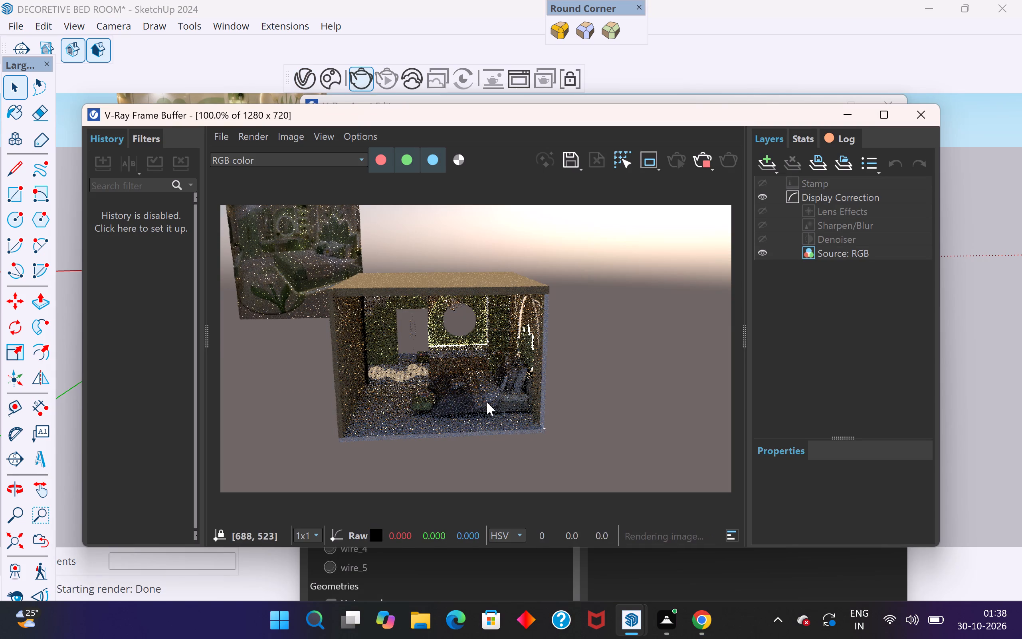
middle_drag(487, 402, 474, 380)
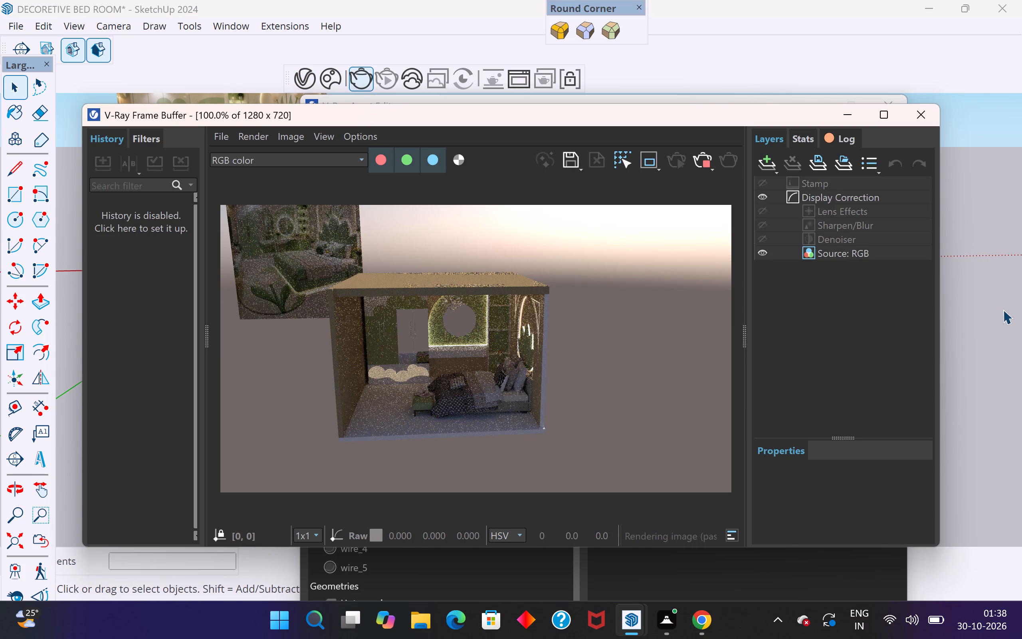
click(975, 246)
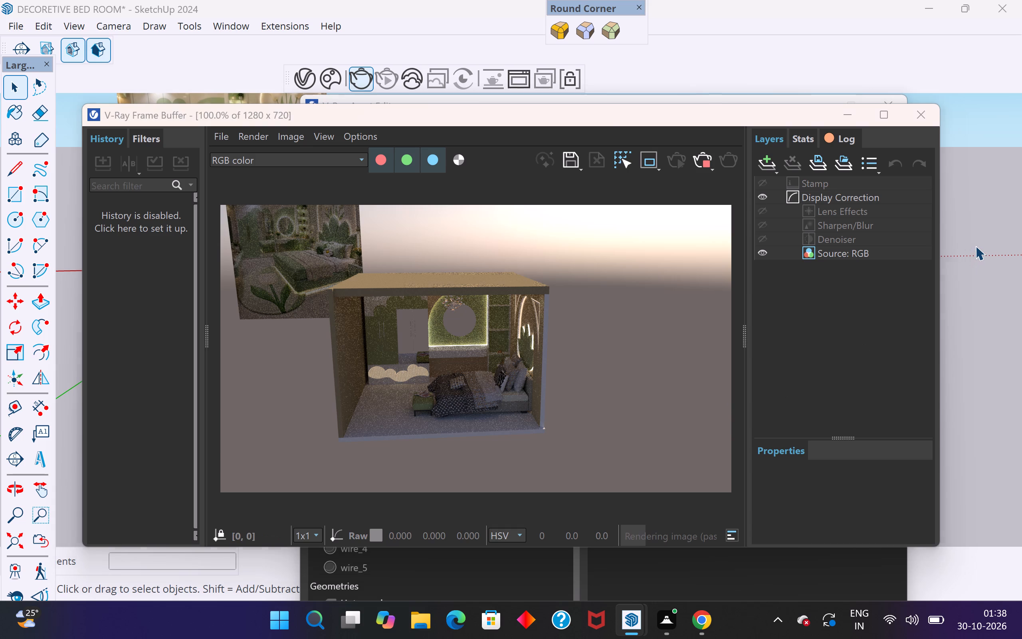
drag(607, 120, 925, 95)
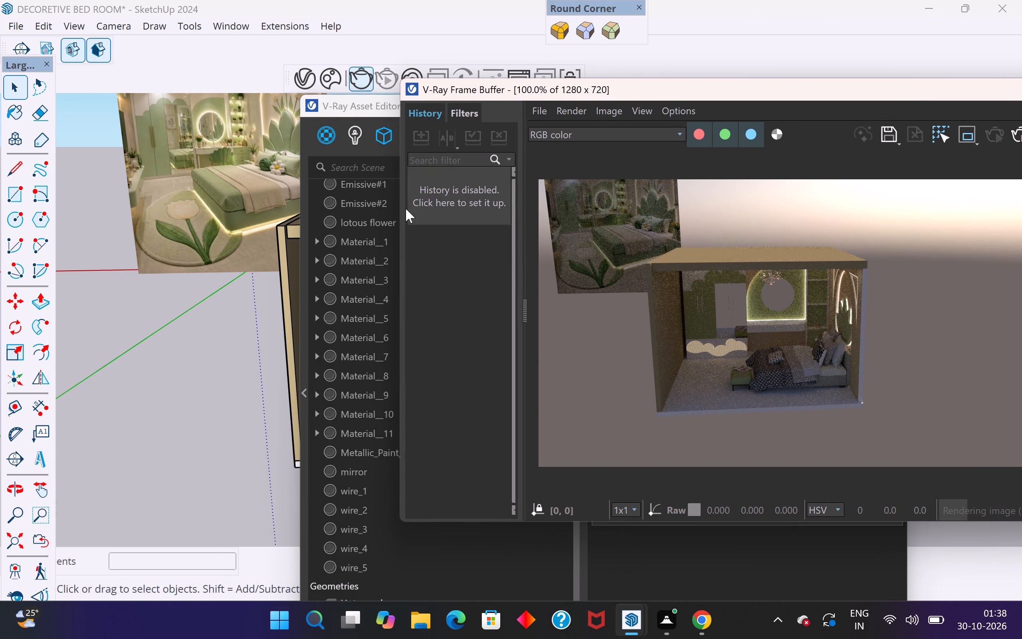
click(359, 105)
click(885, 95)
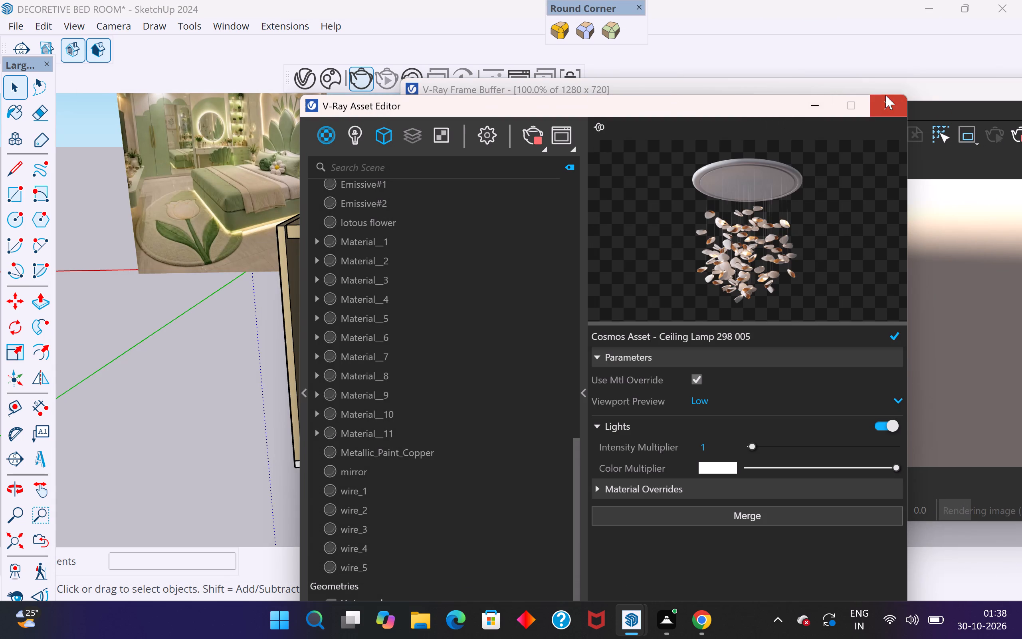
scroll(134, 402, down, 5)
middle_drag(328, 408, 369, 288)
drag(834, 99, 698, 112)
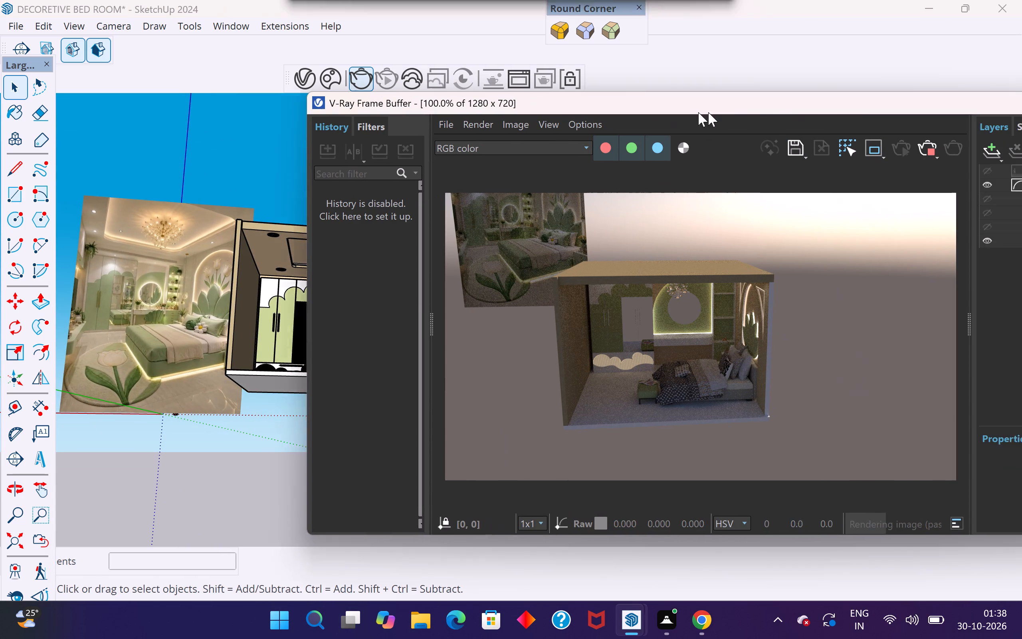
drag(698, 112, 566, 112)
click(969, 106)
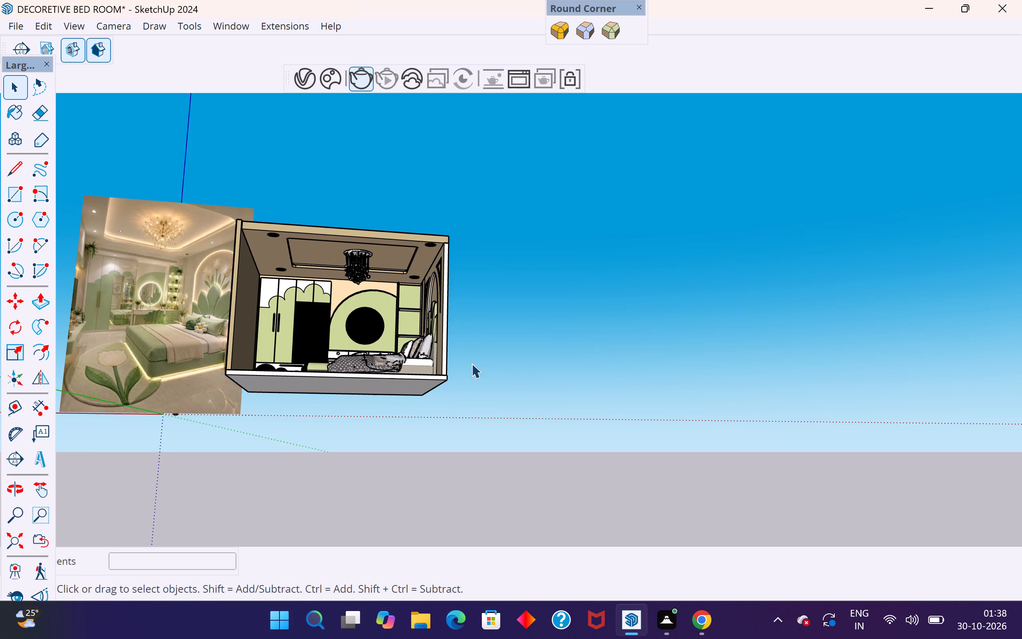
Hide the bedroom reference image beside the room.
scroll(509, 346, down, 3)
click(199, 350)
right_click(199, 350)
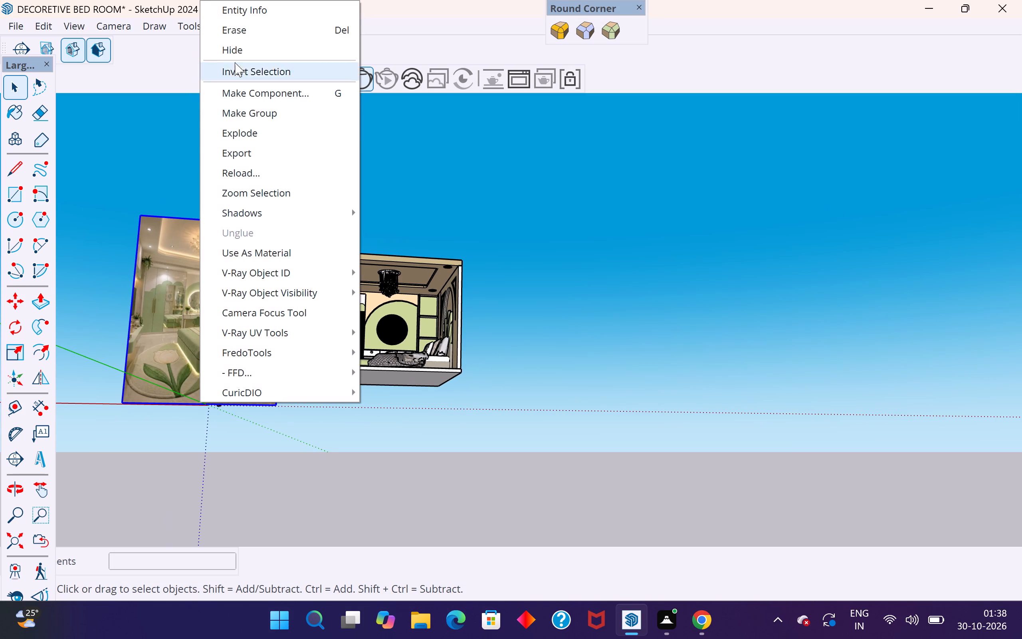
click(244, 50)
Frame the open front of the room, check the Chaos Cosmos browser's update progress, and close it.
middle_drag(408, 426, 355, 444)
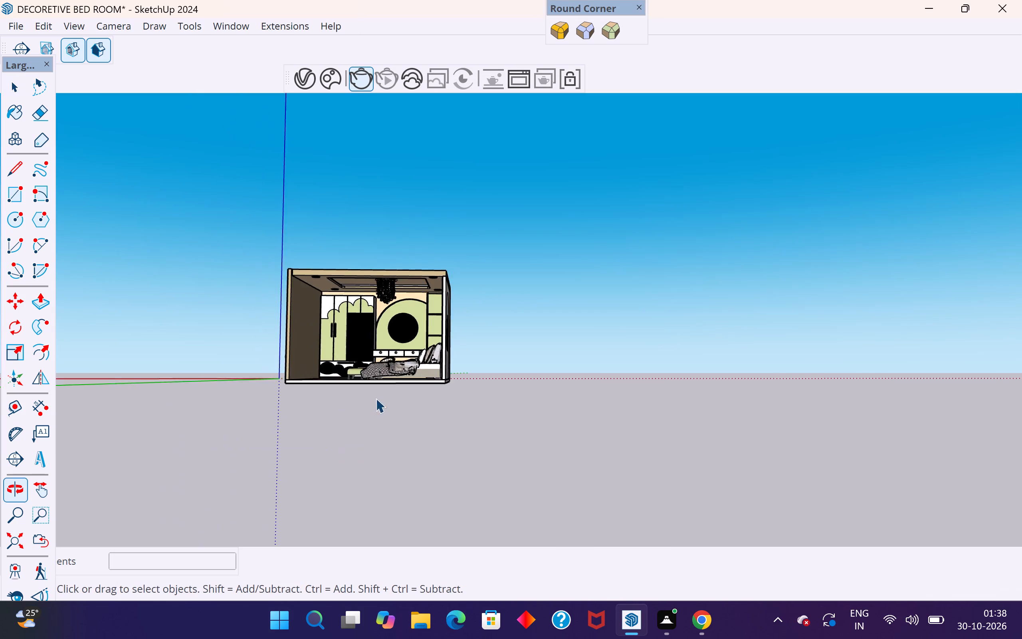
scroll(408, 325, up, 6)
scroll(621, 405, down, 5)
scroll(434, 421, up, 5)
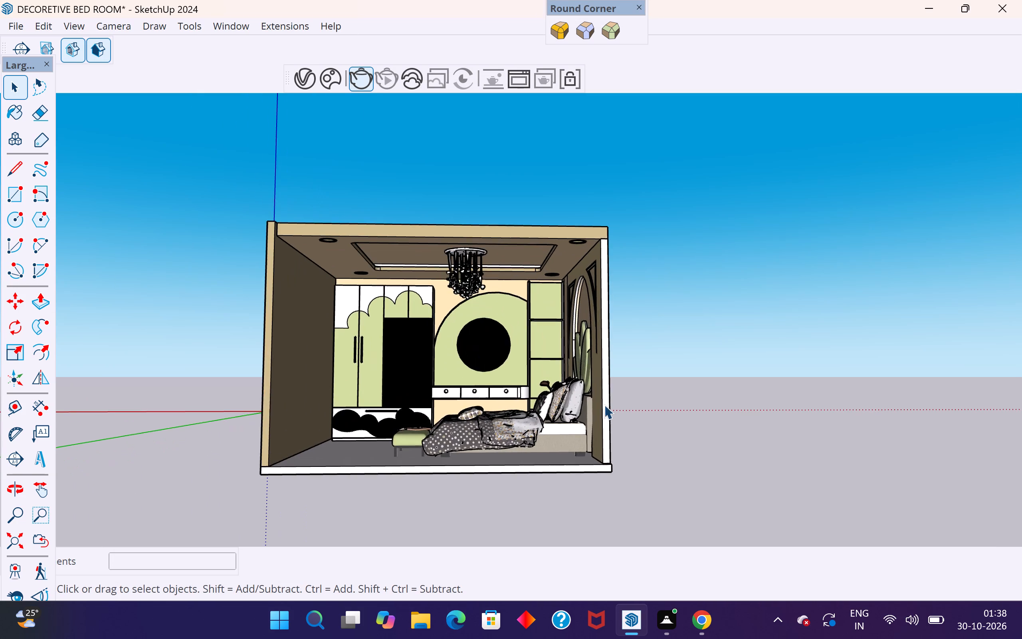
scroll(604, 405, up, 3)
middle_drag(613, 419, 616, 446)
scroll(616, 437, up, 1)
scroll(558, 453, down, 1)
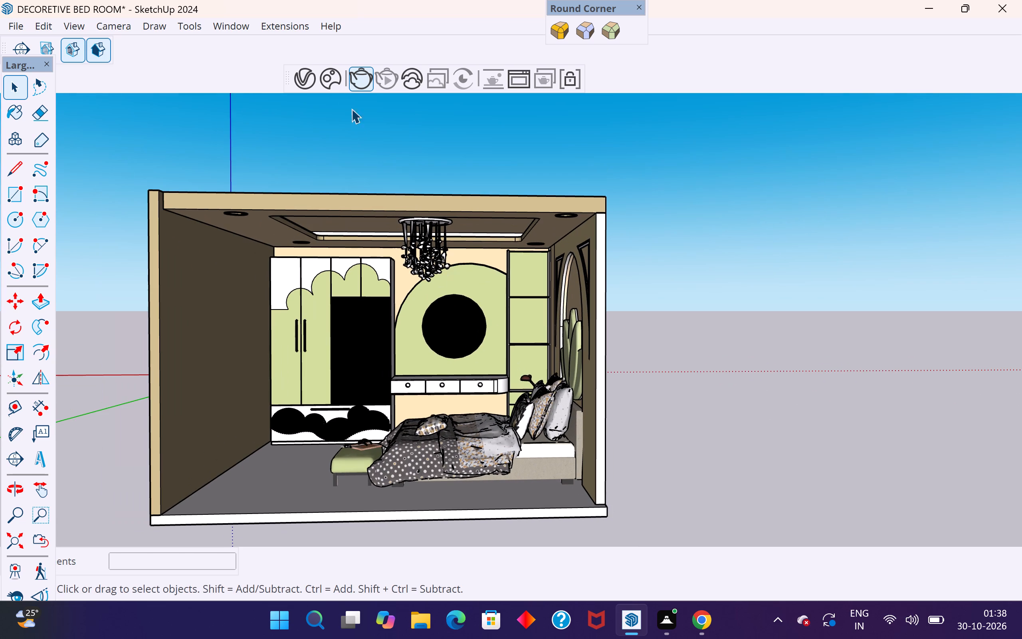
click(338, 79)
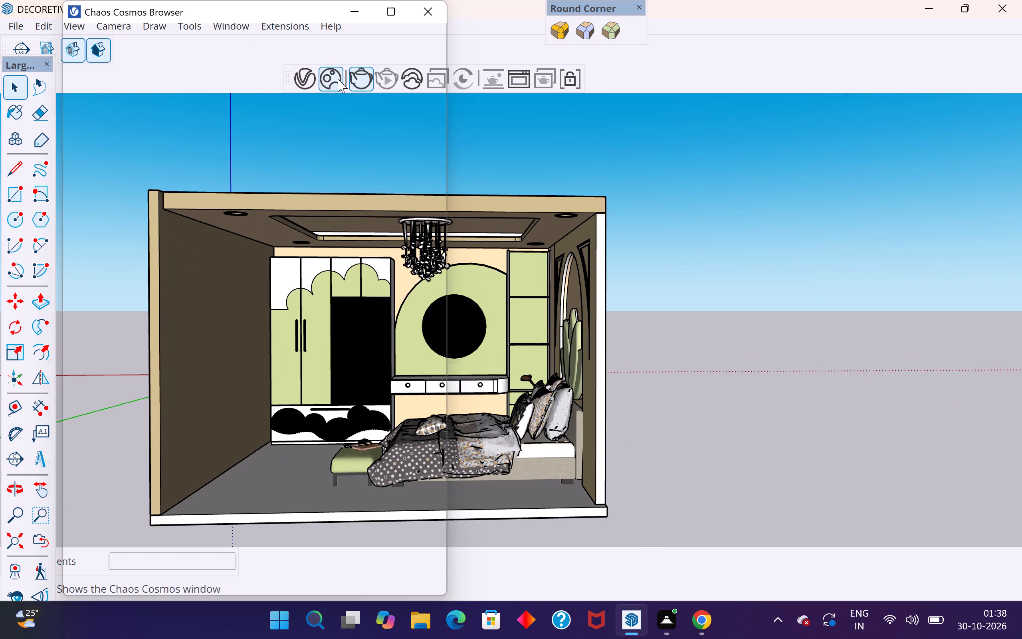
click(429, 11)
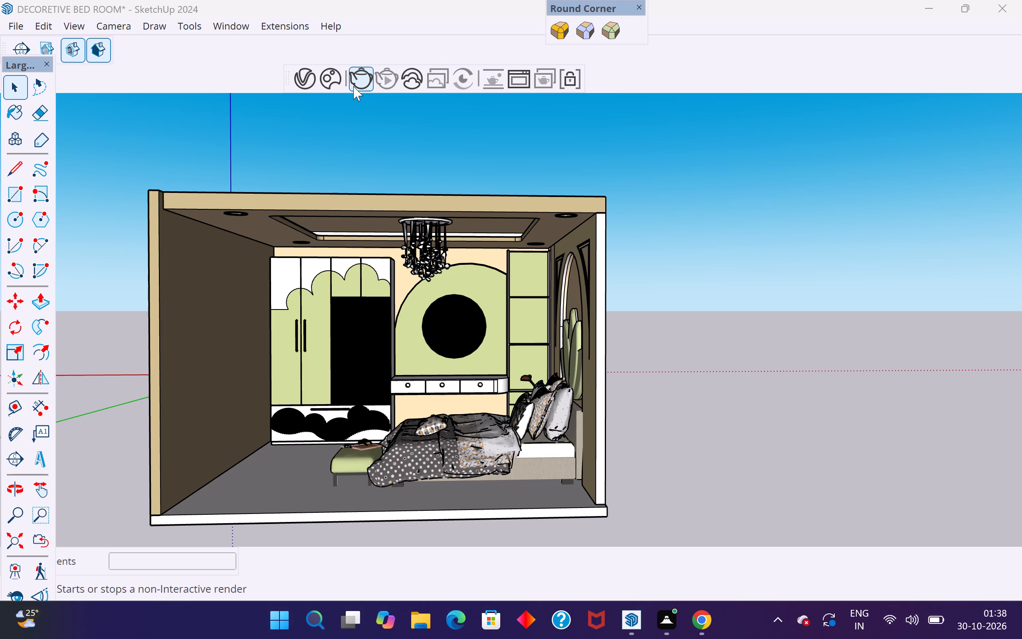
click(336, 77)
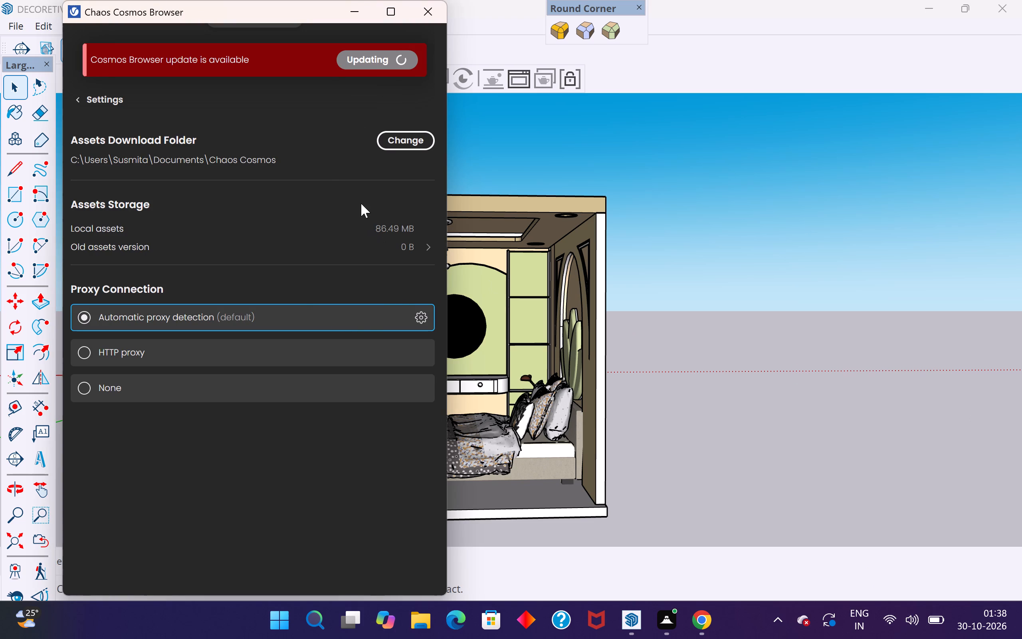
click(433, 12)
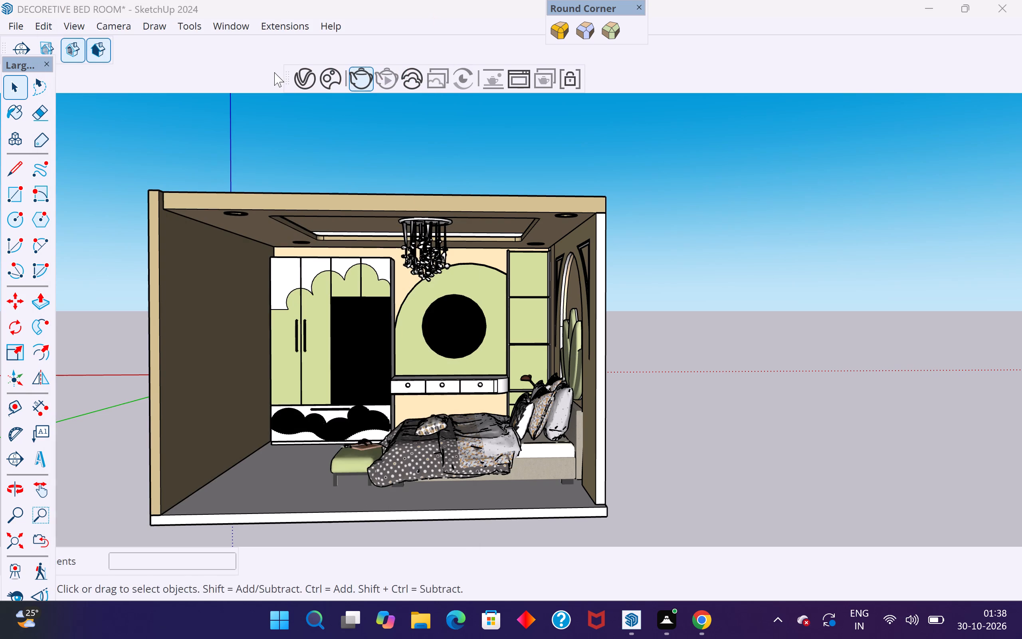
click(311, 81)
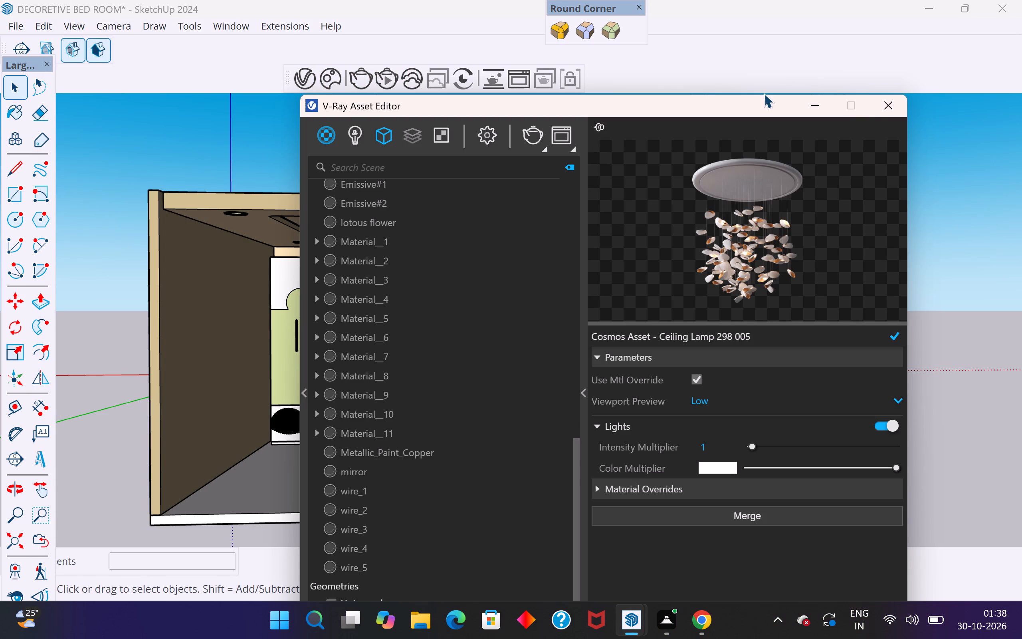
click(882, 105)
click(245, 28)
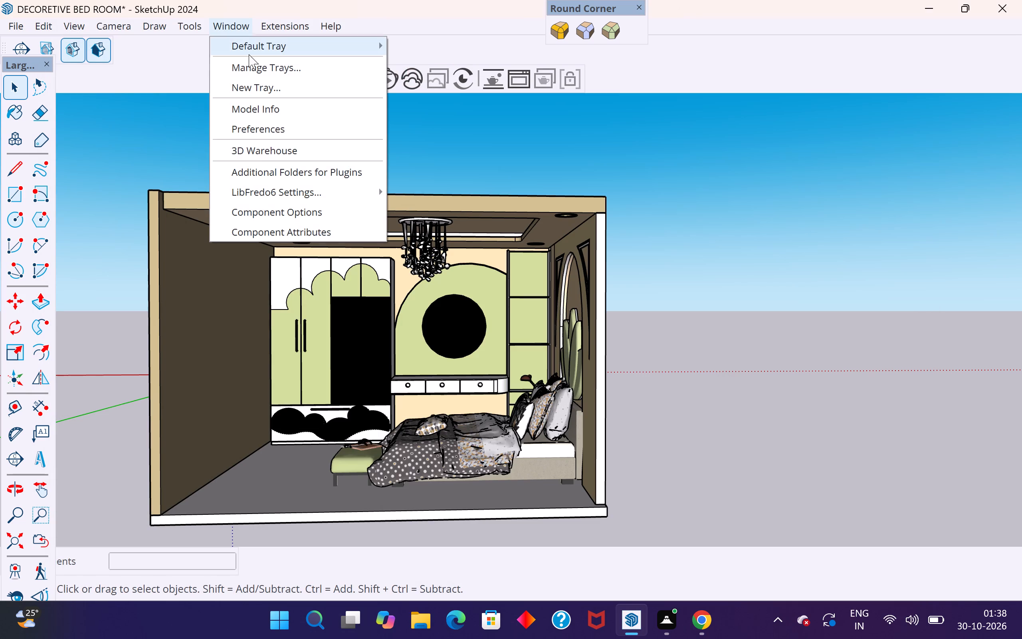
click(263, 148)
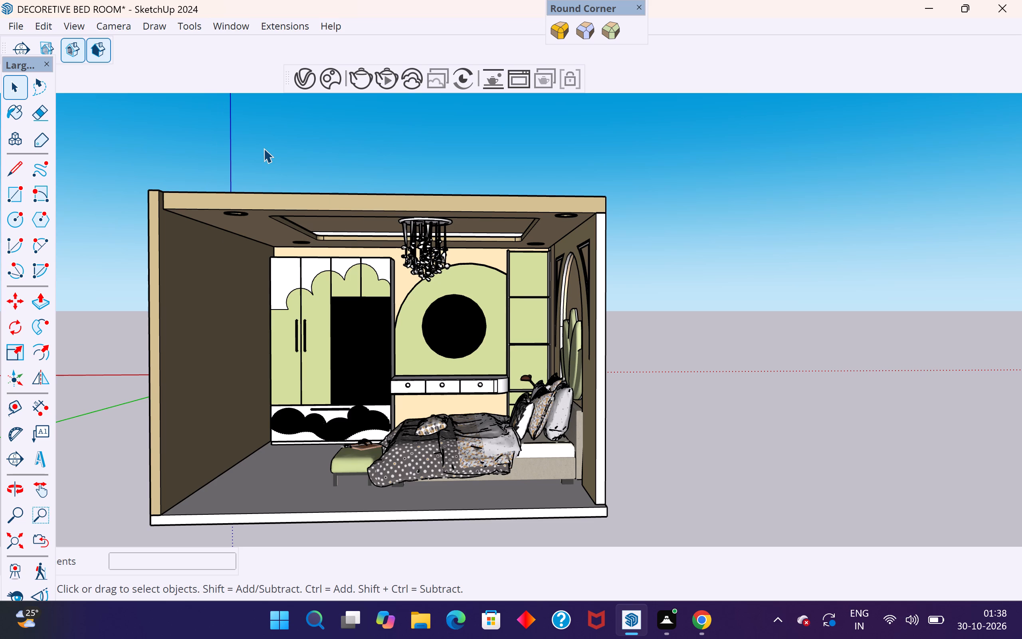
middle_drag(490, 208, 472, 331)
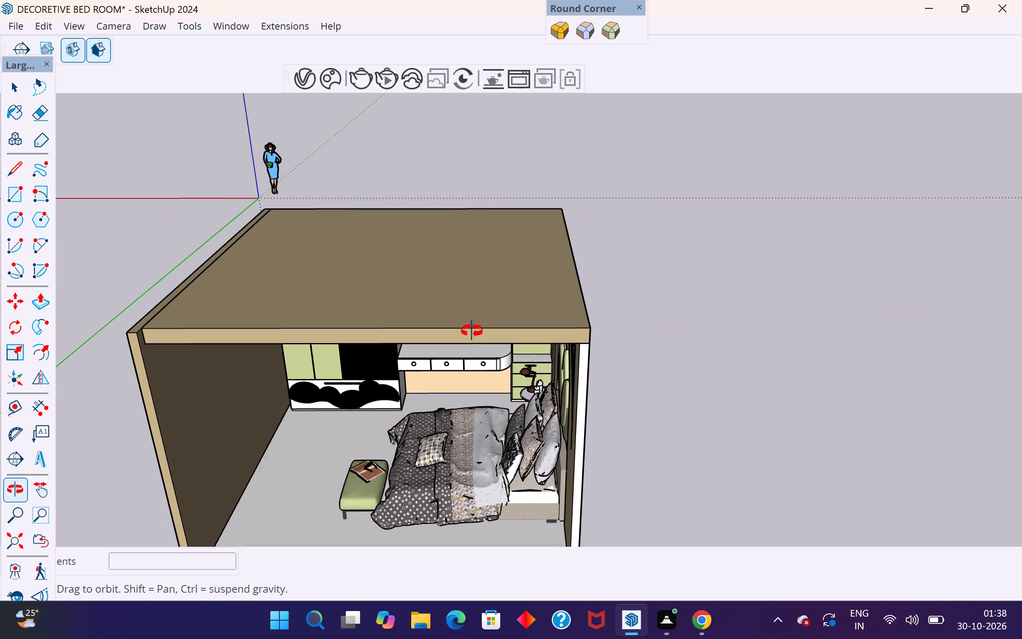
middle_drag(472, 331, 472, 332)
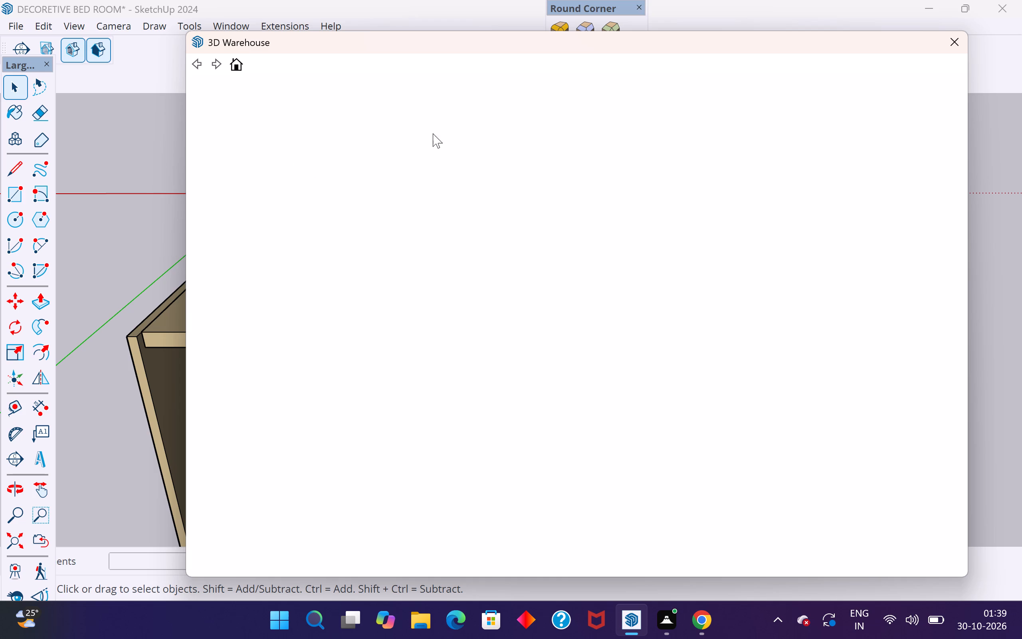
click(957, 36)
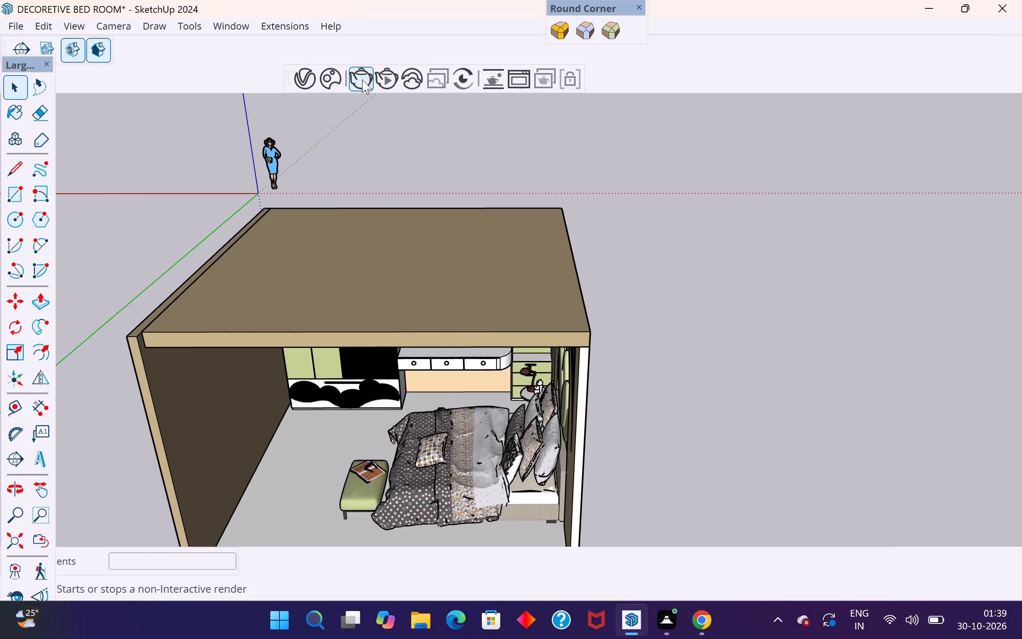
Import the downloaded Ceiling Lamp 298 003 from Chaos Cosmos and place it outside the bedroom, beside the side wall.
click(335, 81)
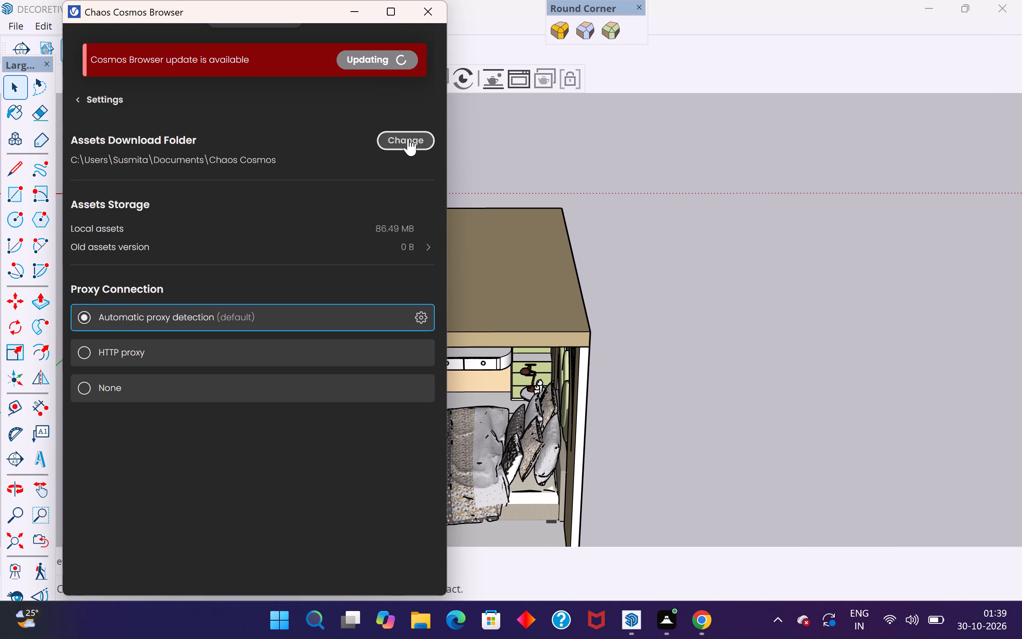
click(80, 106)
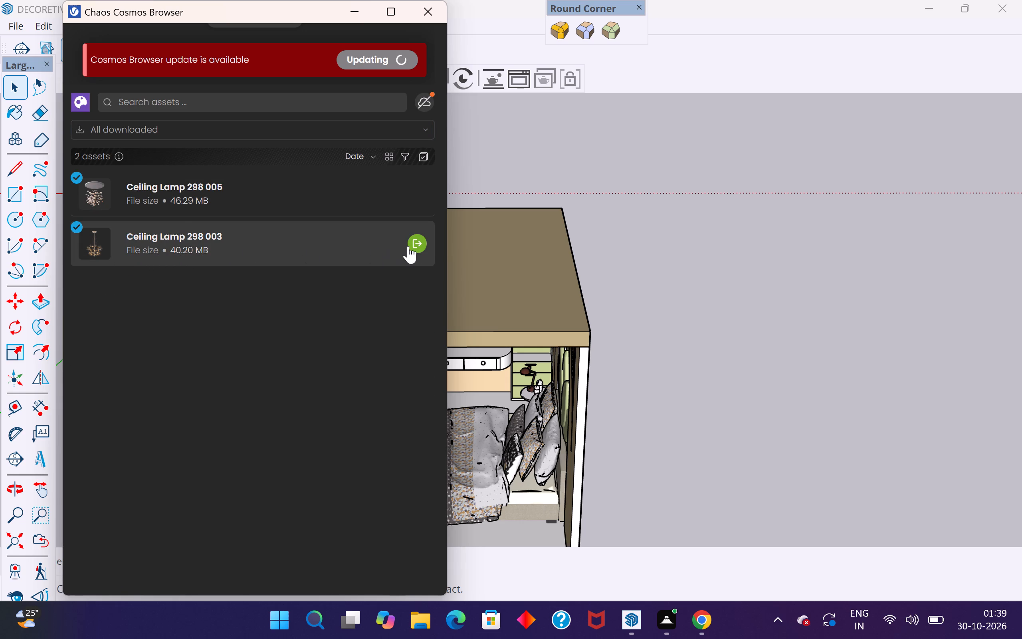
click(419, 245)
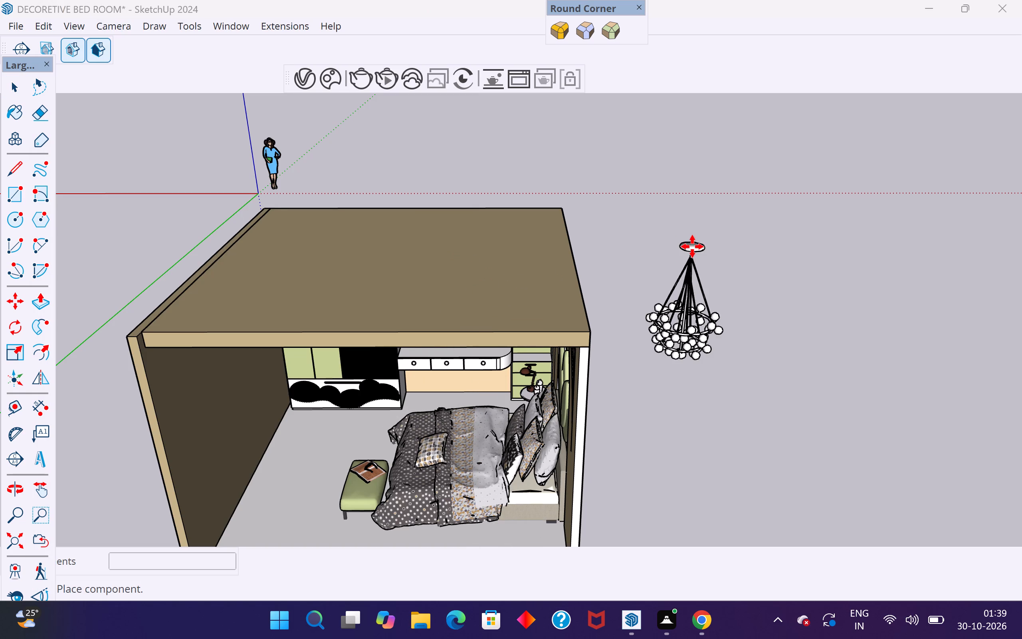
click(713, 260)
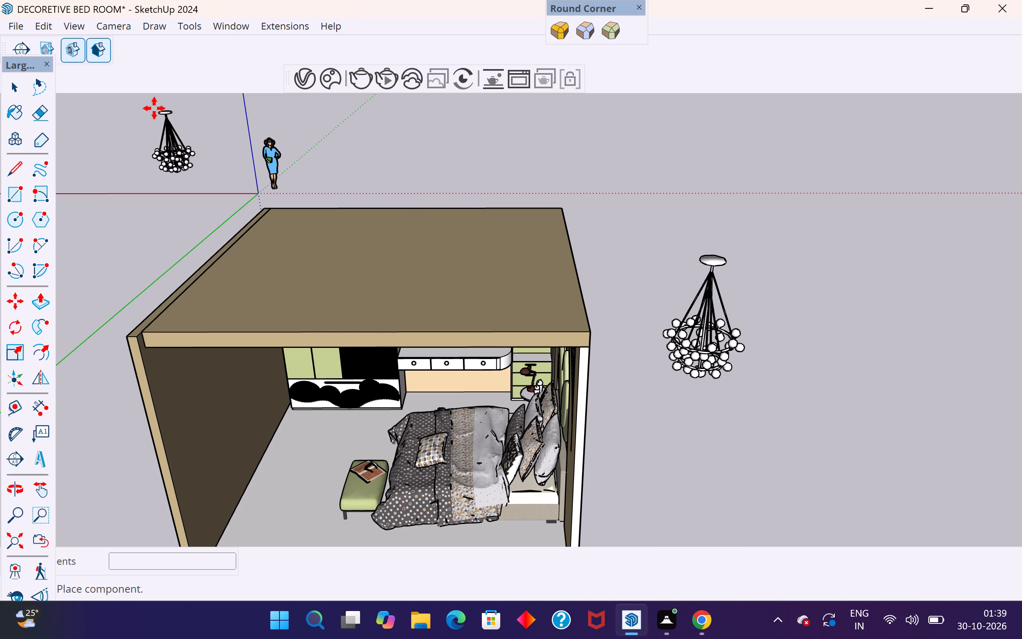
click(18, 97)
Compare the previews of Ceiling Lamp 298 005 and 298 003 in Chaos Cosmos, and close the browser.
click(93, 172)
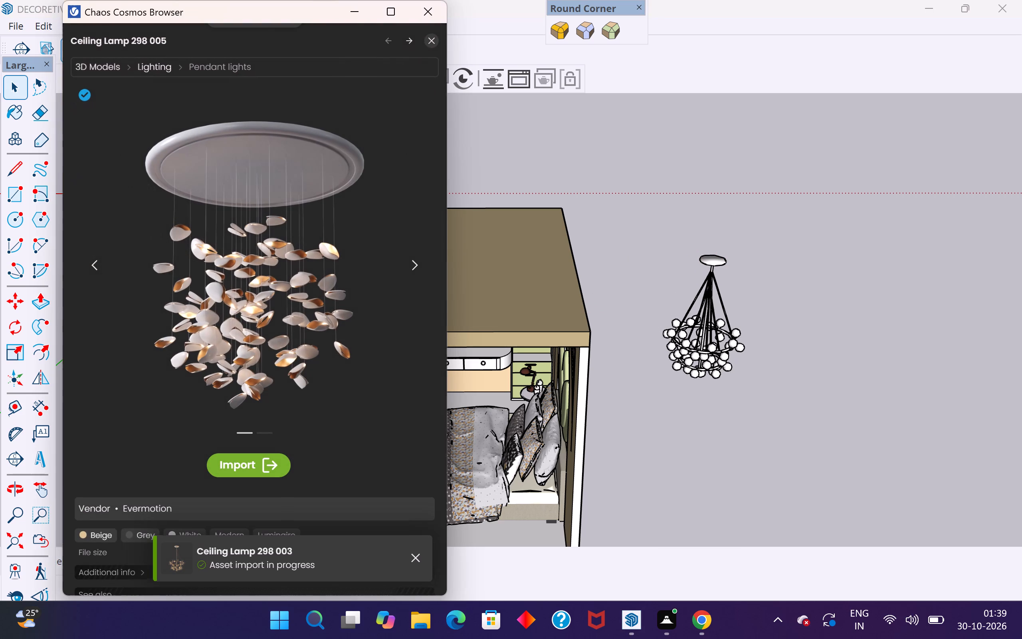
click(412, 44)
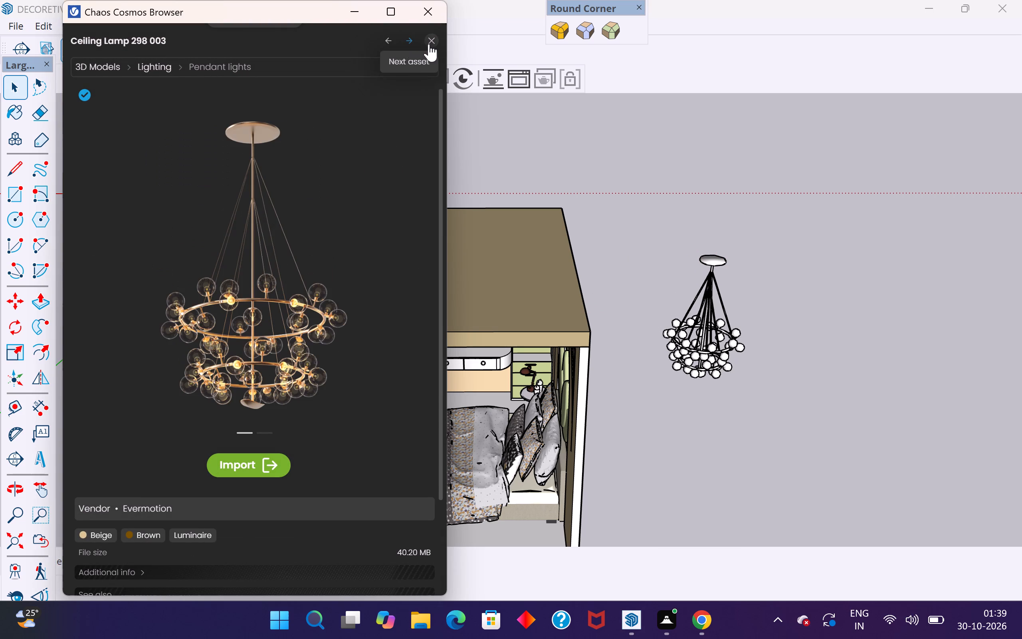
click(430, 44)
click(430, 13)
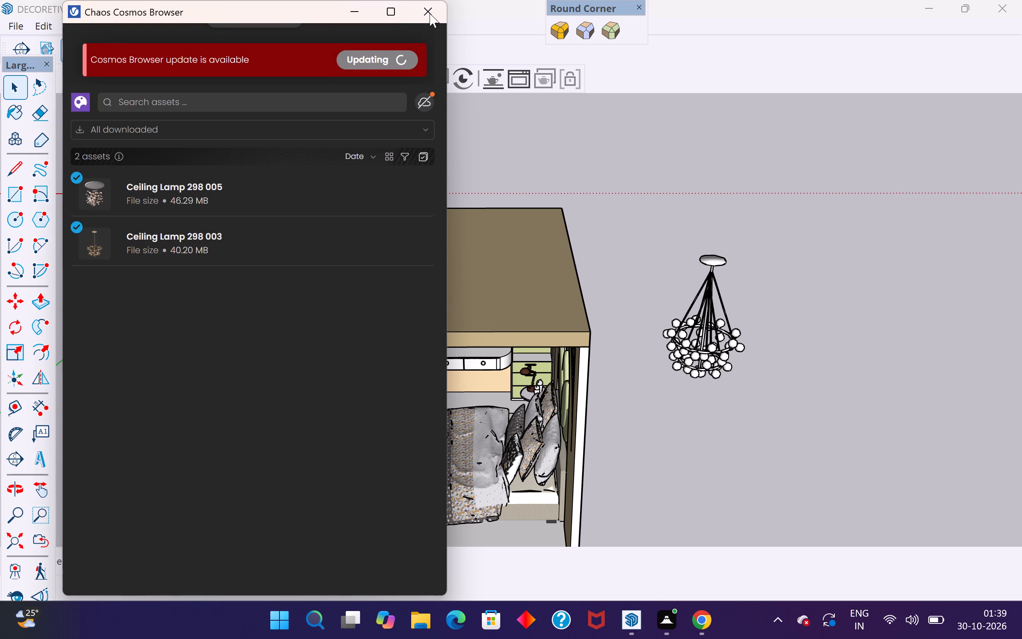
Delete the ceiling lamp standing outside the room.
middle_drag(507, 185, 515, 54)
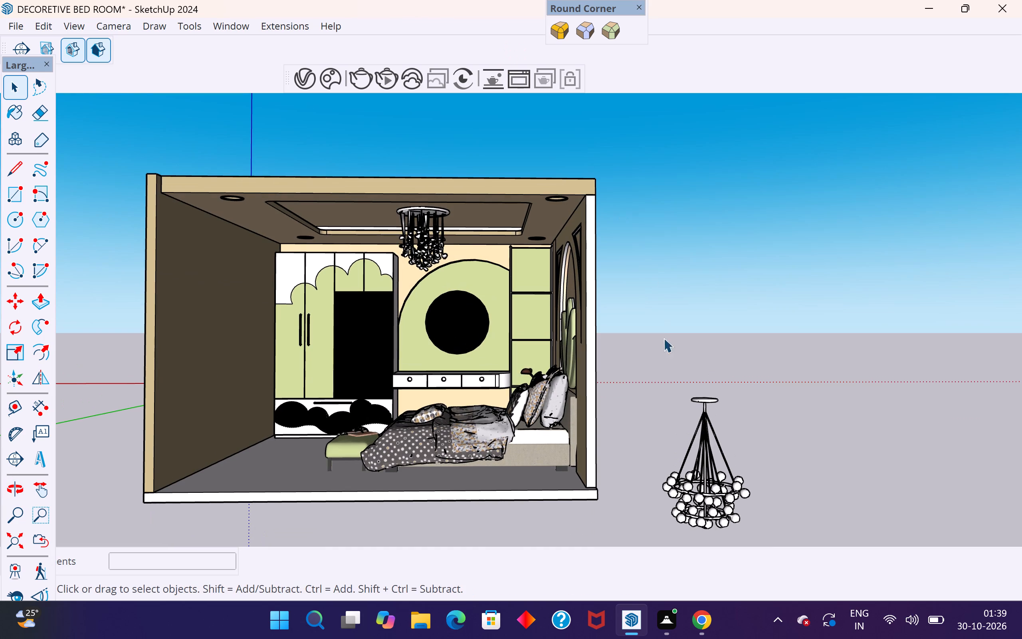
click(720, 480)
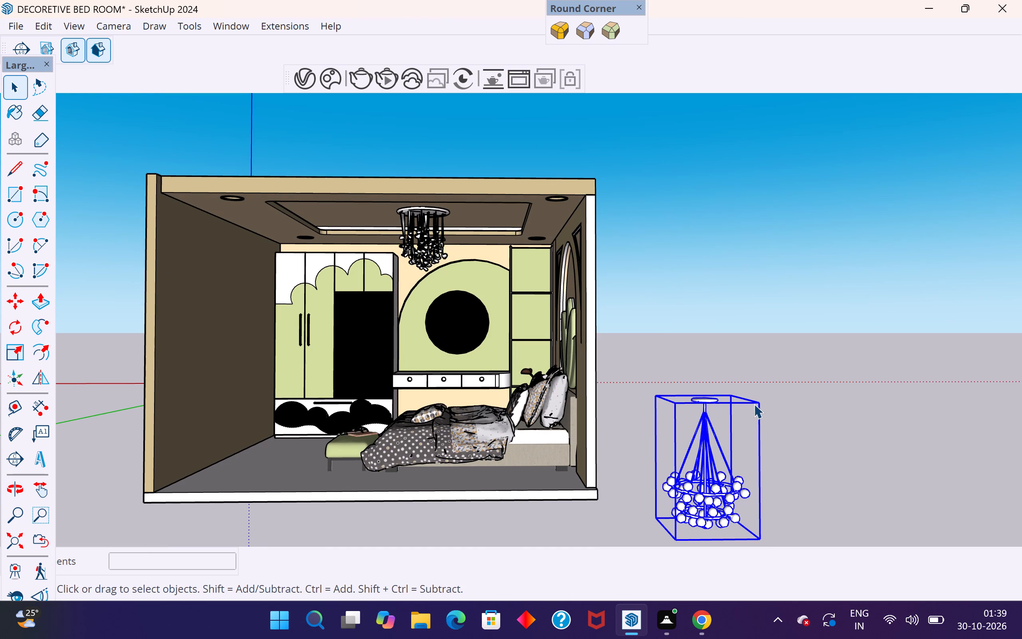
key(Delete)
Select the top face of the first open shelf above the green drawers, in the shelving unit near the bedside table.
scroll(272, 225, down, 6)
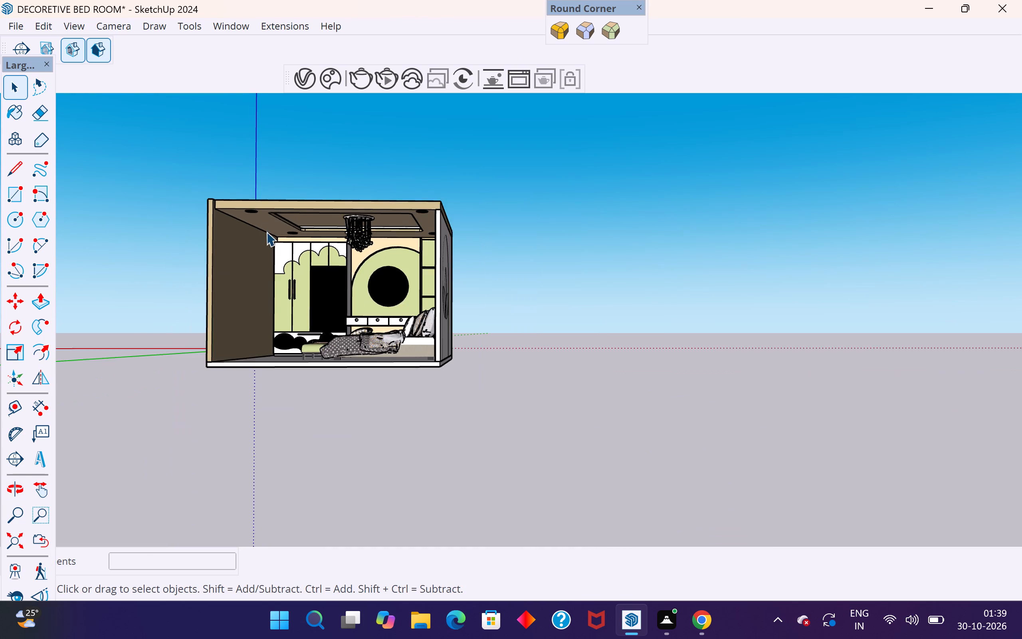
middle_drag(291, 280, 363, 339)
click(583, 364)
scroll(581, 360, up, 3)
scroll(382, 275, up, 5)
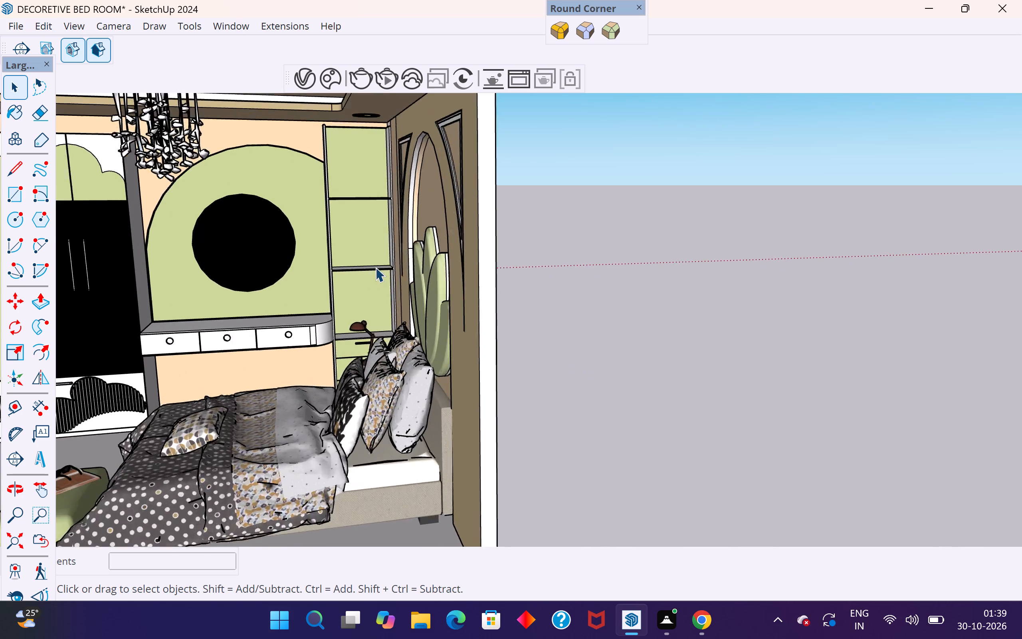
scroll(375, 267, up, 2)
middle_drag(370, 266, 370, 317)
scroll(374, 244, up, 4)
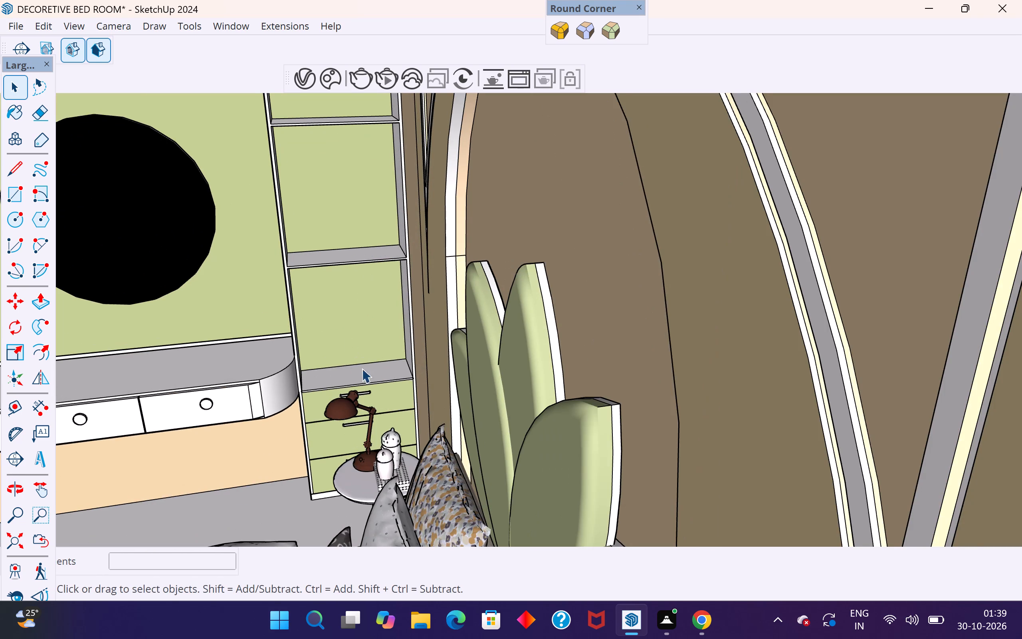
middle_drag(362, 367, 385, 397)
click(368, 247)
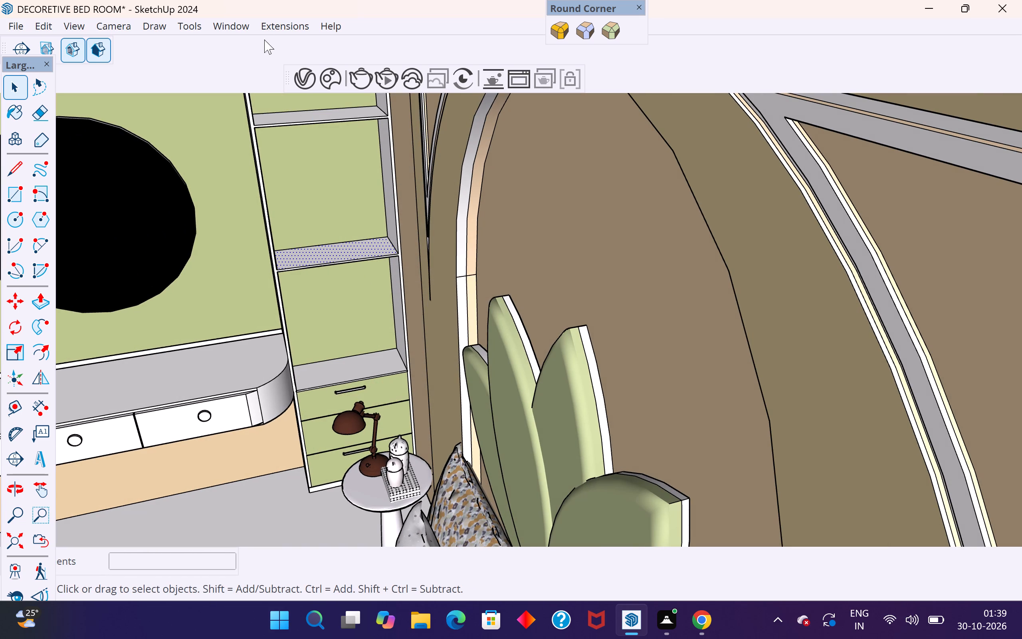
Show the Default Tray and look through the In Model materials and the Color A01 material's edit settings.
click(234, 27)
click(271, 49)
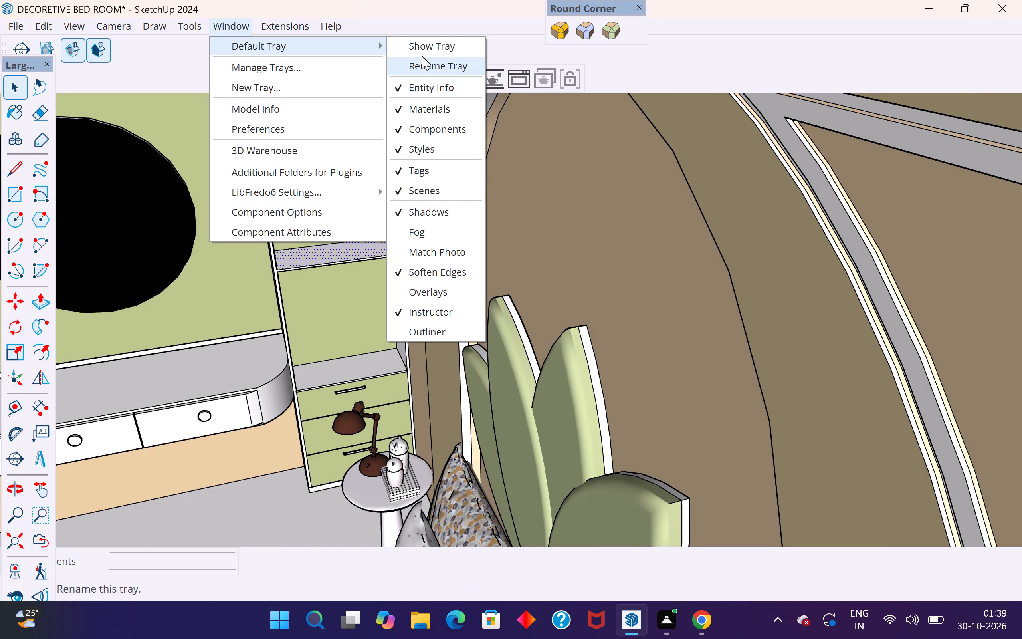
click(425, 48)
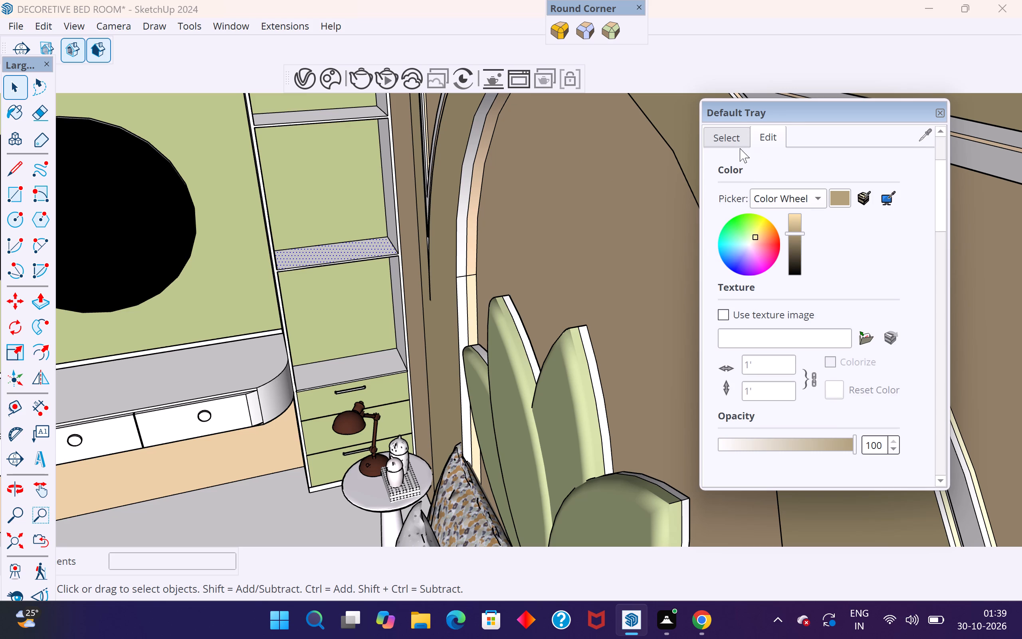
click(728, 135)
scroll(770, 226, up, 5)
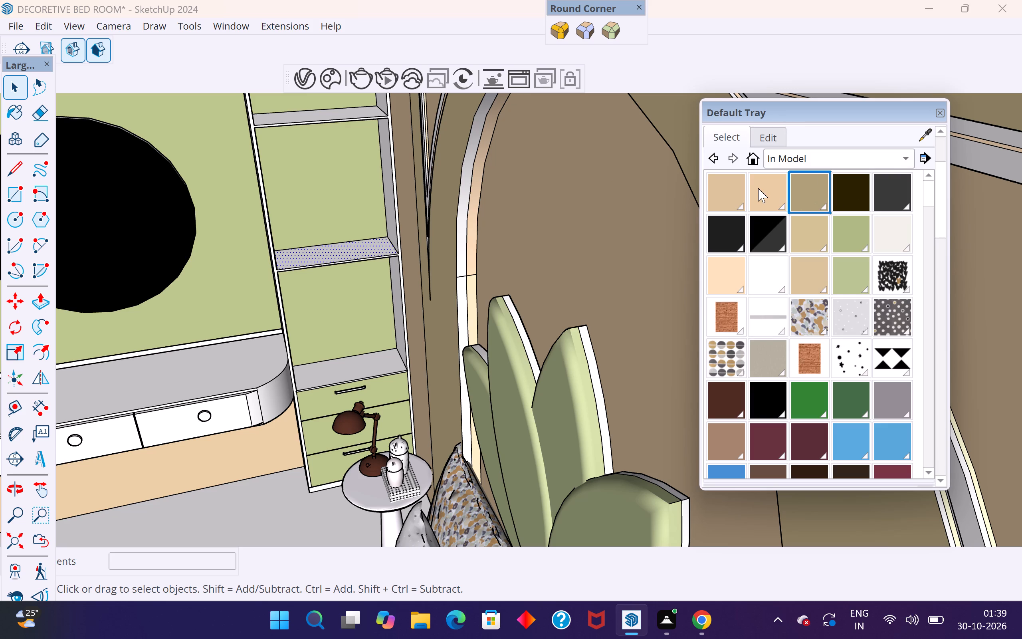
scroll(758, 188, up, 4)
click(875, 135)
click(732, 137)
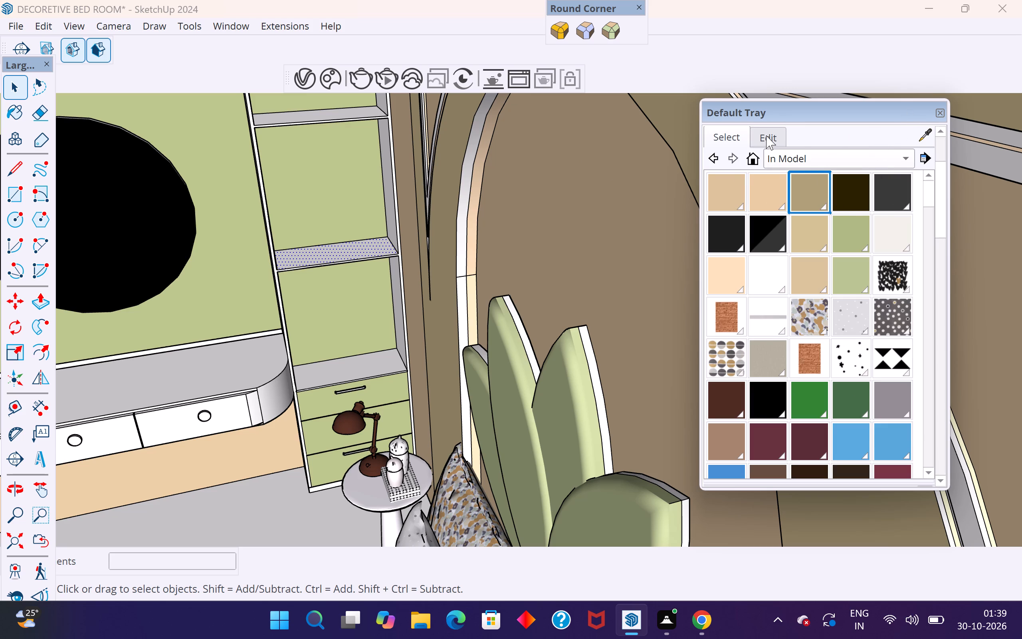
click(766, 135)
scroll(794, 244, up, 8)
scroll(746, 165, up, 1)
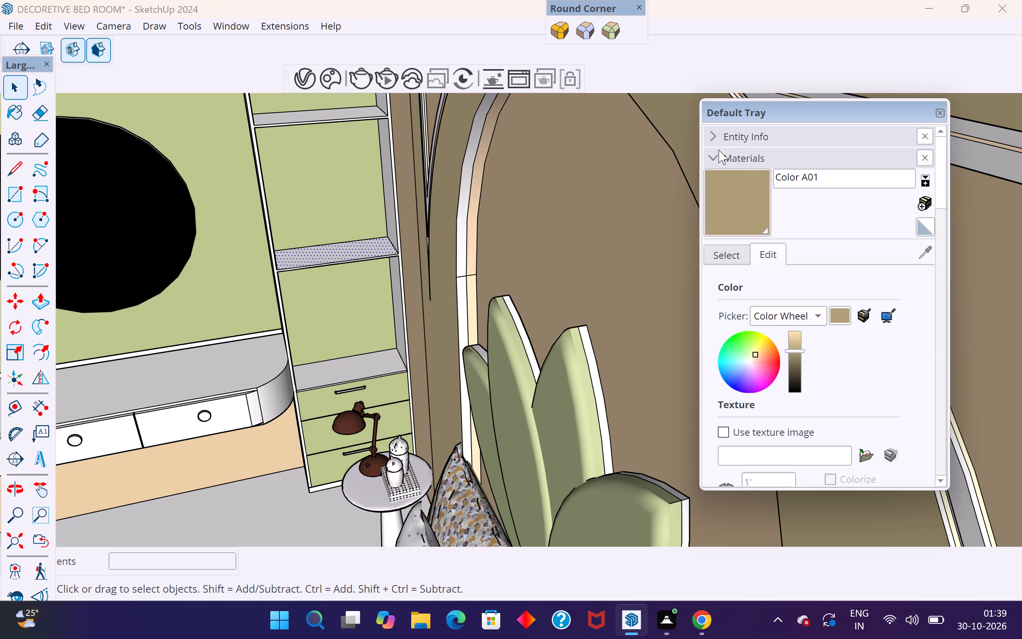
Look through the Default Tray, from Entity Info and the Color A01 material to the component, style and tag settings.
click(717, 135)
scroll(762, 175, up, 1)
click(717, 136)
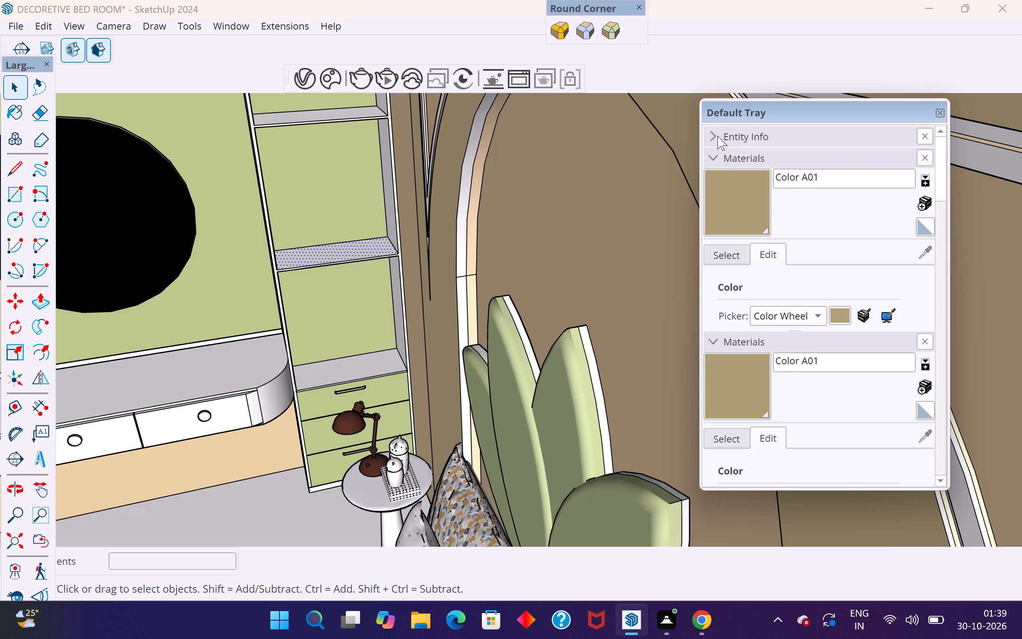
scroll(717, 270, down, 3)
scroll(717, 270, up, 10)
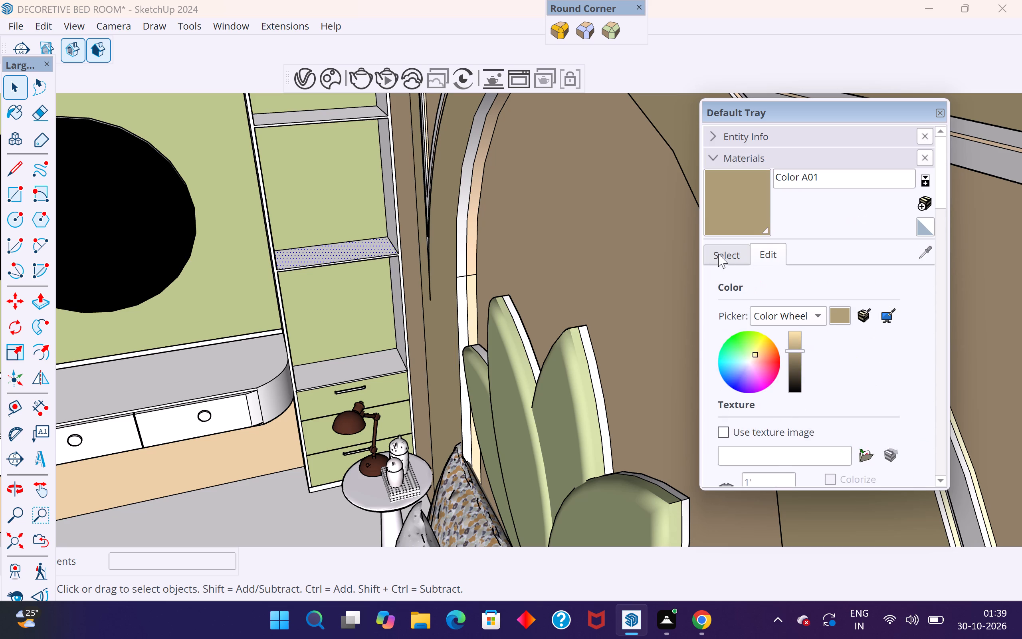
scroll(726, 268, down, 12)
scroll(726, 268, down, 14)
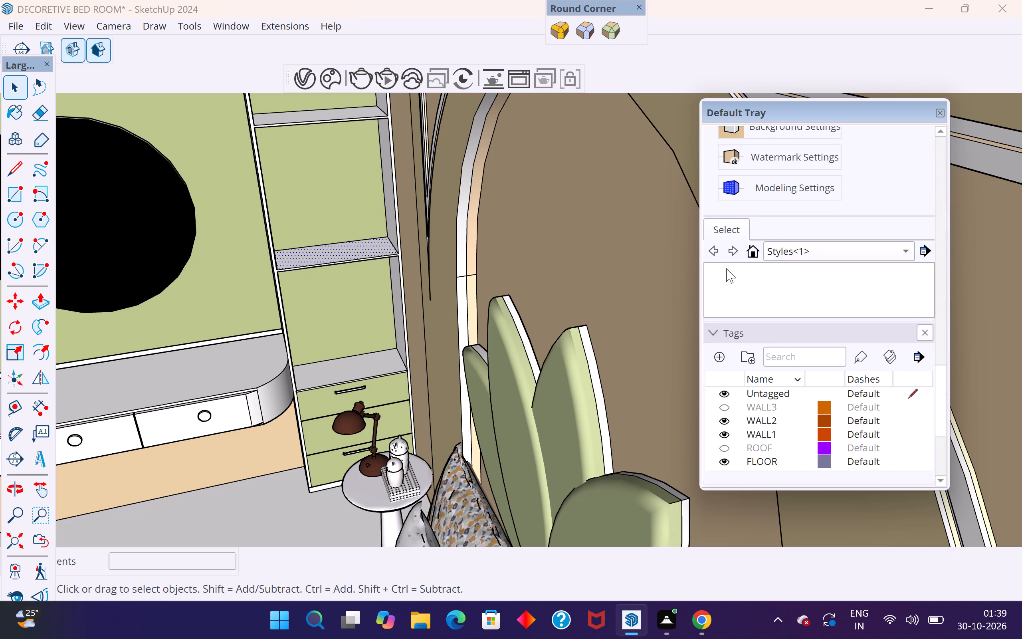
scroll(726, 268, up, 11)
scroll(785, 236, up, 10)
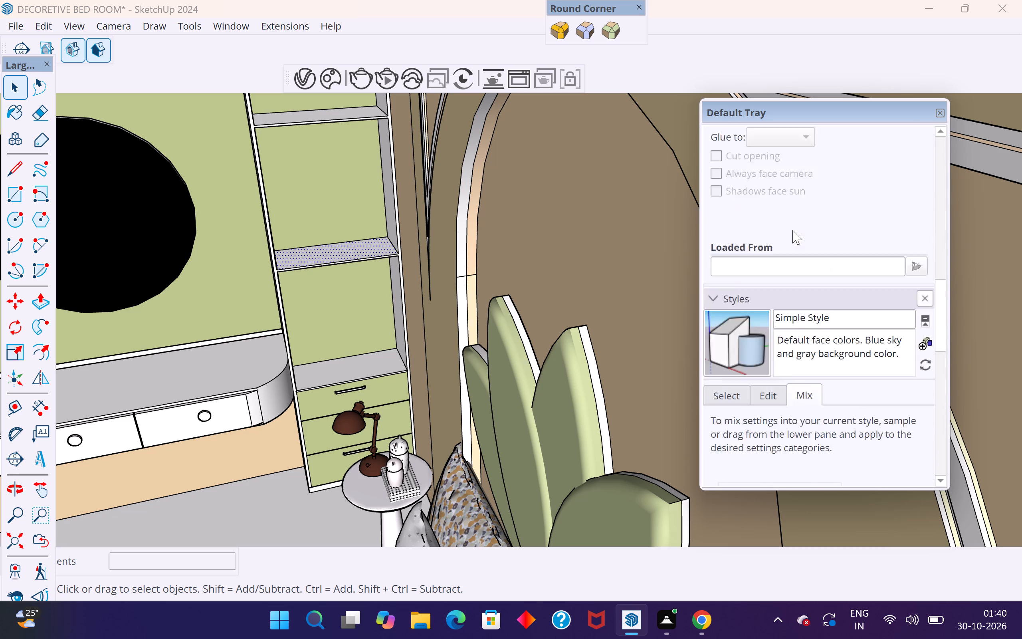
scroll(792, 230, up, 20)
scroll(792, 230, up, 2)
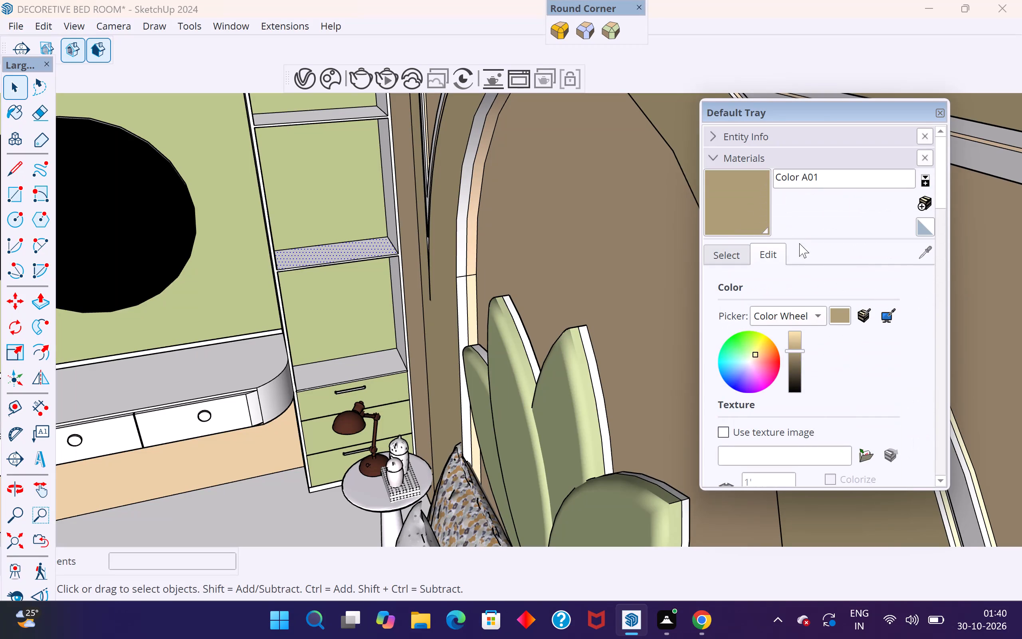
scroll(774, 365, down, 7)
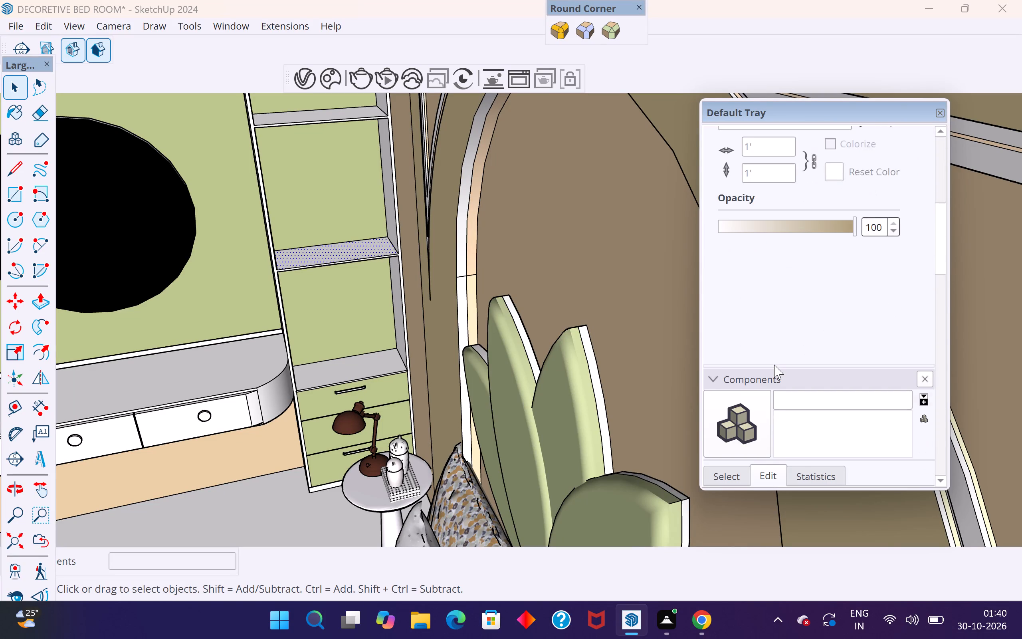
scroll(774, 365, down, 18)
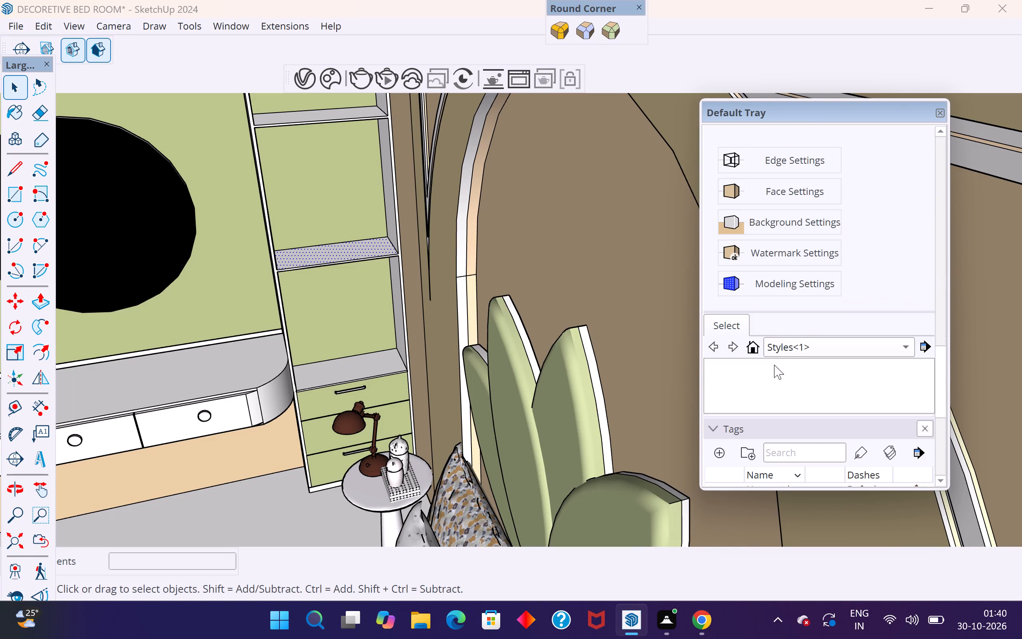
scroll(774, 365, down, 2)
Look over the available style collections and the Simple Style mix settings.
click(798, 353)
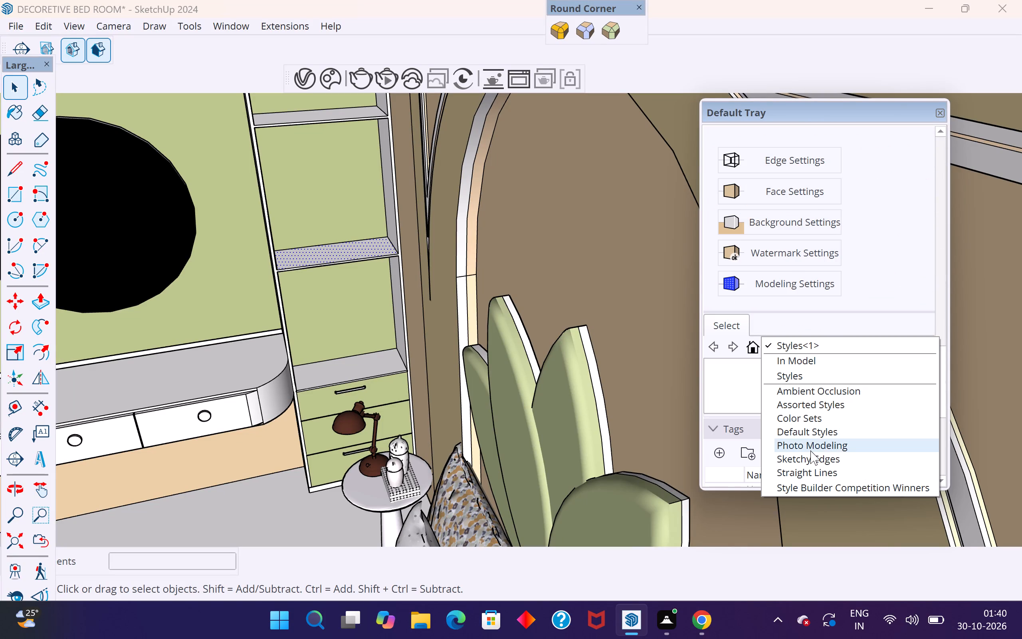
scroll(810, 450, down, 6)
scroll(810, 446, up, 5)
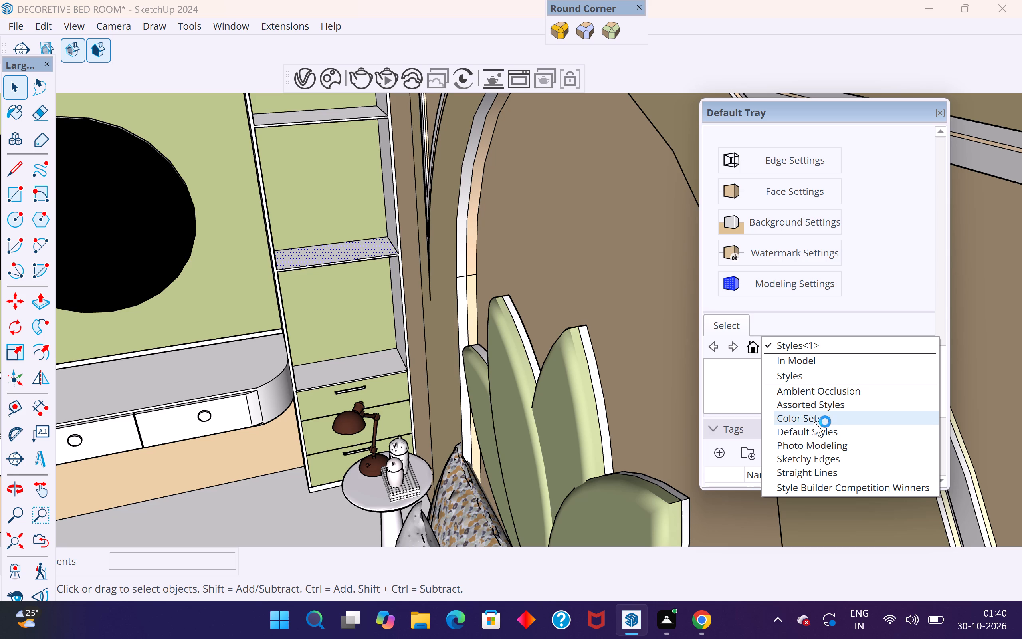
scroll(814, 421, down, 5)
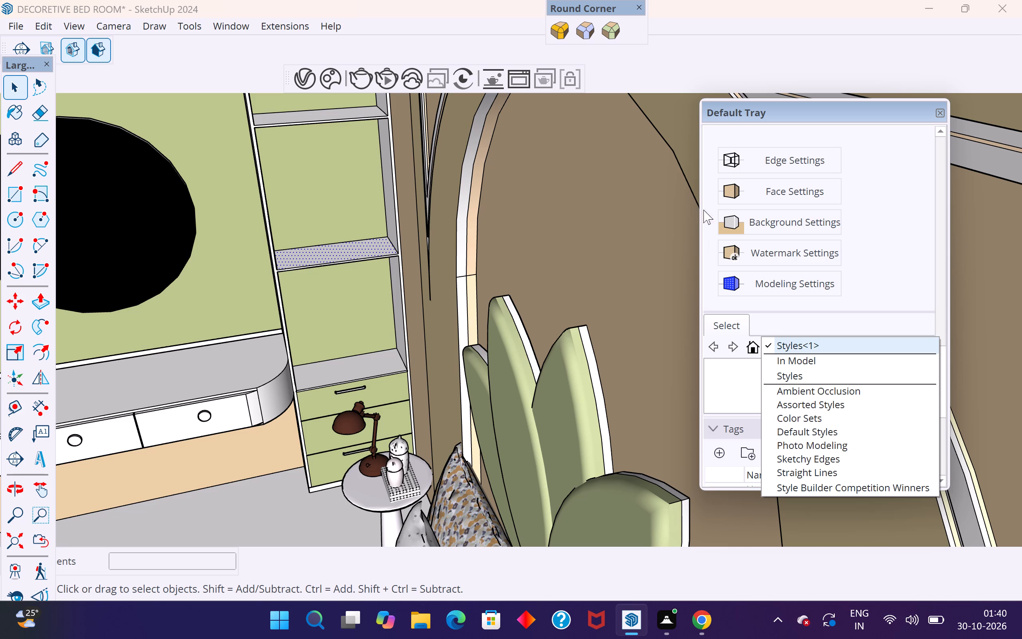
scroll(838, 278, up, 4)
click(897, 216)
scroll(888, 222, up, 5)
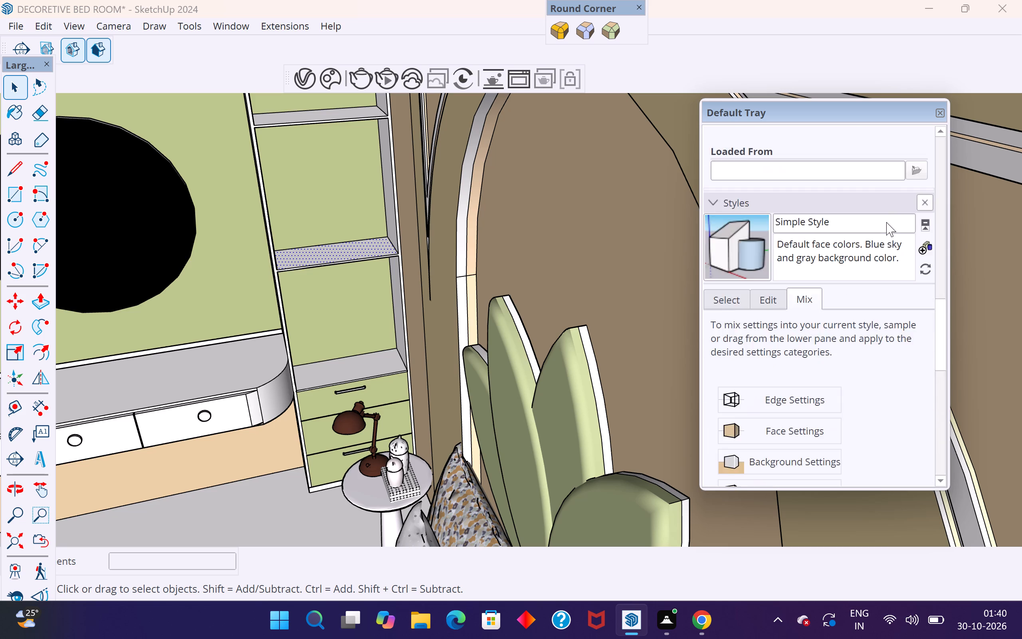
scroll(886, 222, up, 7)
Examine the Components statistics and collapse the Materials section of the Default Tray.
click(817, 335)
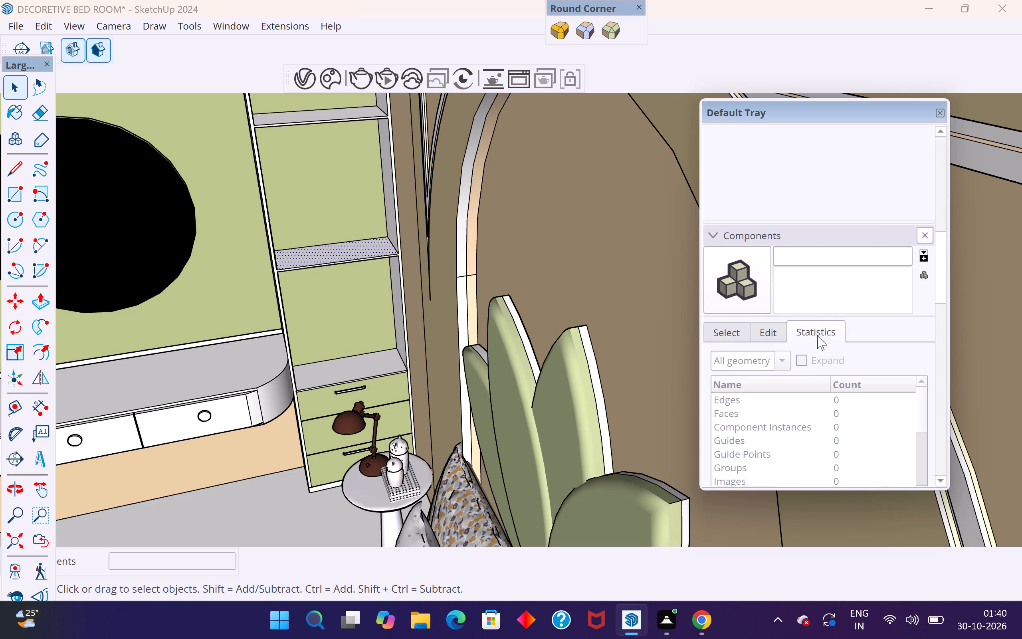
scroll(808, 327, up, 7)
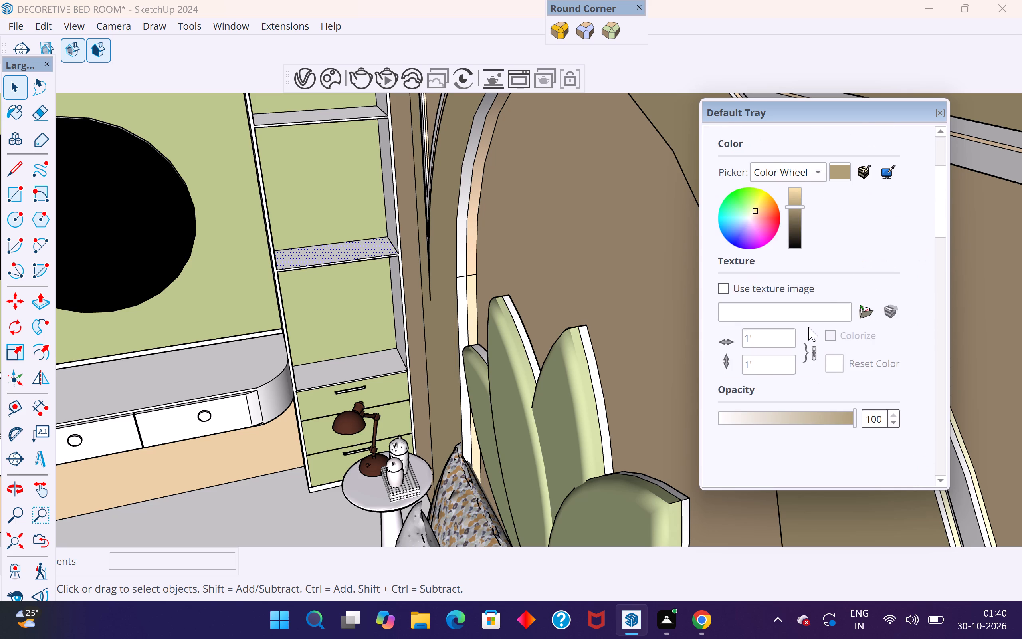
scroll(809, 327, up, 6)
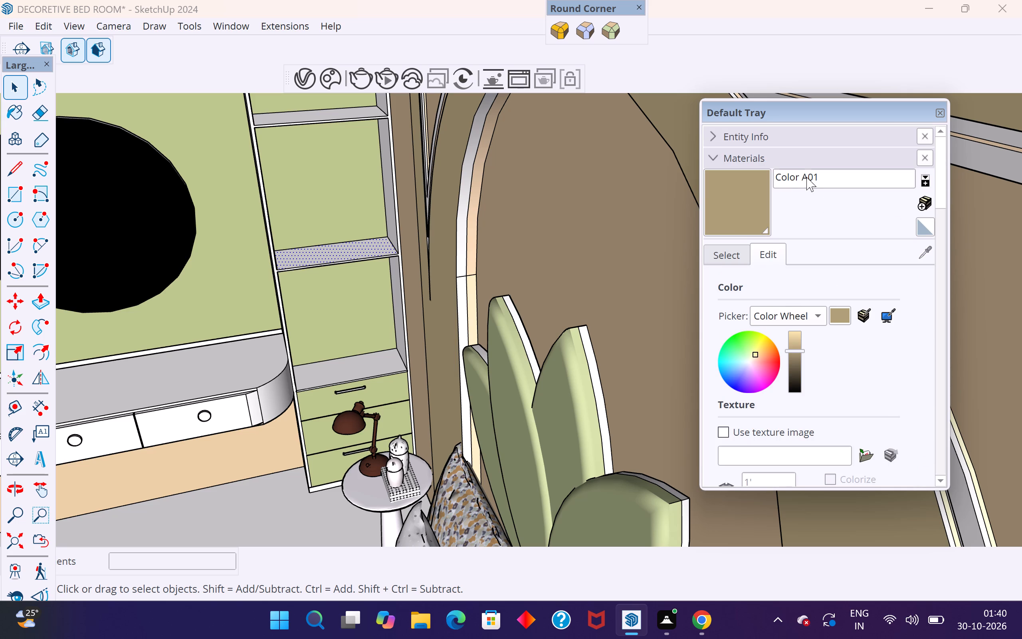
click(806, 177)
click(719, 160)
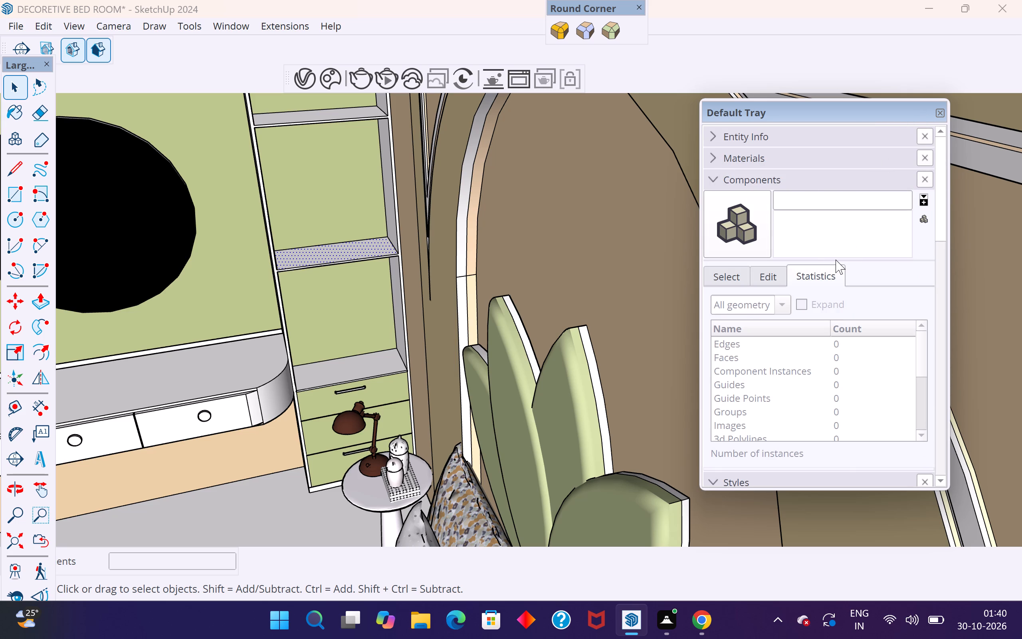
scroll(806, 183, up, 4)
scroll(745, 362, down, 5)
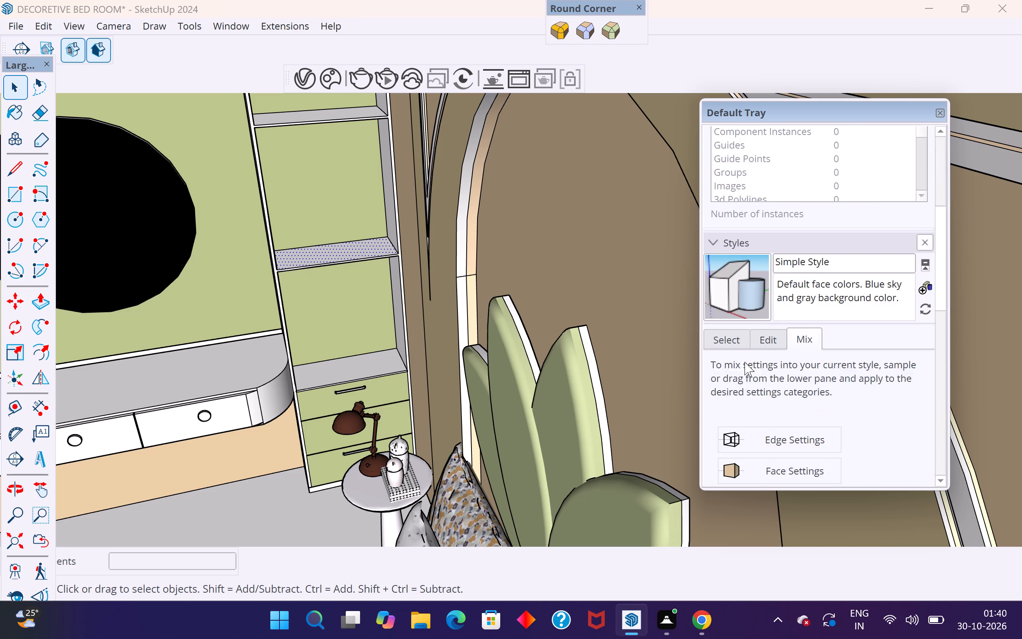
scroll(745, 362, down, 4)
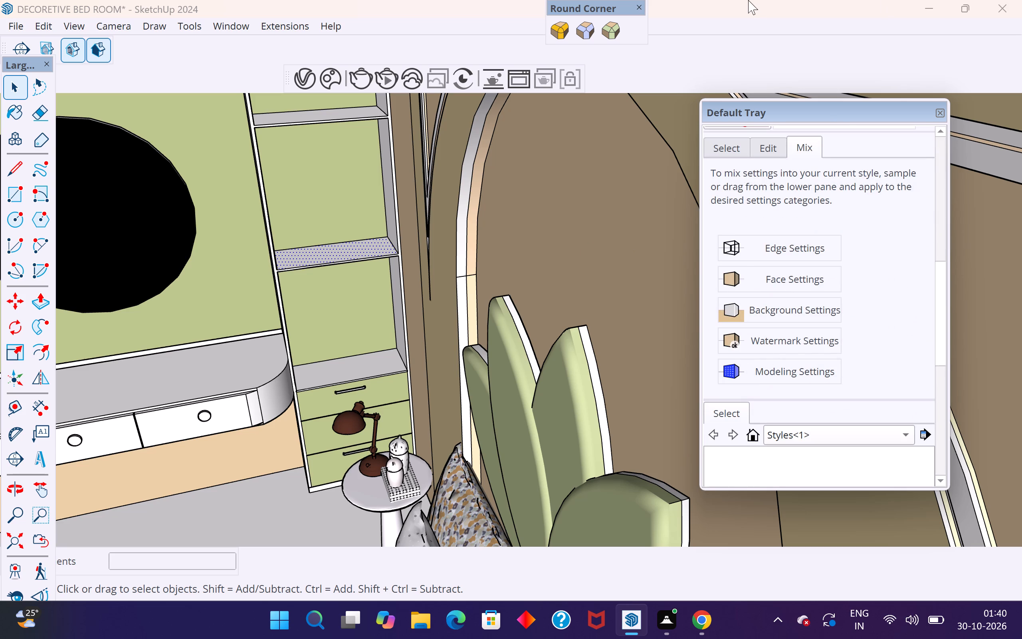
scroll(815, 350, up, 14)
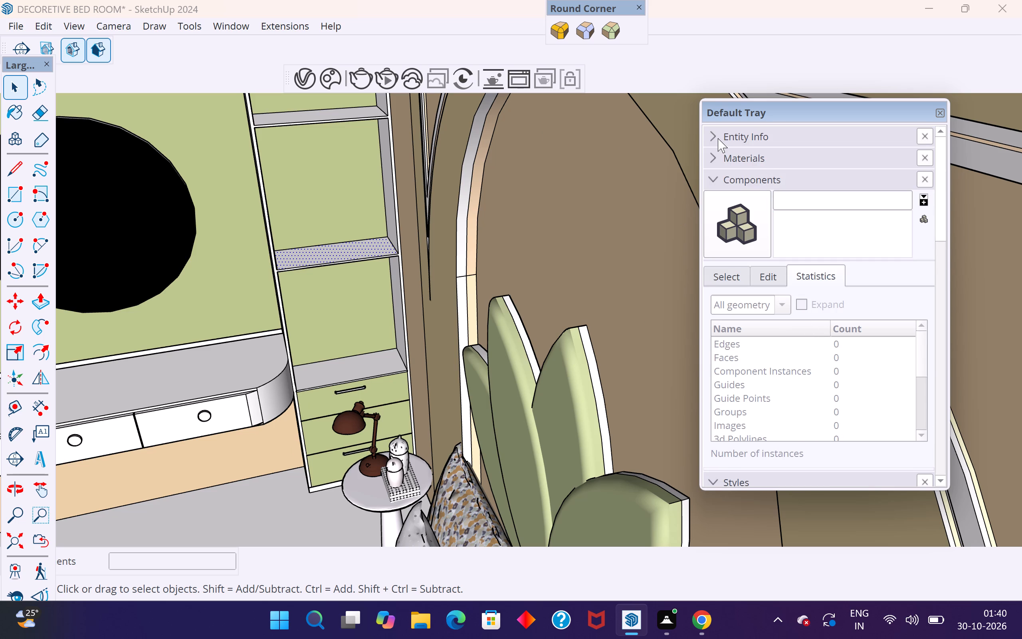
Expand Entity Info for the selected shelf face and browse the In Model components.
click(718, 138)
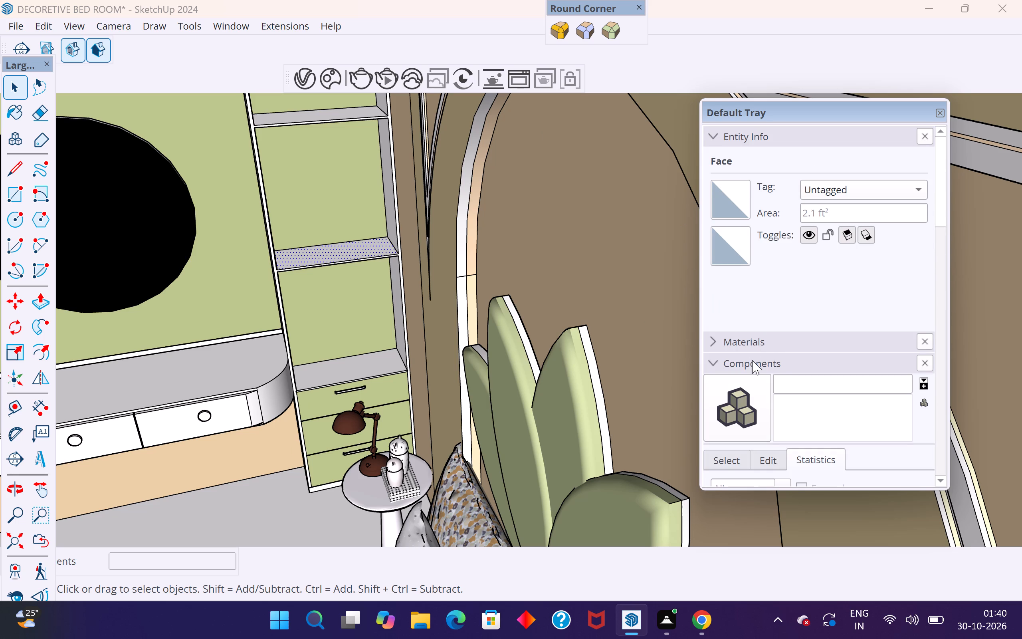
scroll(761, 167, up, 5)
scroll(768, 256, down, 4)
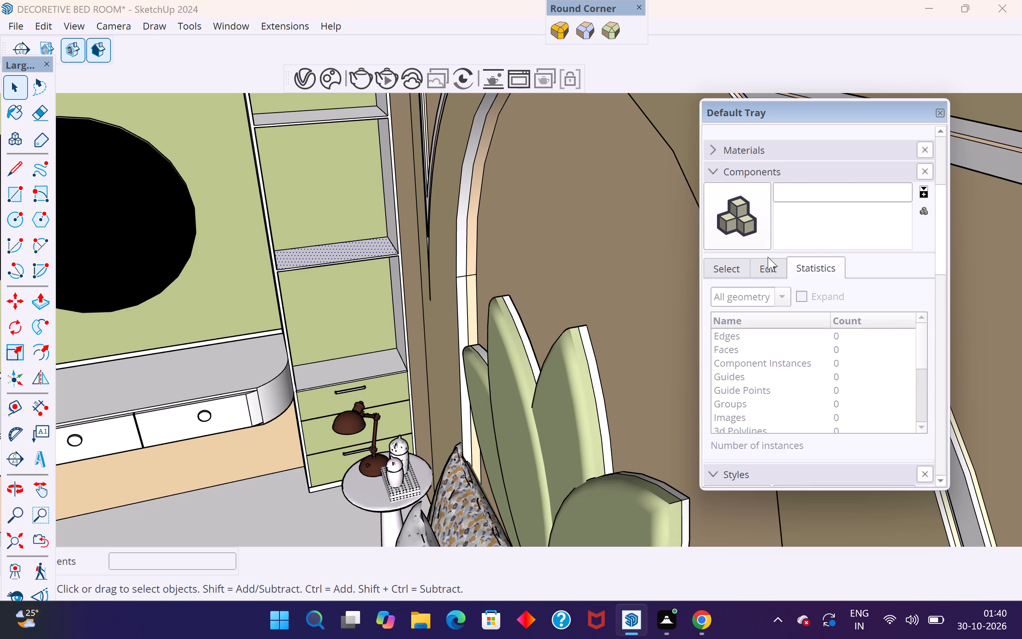
click(770, 266)
click(728, 273)
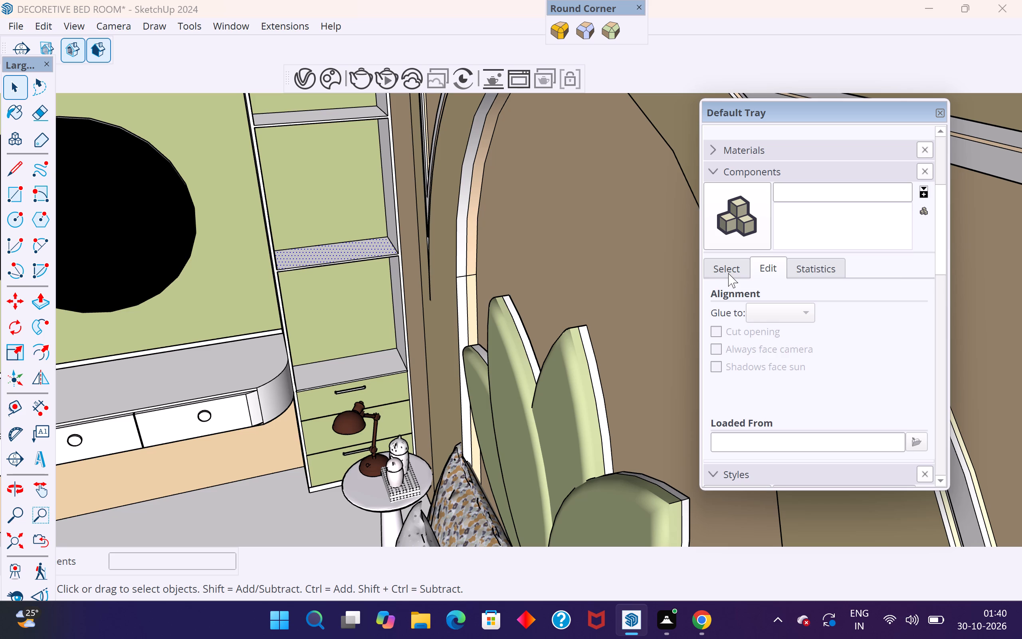
click(728, 272)
scroll(780, 292, down, 6)
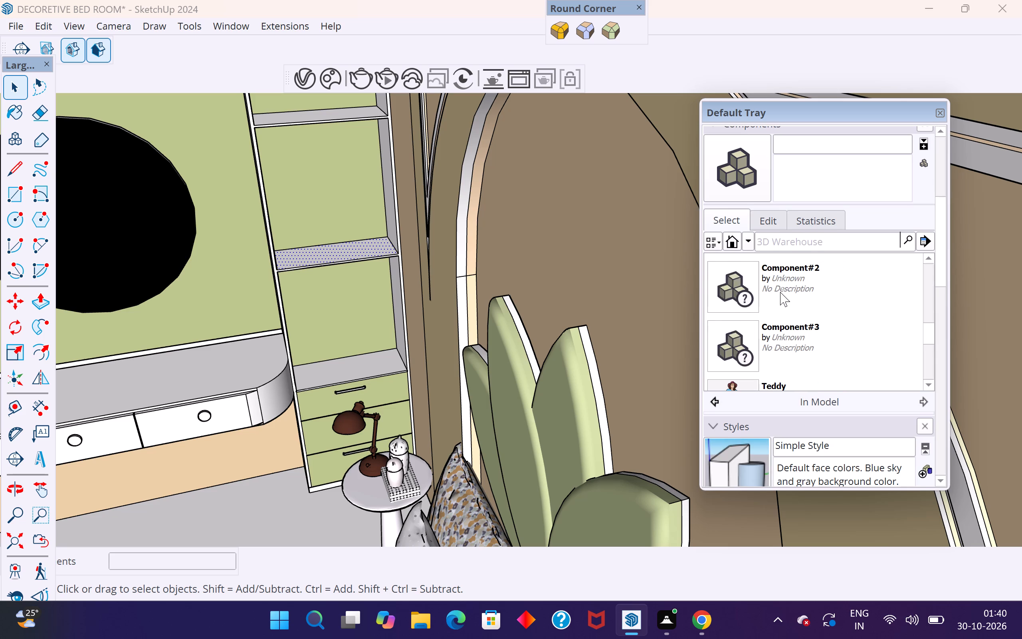
scroll(780, 292, down, 4)
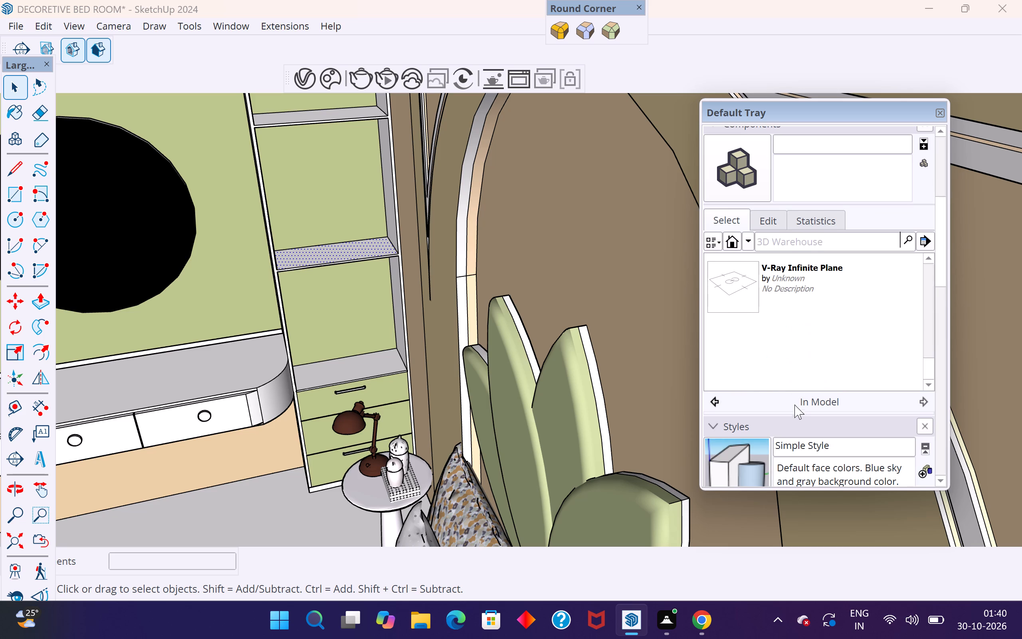
scroll(769, 389, down, 1)
Move the Default Tray higher and look over the style collections in the Styles section again.
scroll(769, 389, down, 3)
drag(835, 100, 803, 44)
scroll(799, 373, down, 19)
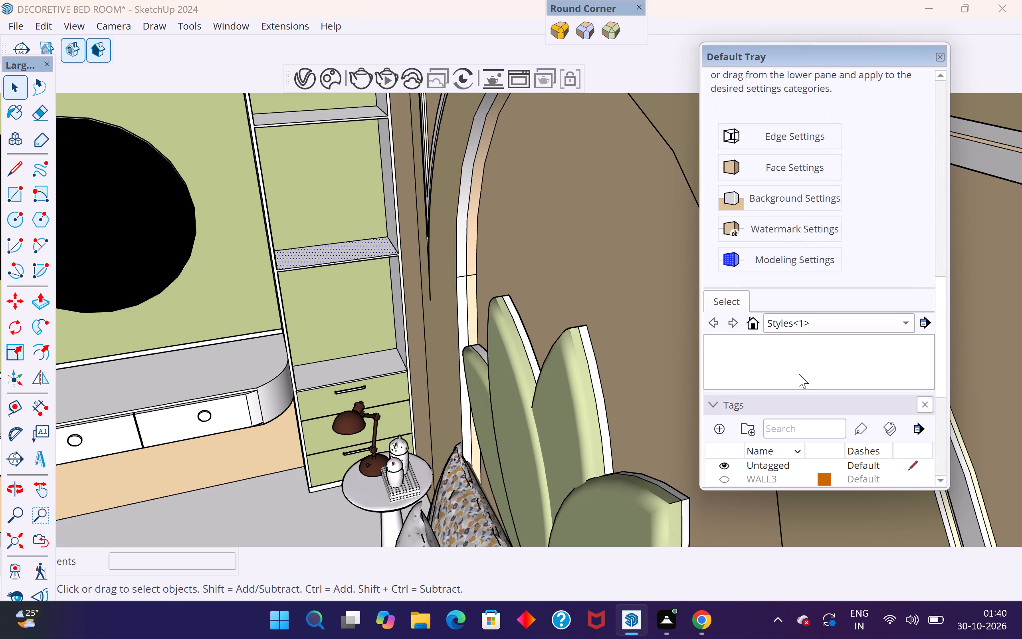
scroll(799, 374, down, 3)
click(905, 327)
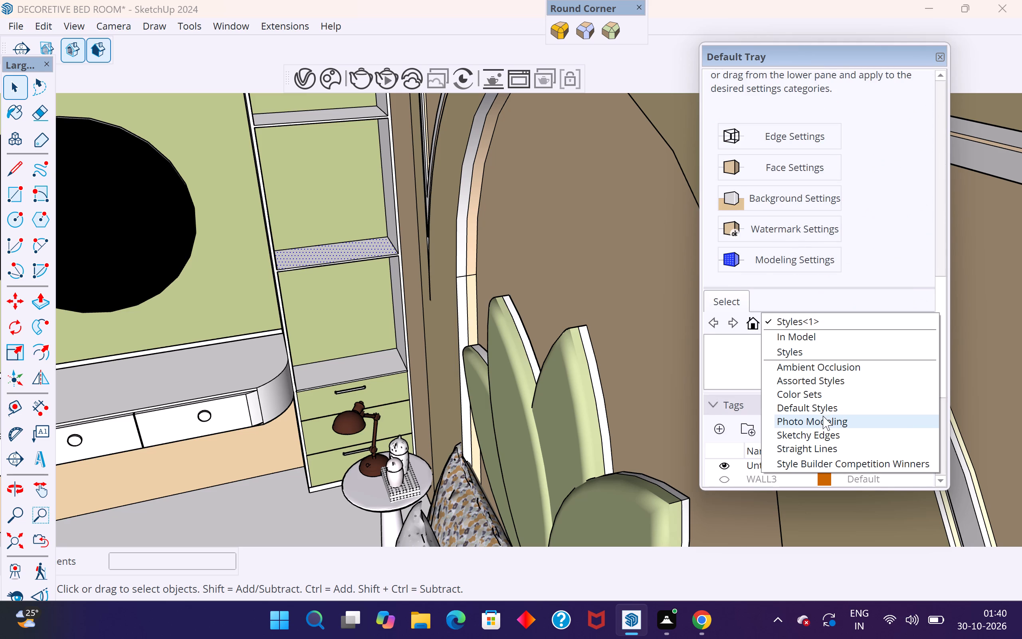
scroll(822, 416, down, 6)
click(917, 240)
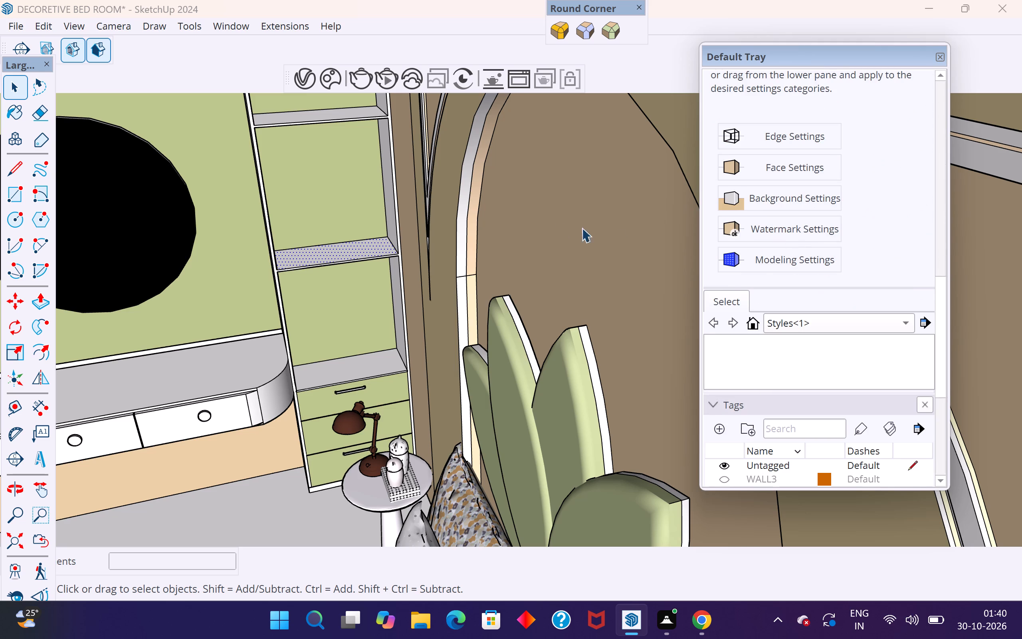
Clear the shelf face selection so that nothing in the room is selected.
click(507, 218)
scroll(451, 302, down, 4)
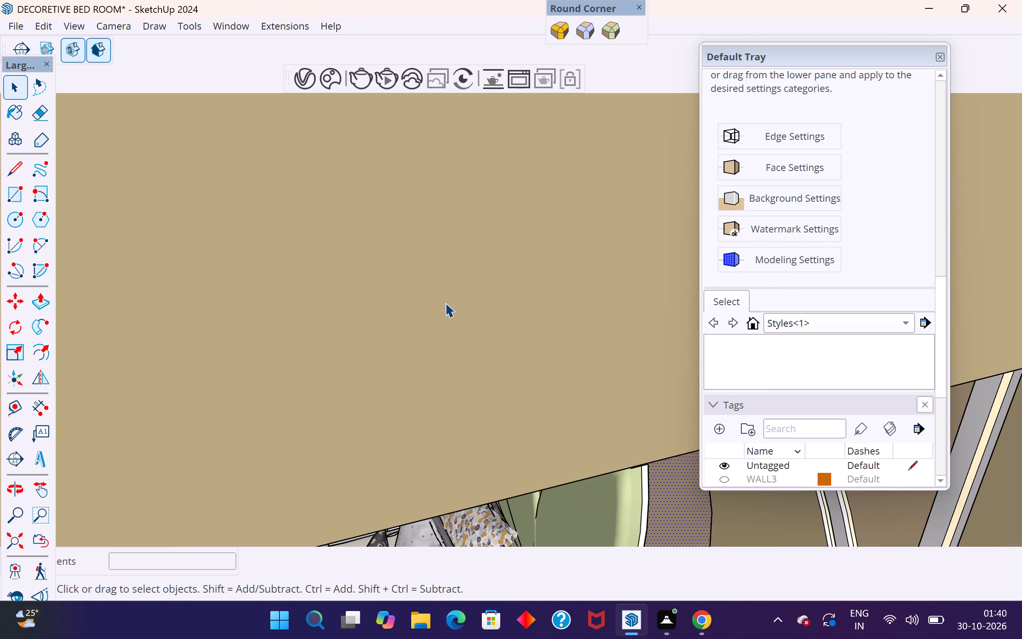
scroll(445, 303, down, 20)
scroll(445, 303, down, 17)
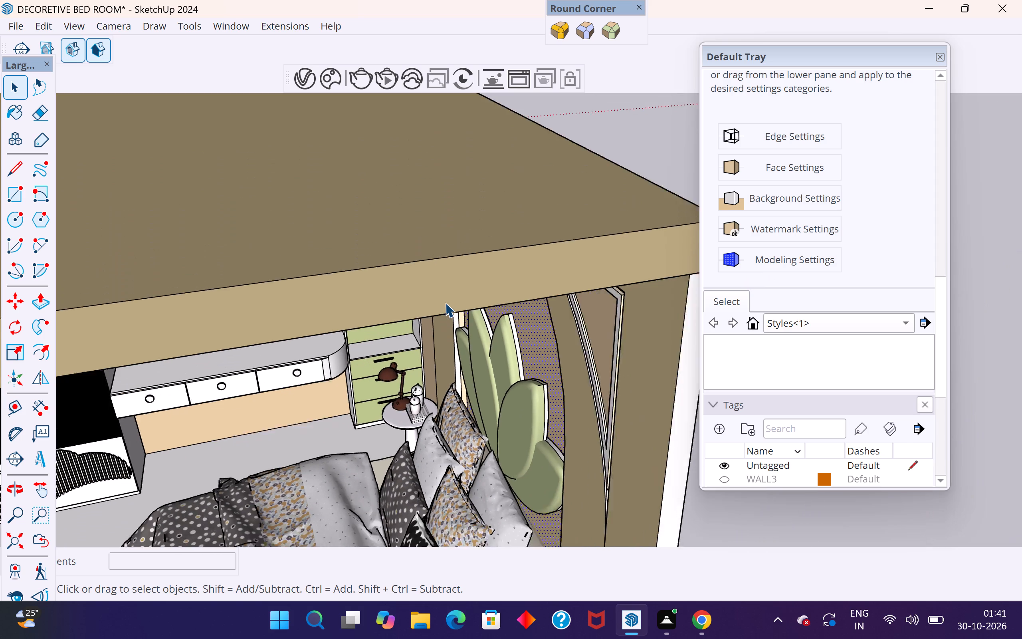
scroll(445, 303, down, 8)
click(460, 260)
click(666, 209)
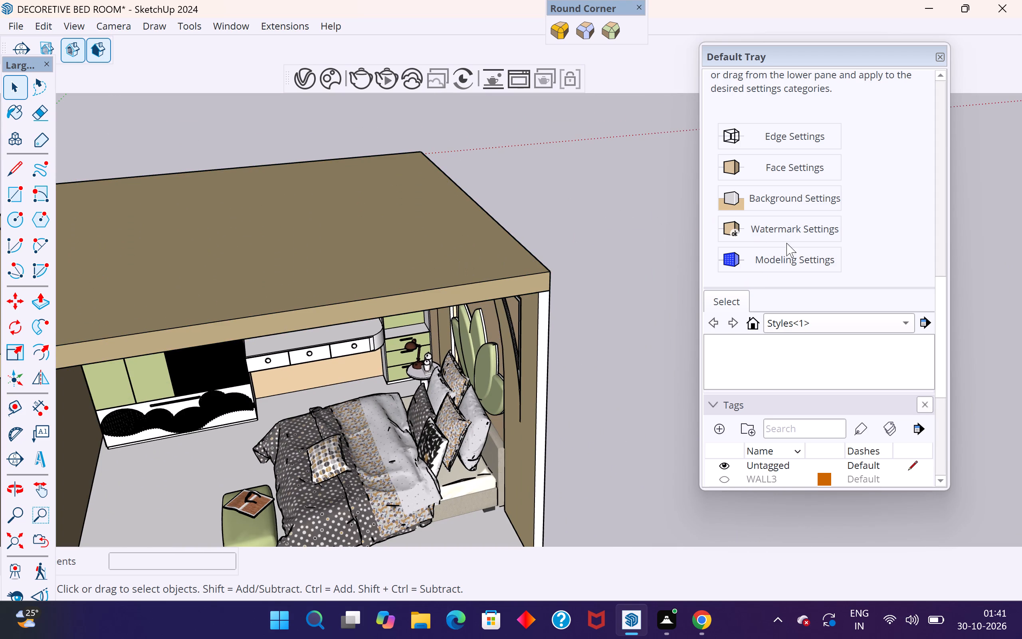
Look through the In Model components and the Components statistics.
scroll(793, 250, up, 20)
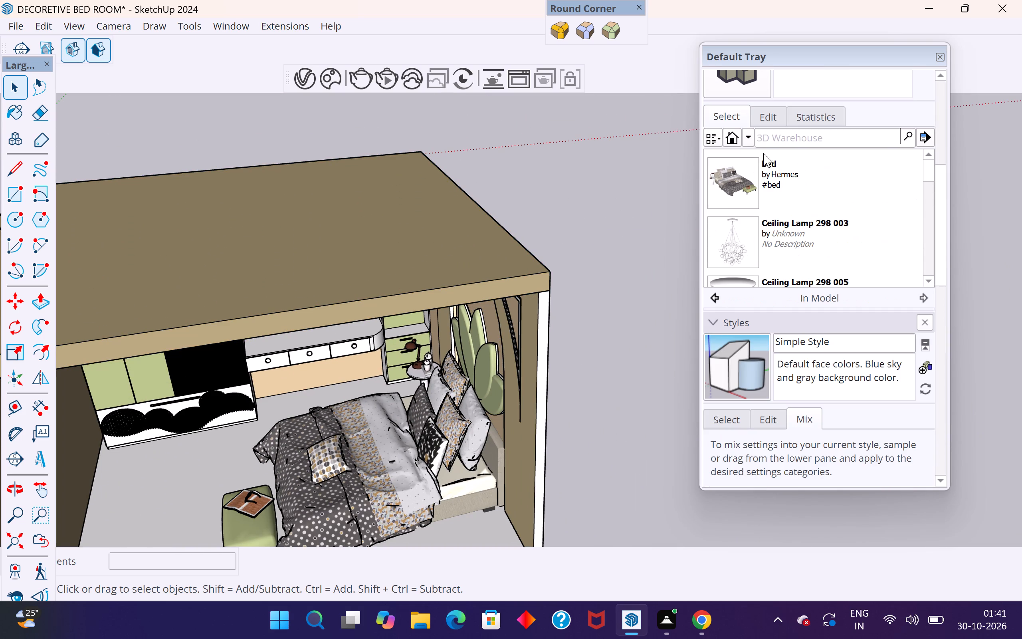
scroll(751, 139, up, 1)
click(763, 165)
click(815, 168)
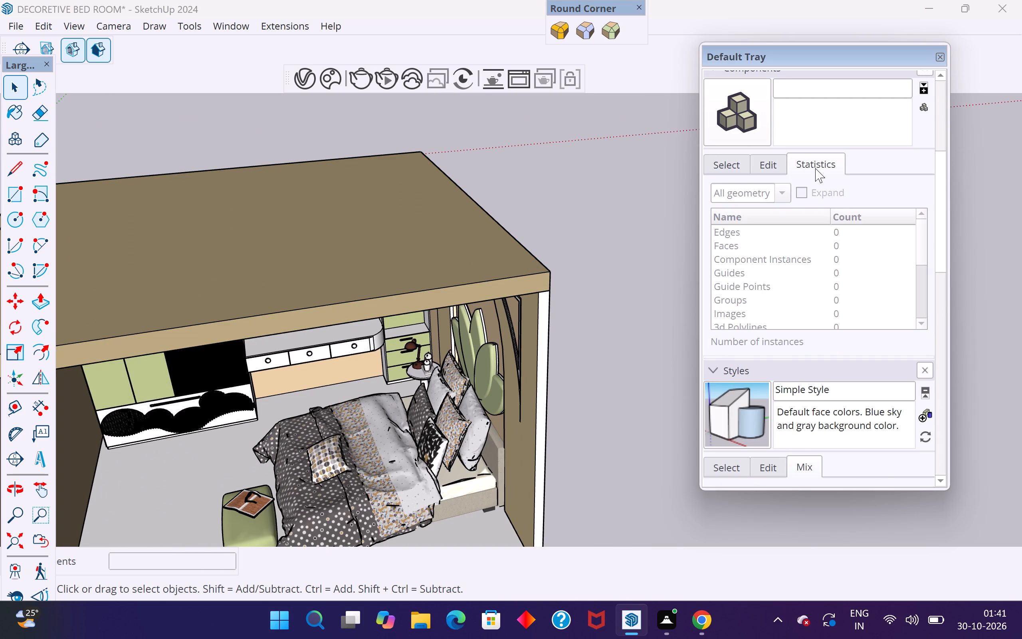
scroll(757, 277, down, 4)
scroll(757, 277, up, 4)
Open the group of the large brown slab covering the room and select its broad outer face.
double_click(410, 251)
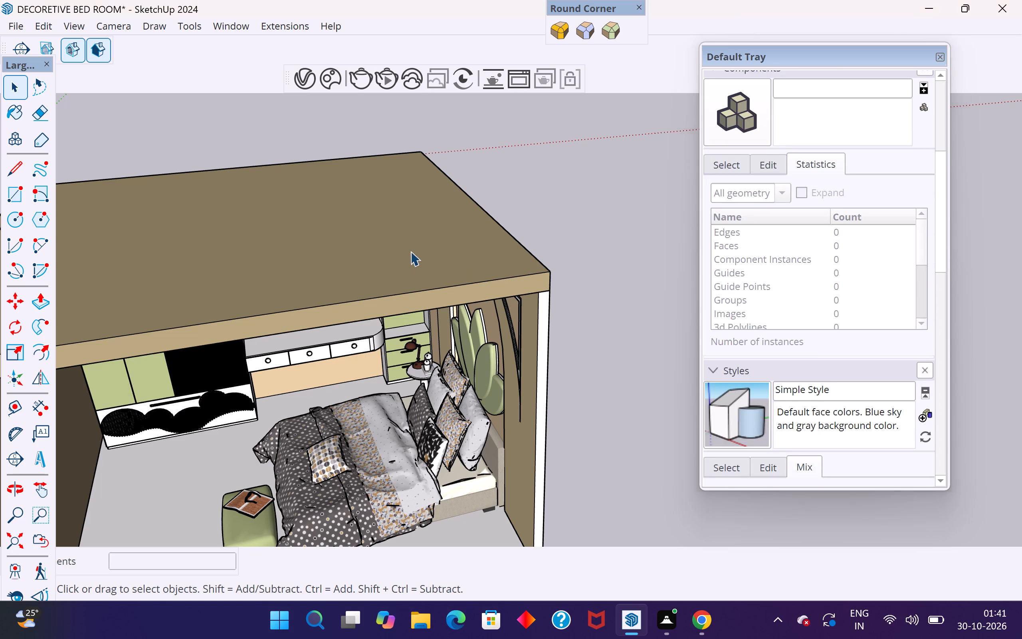
click(418, 250)
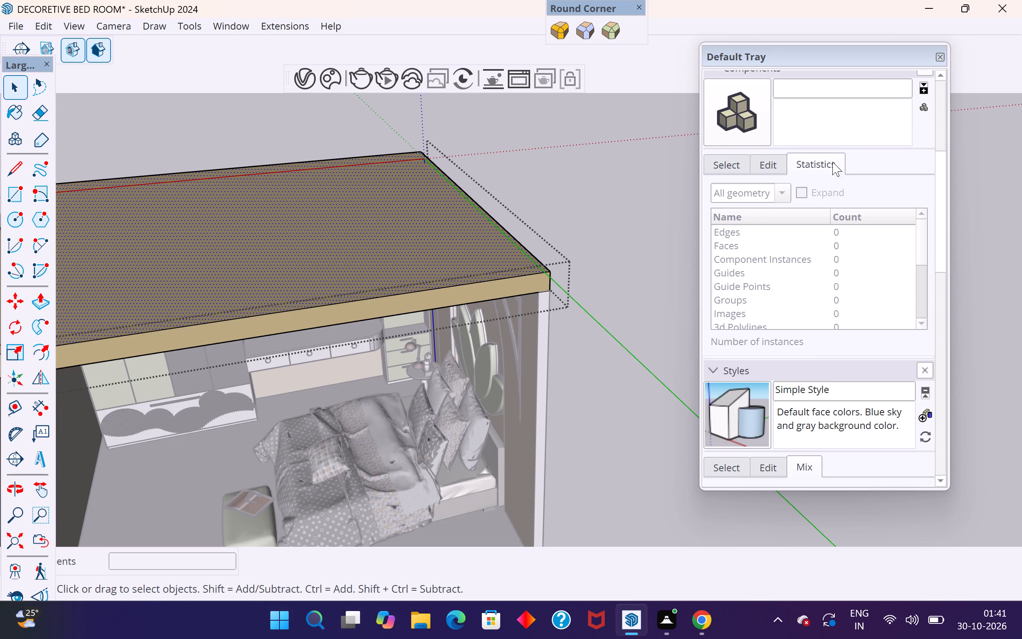
Examine the slab face's material and the available material collections, leaving the slab's group with nothing selected.
scroll(834, 163, up, 9)
click(722, 285)
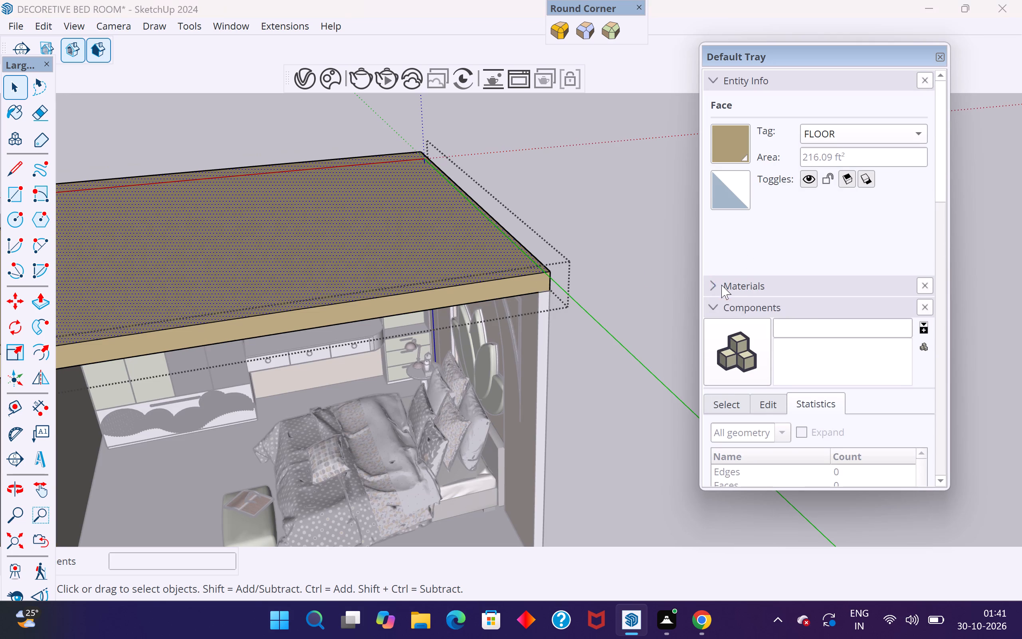
scroll(759, 340, down, 3)
scroll(759, 340, up, 4)
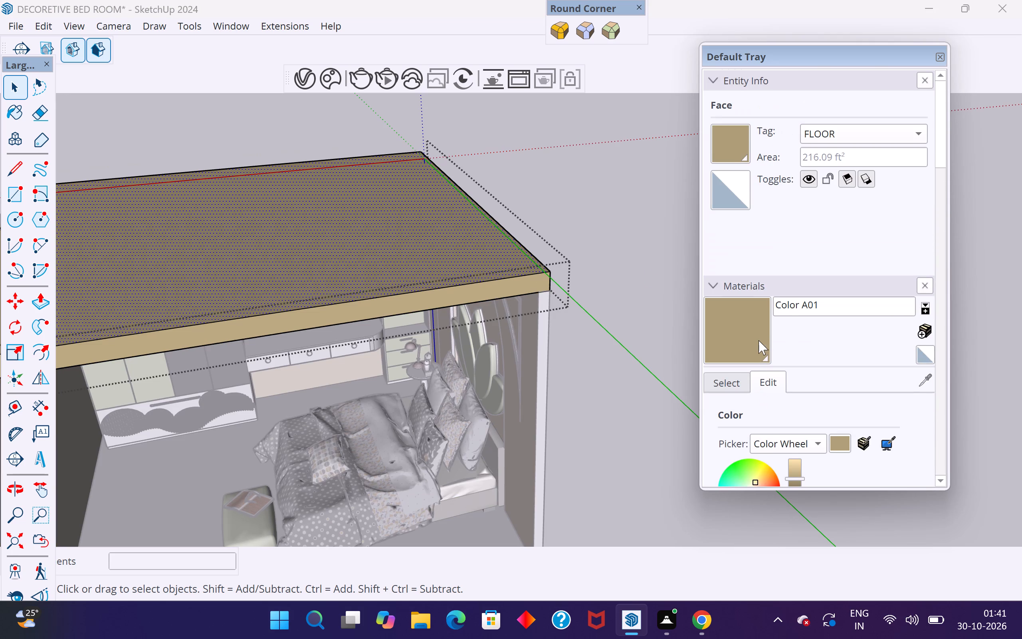
click(718, 285)
click(718, 285)
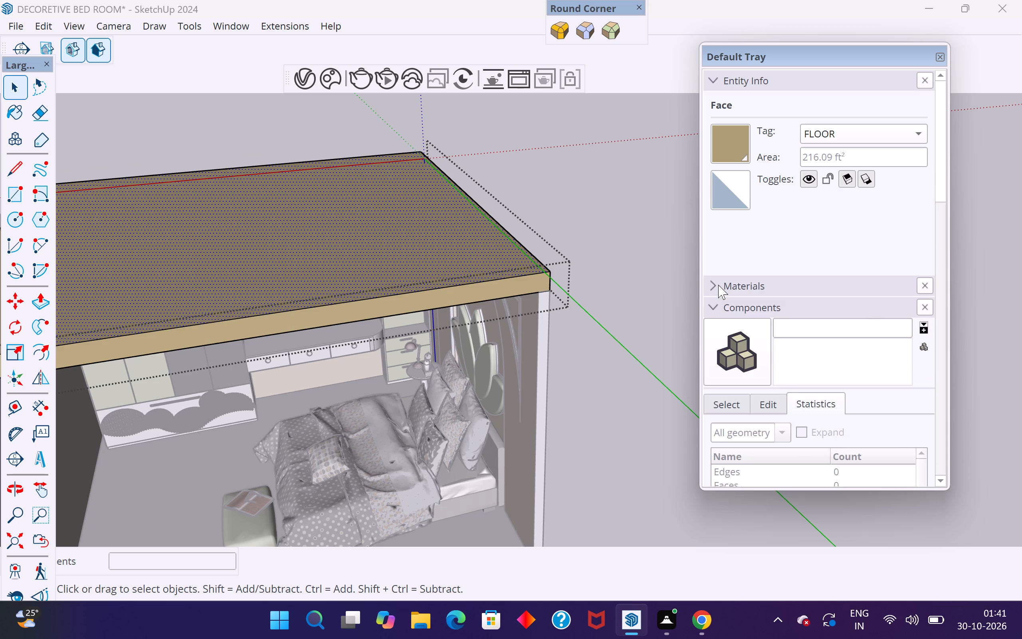
click(731, 382)
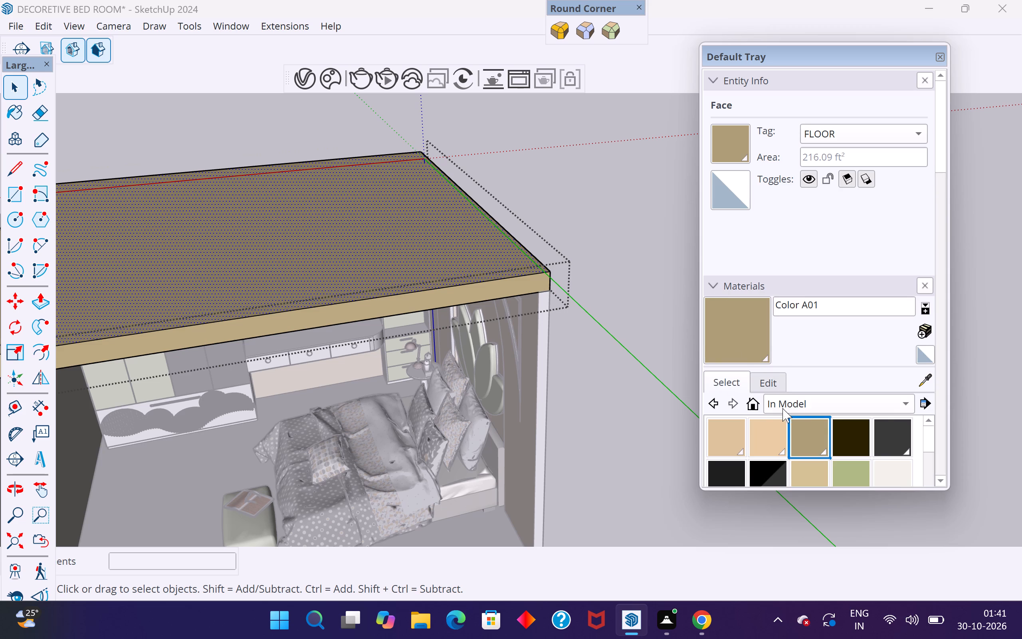
click(906, 407)
scroll(839, 408, down, 2)
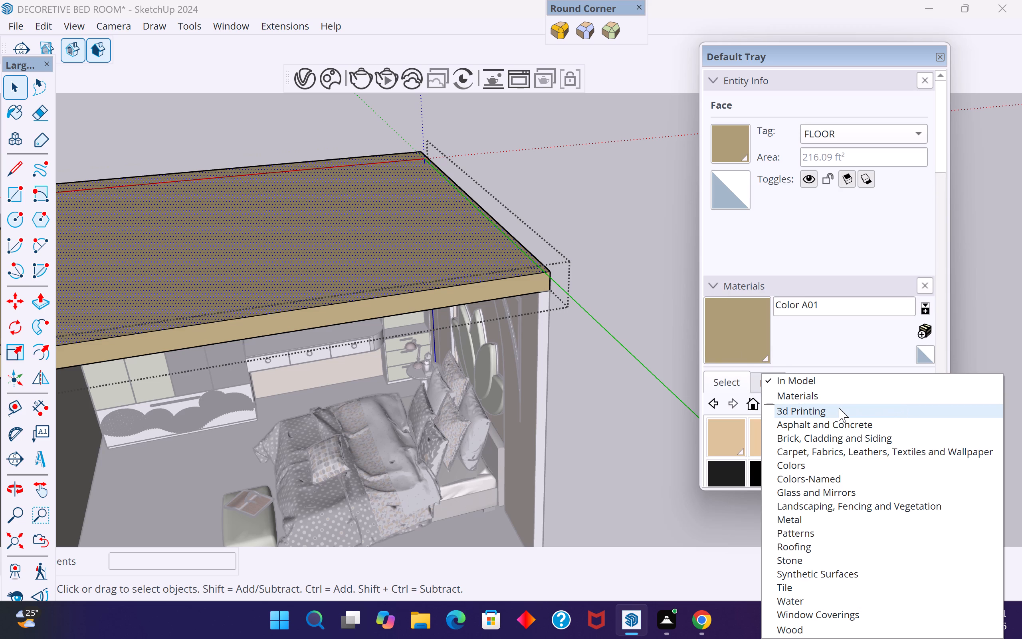
scroll(839, 408, down, 2)
click(615, 293)
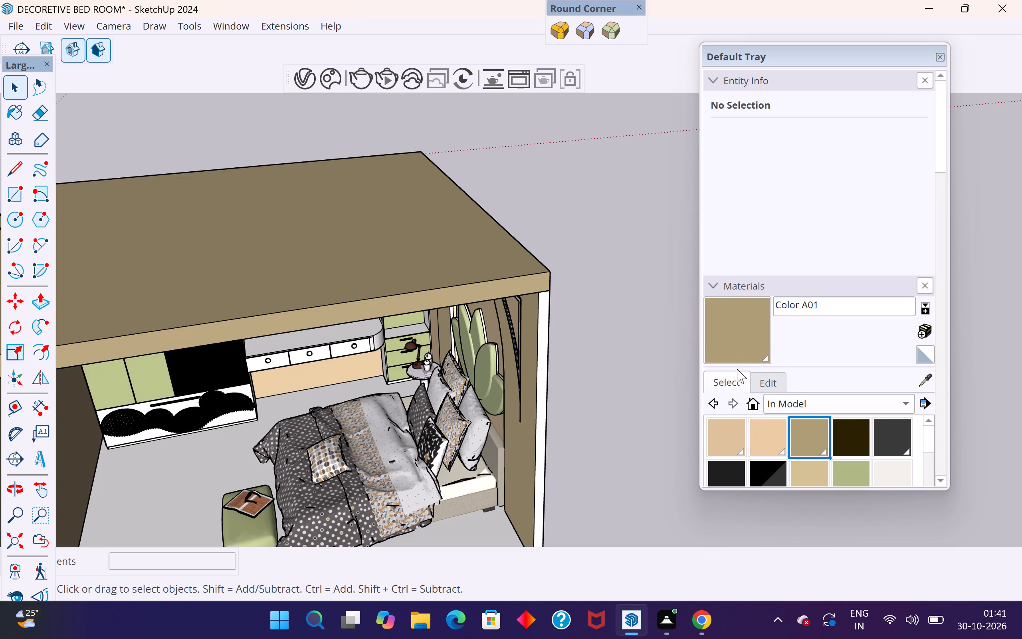
Show the Glass and Mirrors material collection.
click(904, 404)
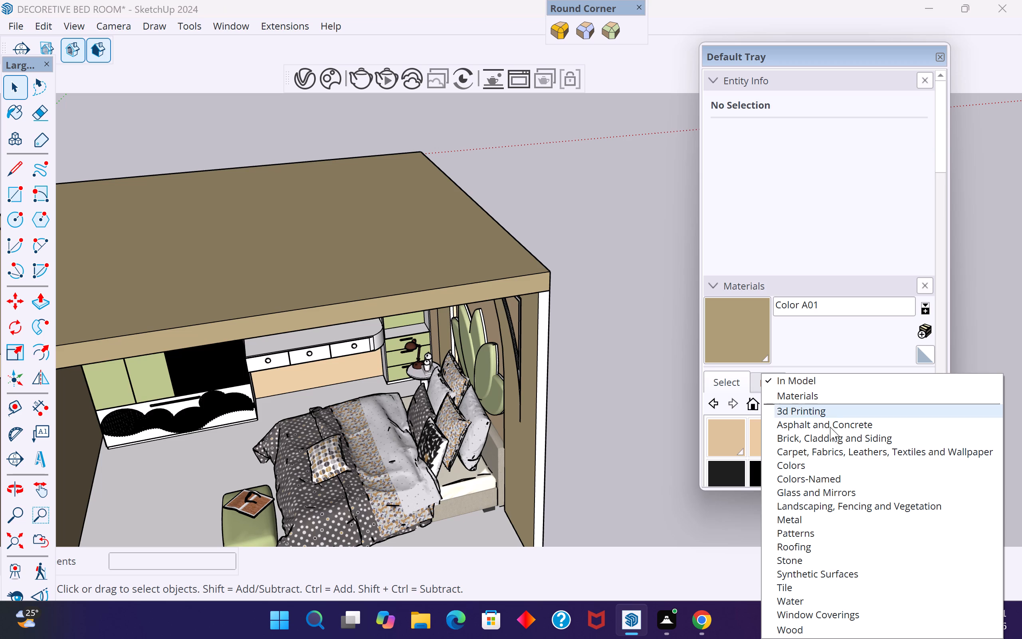
scroll(816, 588, down, 4)
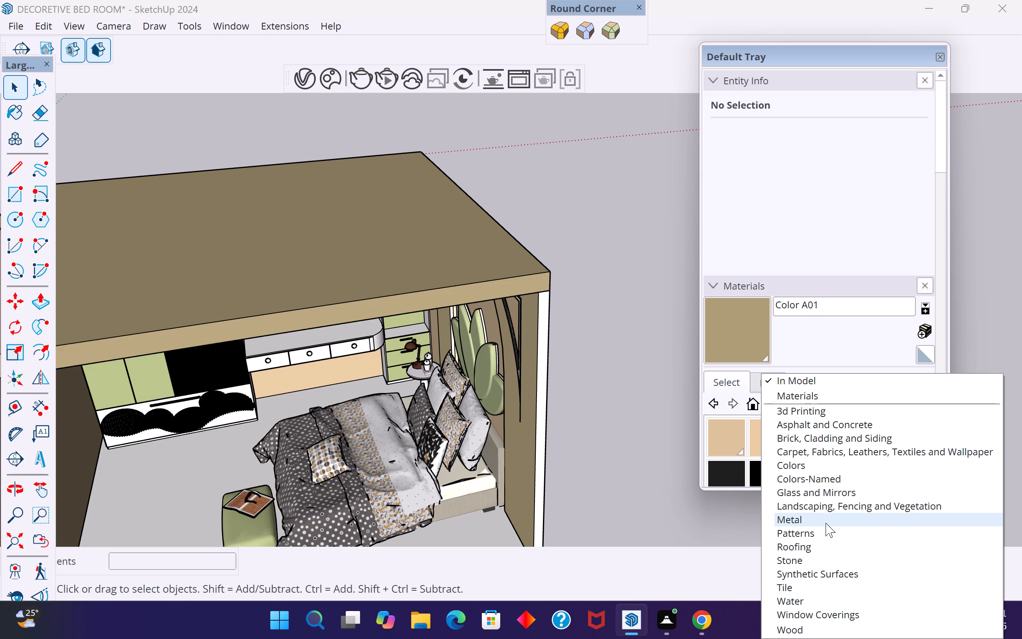
click(803, 490)
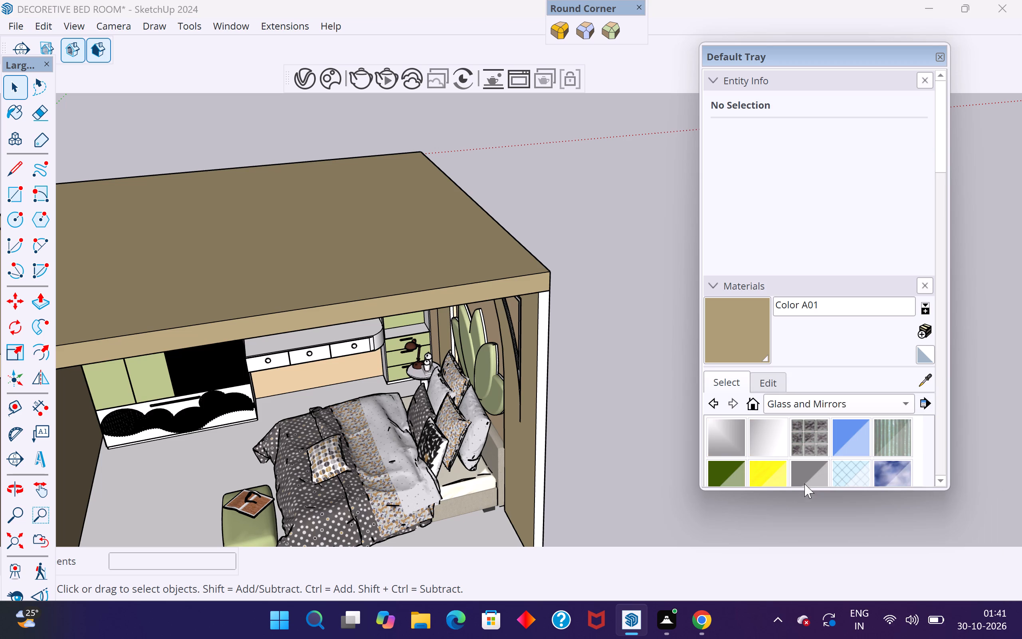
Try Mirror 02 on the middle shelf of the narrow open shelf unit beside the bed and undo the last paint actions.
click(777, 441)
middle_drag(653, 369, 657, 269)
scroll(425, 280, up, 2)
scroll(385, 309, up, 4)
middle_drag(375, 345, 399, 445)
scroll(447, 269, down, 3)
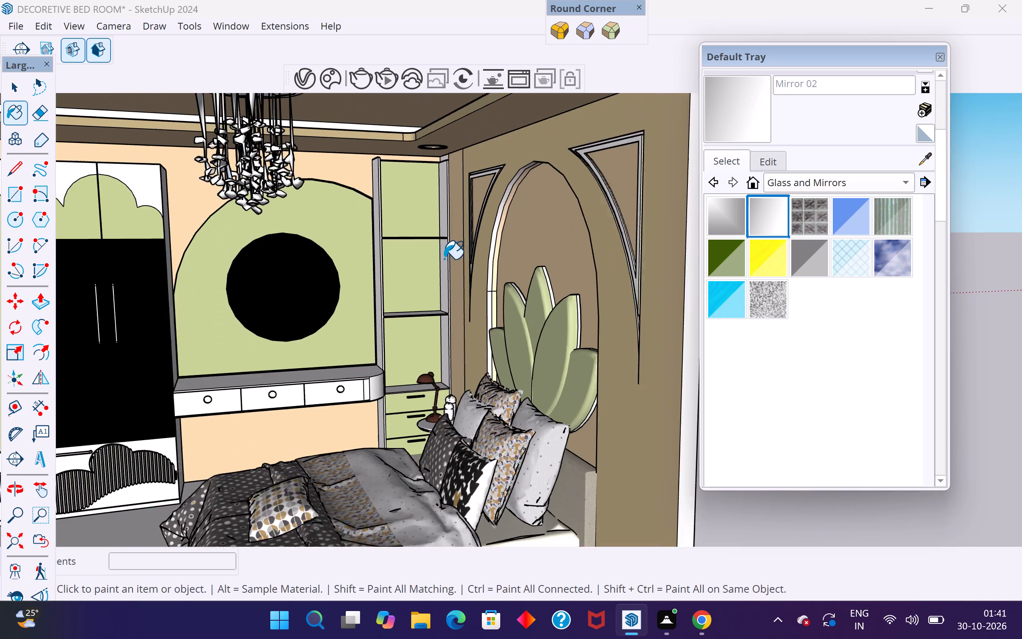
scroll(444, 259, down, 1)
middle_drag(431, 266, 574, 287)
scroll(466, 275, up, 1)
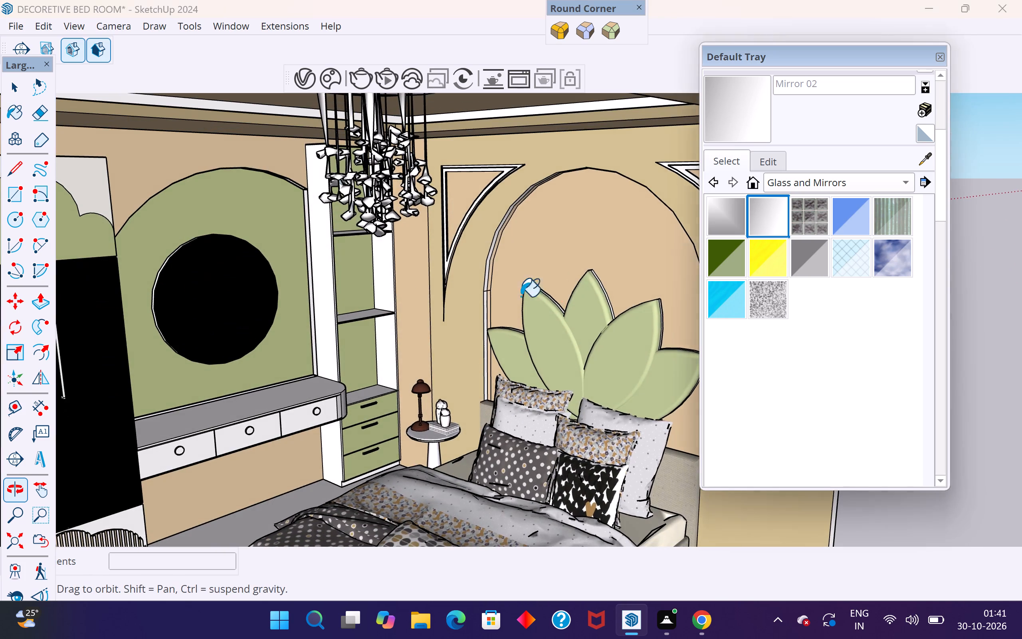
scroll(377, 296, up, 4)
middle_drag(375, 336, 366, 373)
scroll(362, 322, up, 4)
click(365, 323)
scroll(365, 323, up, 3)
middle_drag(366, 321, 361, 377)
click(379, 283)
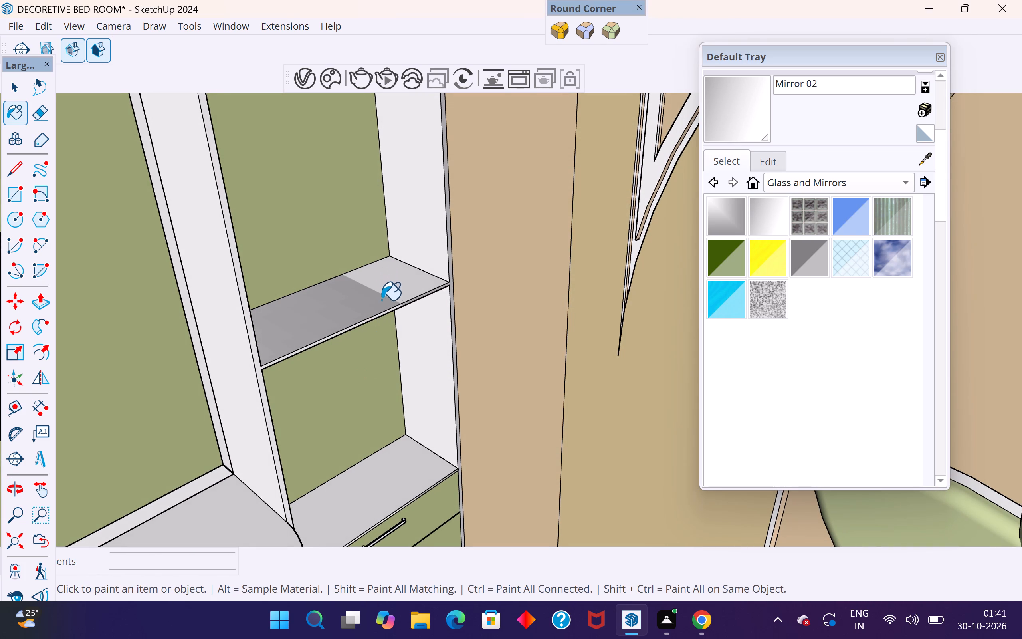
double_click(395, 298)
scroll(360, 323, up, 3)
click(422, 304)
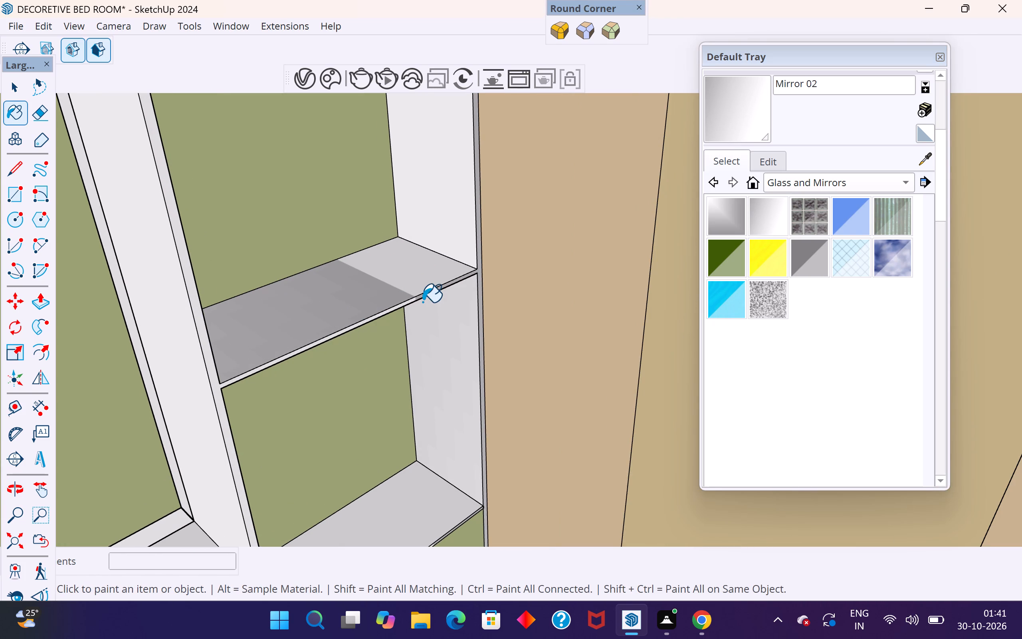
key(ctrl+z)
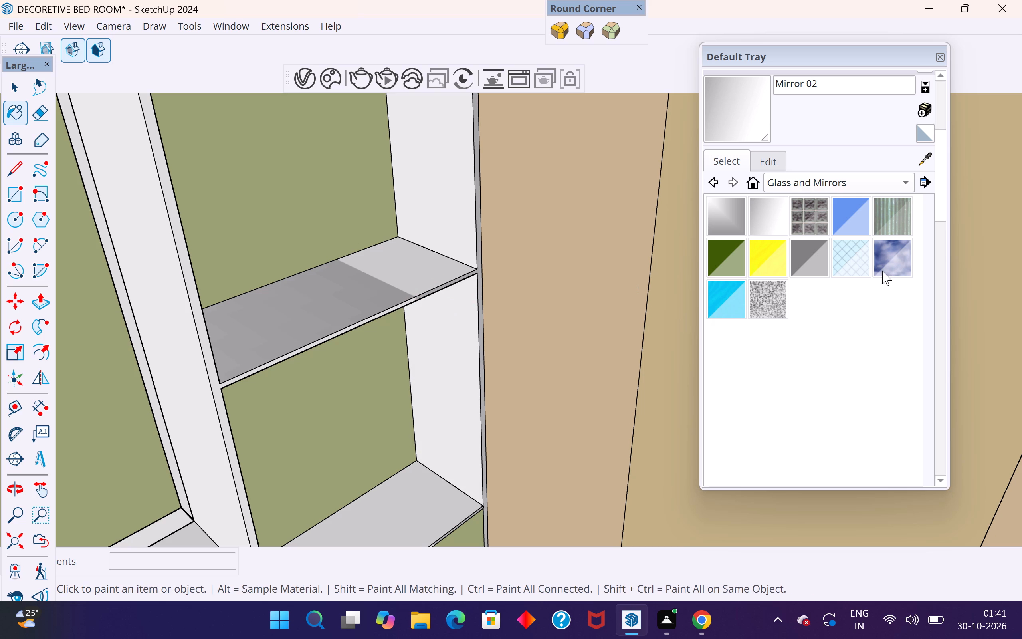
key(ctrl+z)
Paint the middle shelf's top face and underside with Translucent Glass Blue.
click(860, 213)
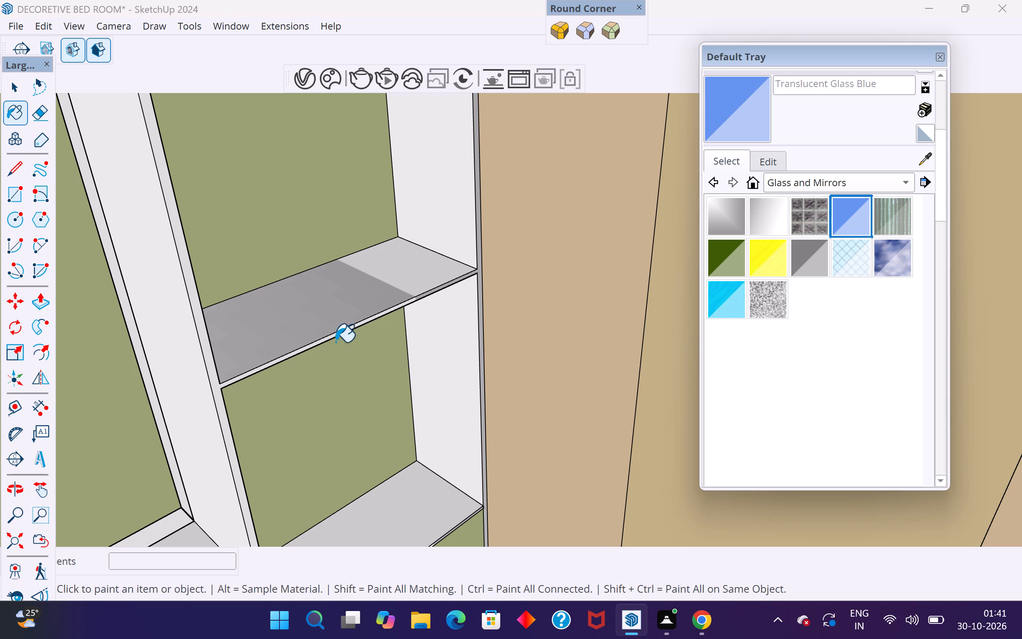
click(329, 330)
middle_drag(343, 323, 365, 66)
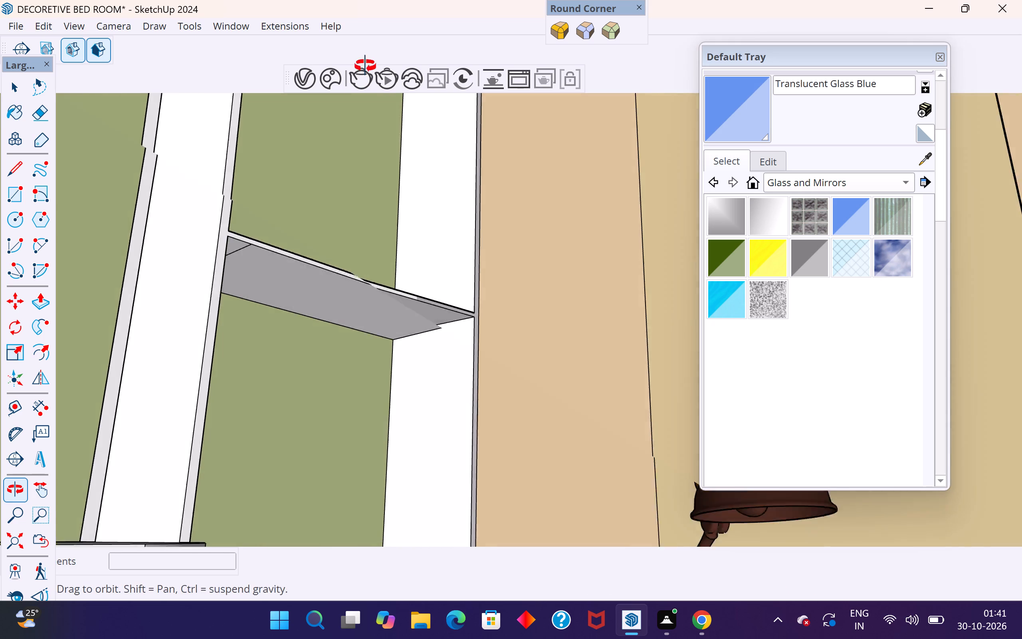
middle_drag(365, 66, 370, 46)
click(347, 304)
middle_drag(352, 306, 205, 252)
scroll(298, 327, up, 8)
click(236, 312)
click(248, 303)
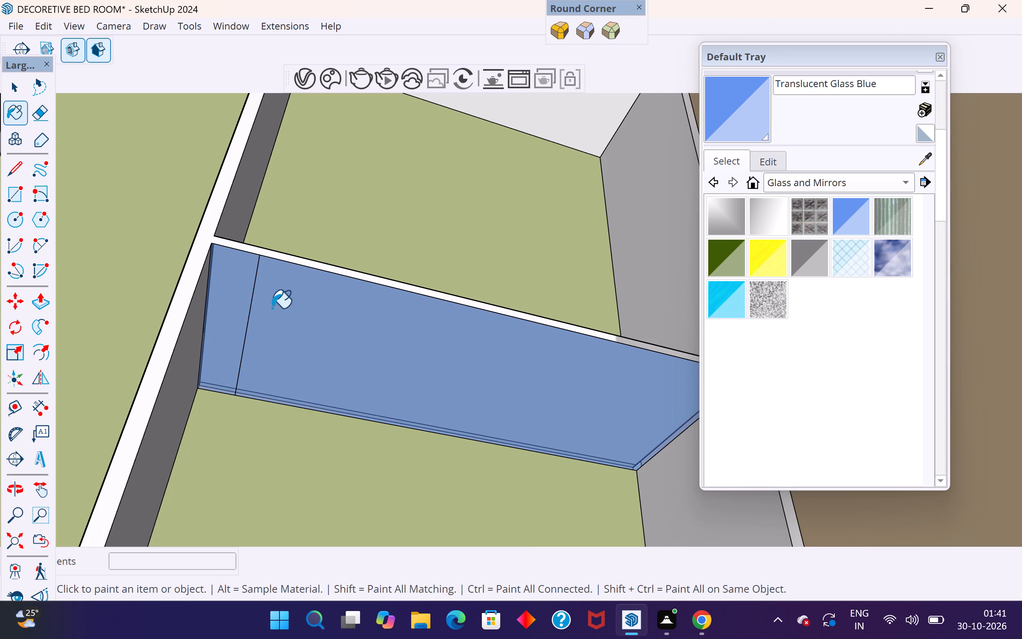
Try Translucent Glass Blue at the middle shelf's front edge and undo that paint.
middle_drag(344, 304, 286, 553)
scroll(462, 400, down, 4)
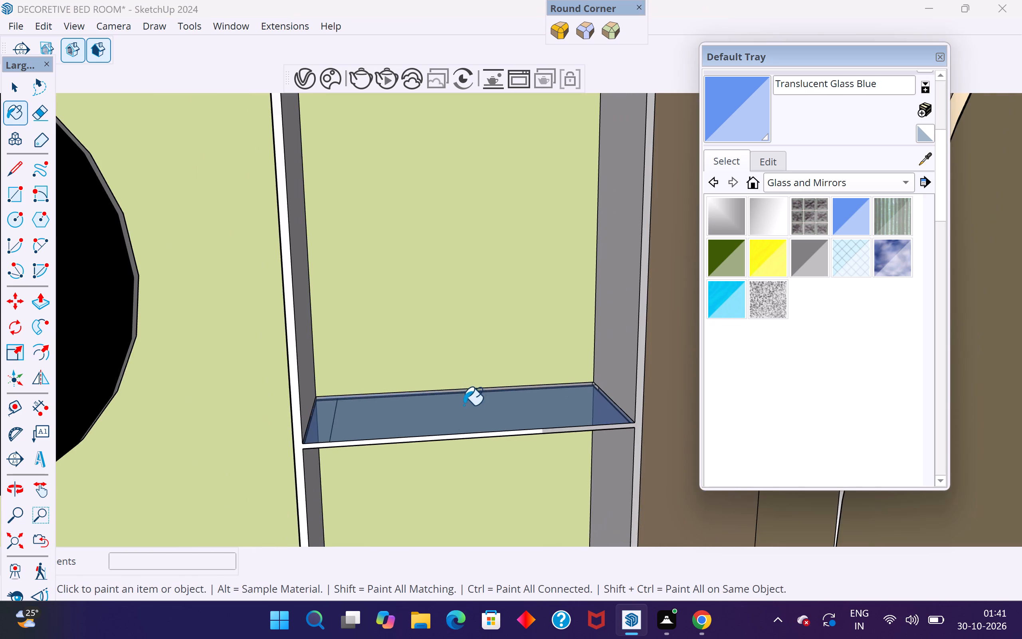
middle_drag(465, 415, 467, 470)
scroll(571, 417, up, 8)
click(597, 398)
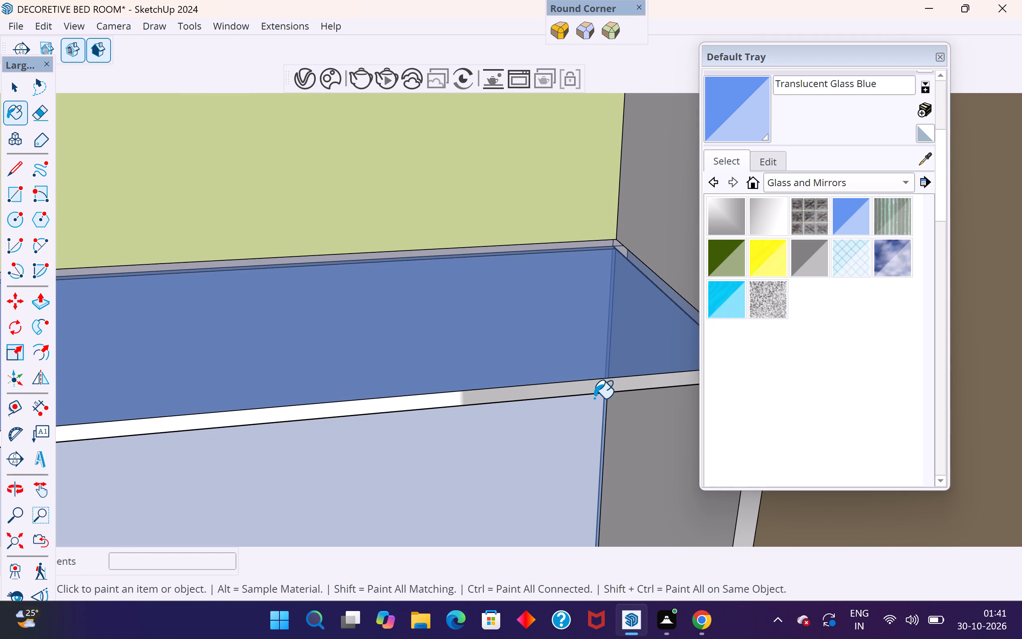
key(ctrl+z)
Paint the middle shelf's front edge with Translucent Glass Blue.
scroll(456, 399, up, 2)
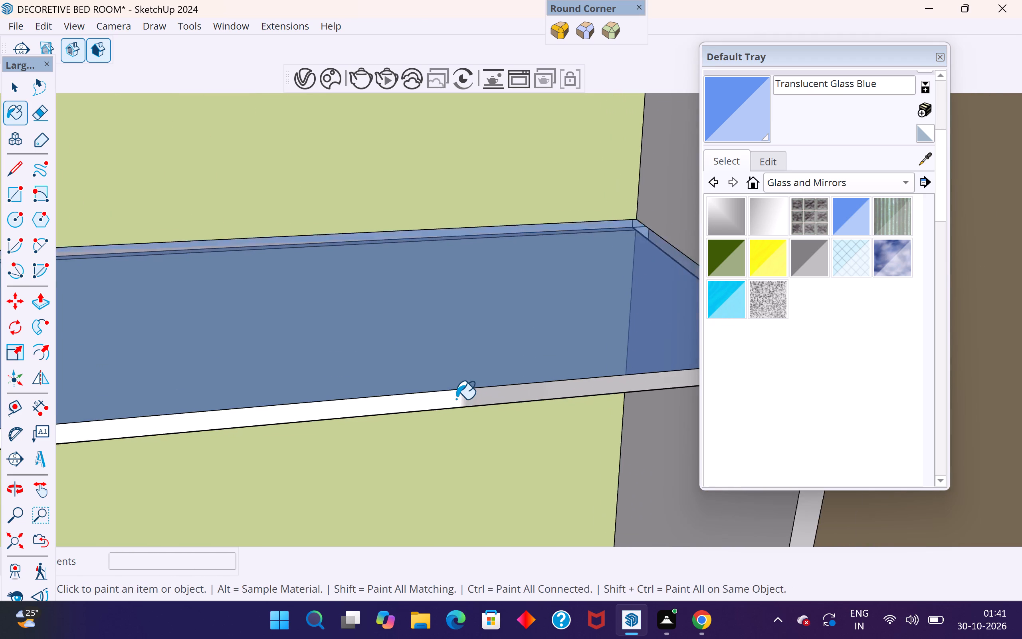
scroll(456, 399, up, 2)
middle_drag(467, 403, 614, 292)
click(589, 365)
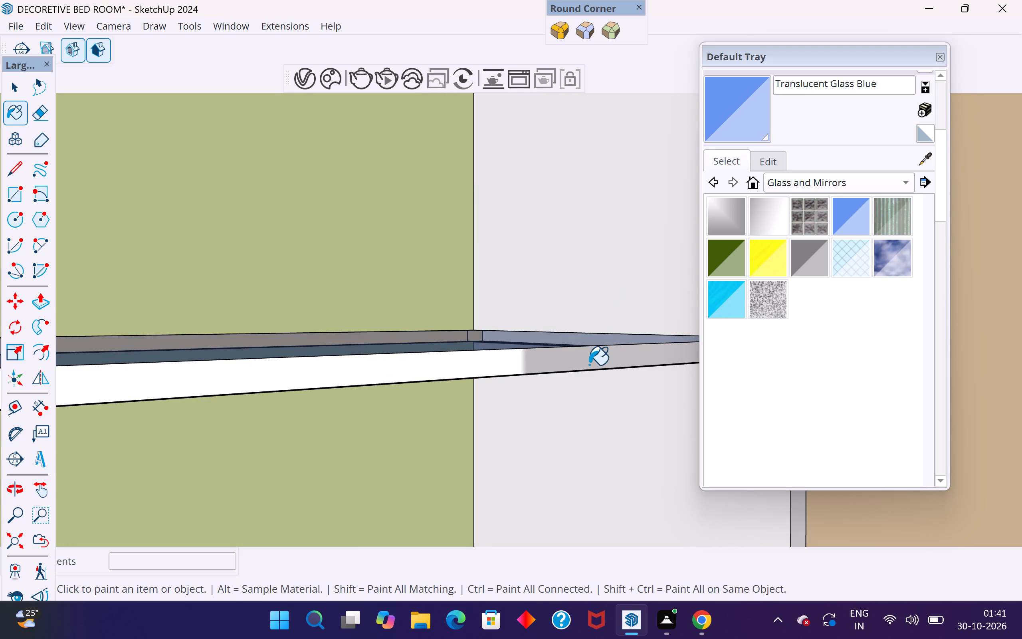
Paint the top face and underside of the upper shelf in the narrow open shelf unit with Translucent Glass Blue.
scroll(570, 365, down, 18)
middle_drag(465, 282, 465, 305)
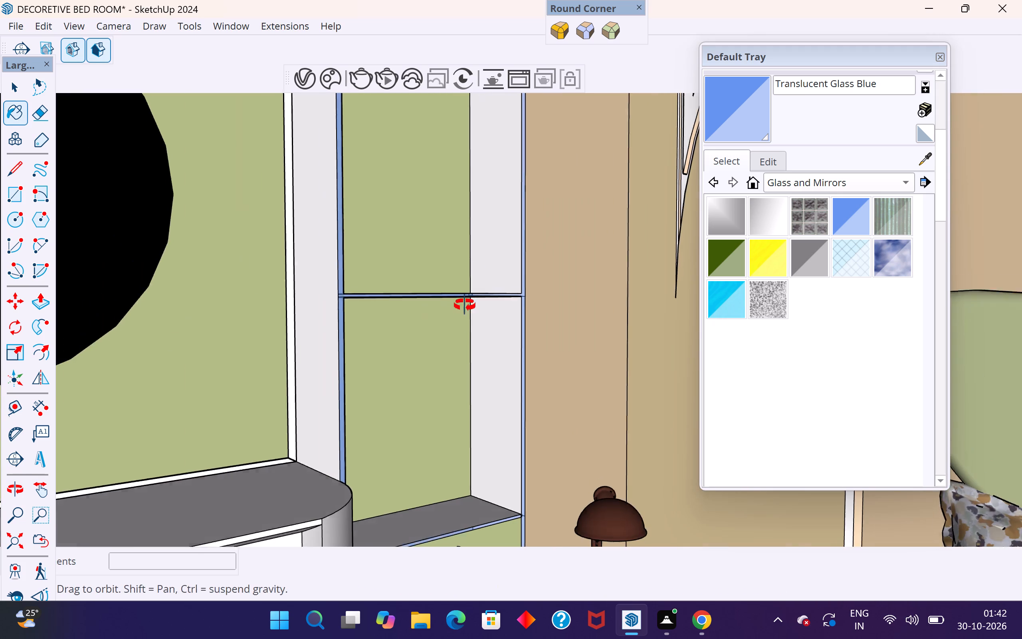
middle_drag(465, 305, 459, 440)
scroll(459, 446, up, 1)
scroll(461, 448, down, 5)
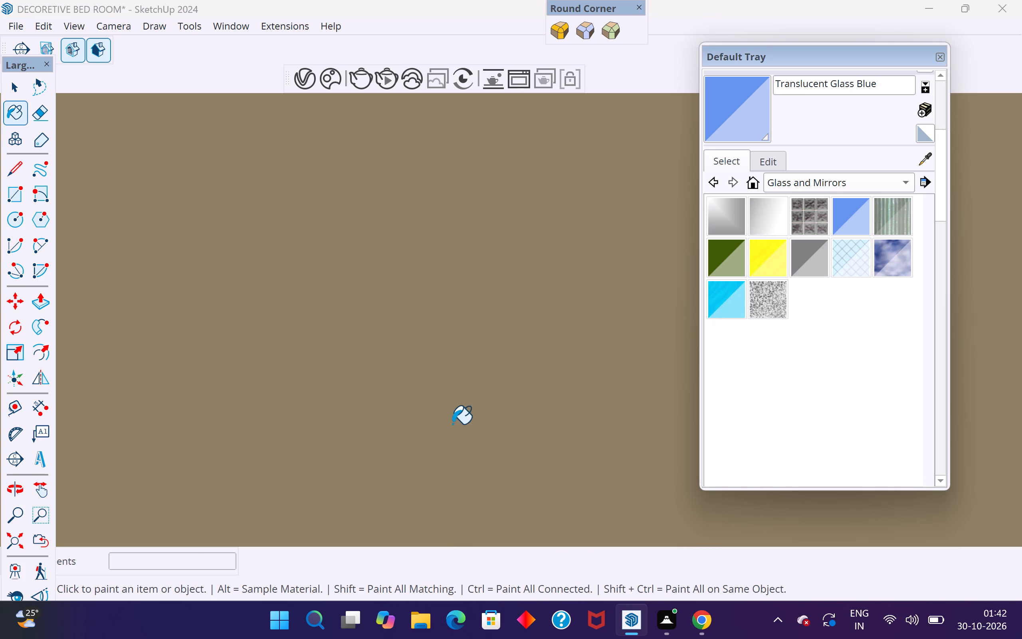
scroll(441, 425, down, 5)
scroll(234, 158, down, 20)
scroll(234, 158, down, 8)
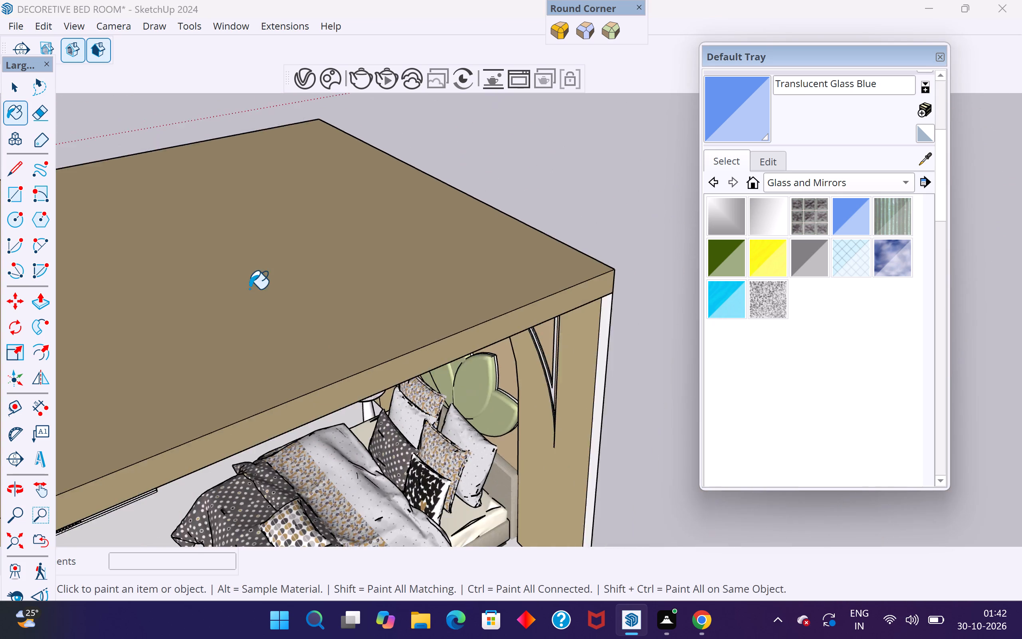
scroll(249, 289, down, 6)
scroll(291, 413, up, 15)
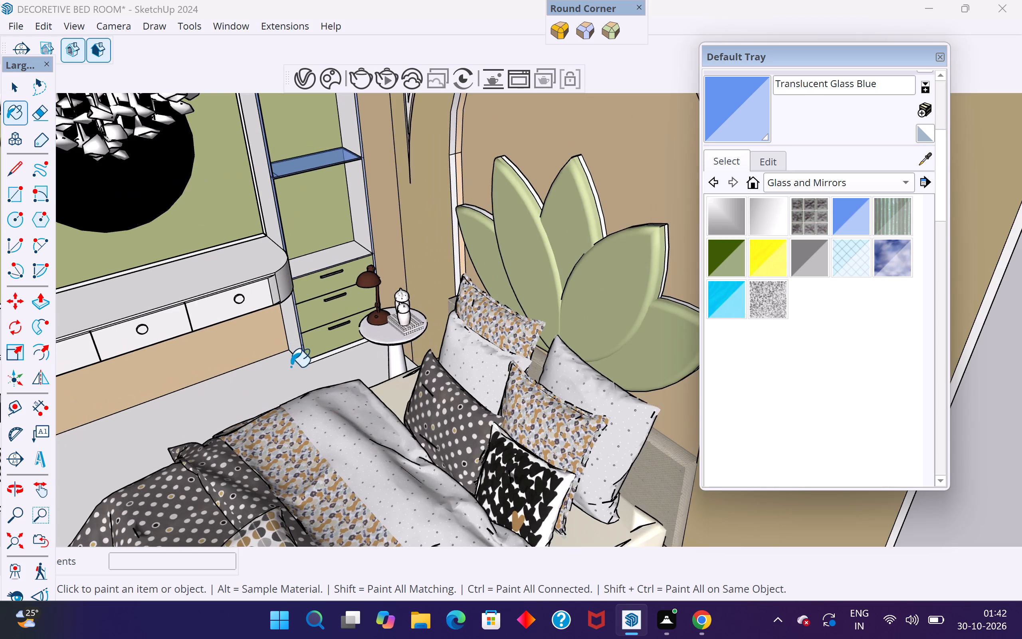
scroll(287, 374, down, 4)
middle_drag(290, 353, 294, 247)
scroll(295, 226, up, 3)
middle_drag(297, 230, 290, 284)
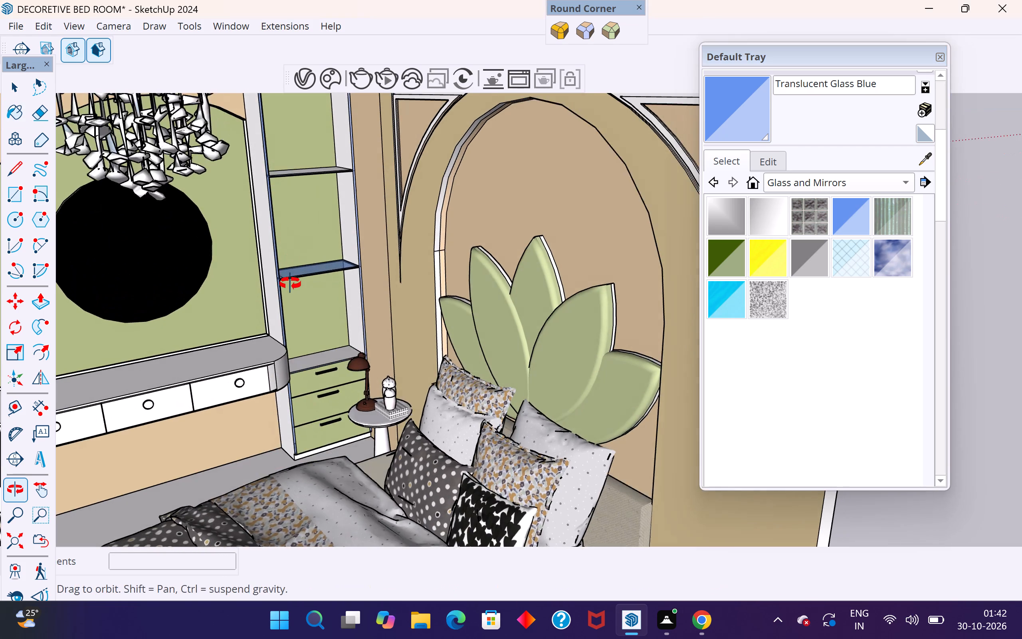
middle_drag(290, 284, 291, 286)
scroll(325, 132, up, 9)
middle_drag(317, 189, 336, 245)
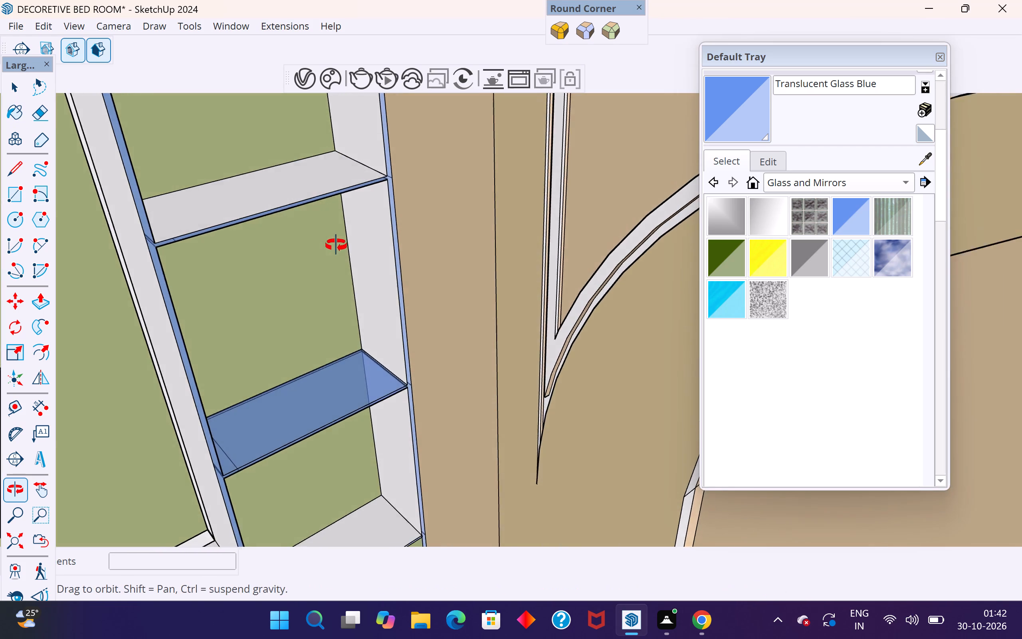
middle_drag(336, 245, 340, 300)
middle_drag(340, 300, 318, 181)
scroll(317, 181, up, 1)
scroll(180, 278, down, 11)
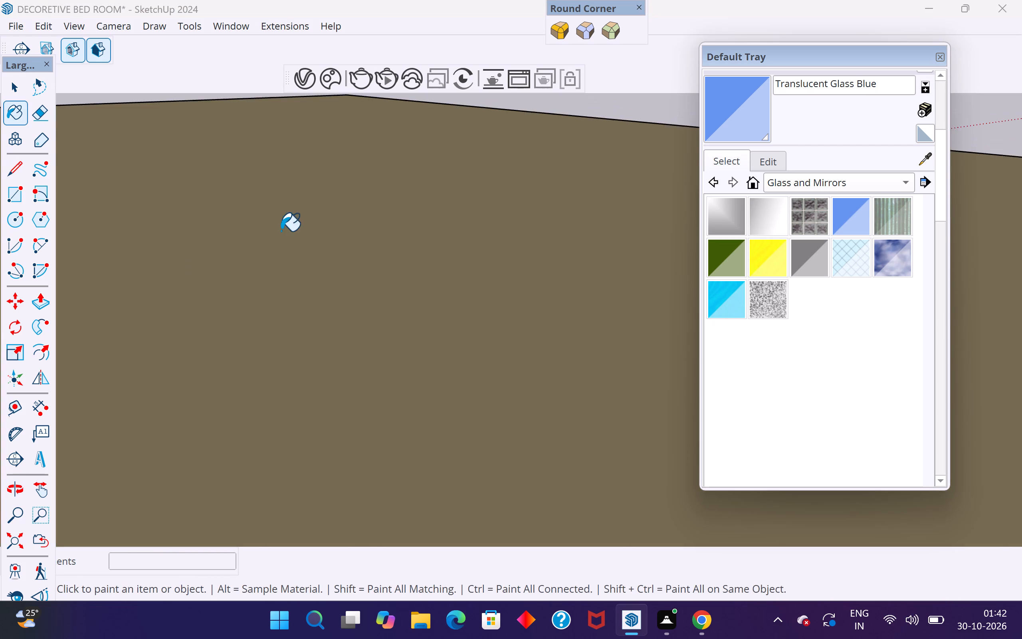
scroll(281, 231, down, 20)
scroll(281, 231, down, 10)
scroll(404, 183, up, 6)
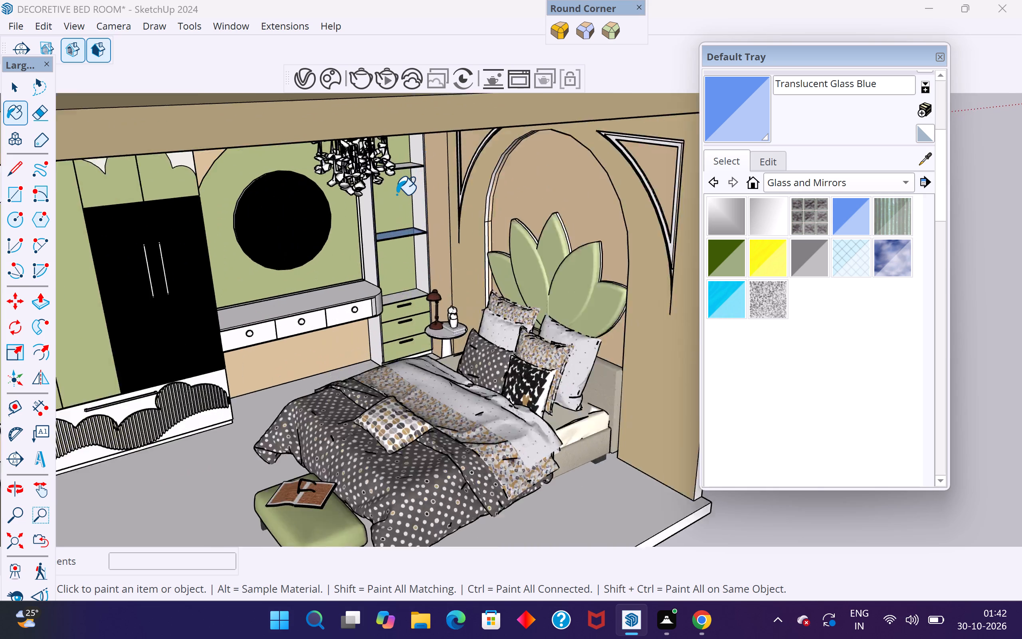
scroll(396, 194, up, 10)
middle_drag(403, 159, 318, 228)
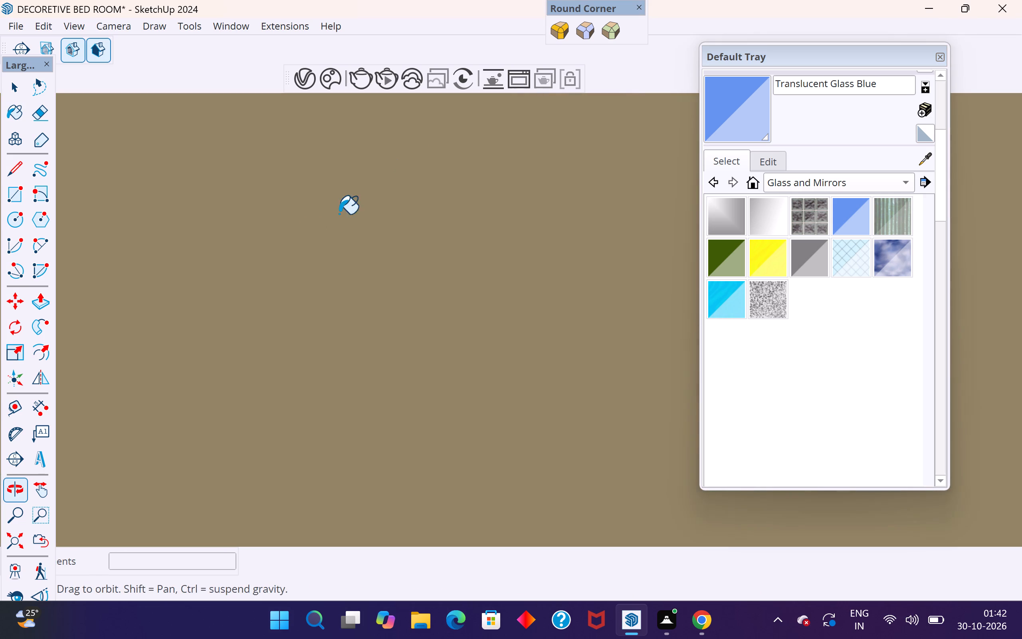
middle_drag(403, 166, 402, 113)
scroll(450, 278, down, 16)
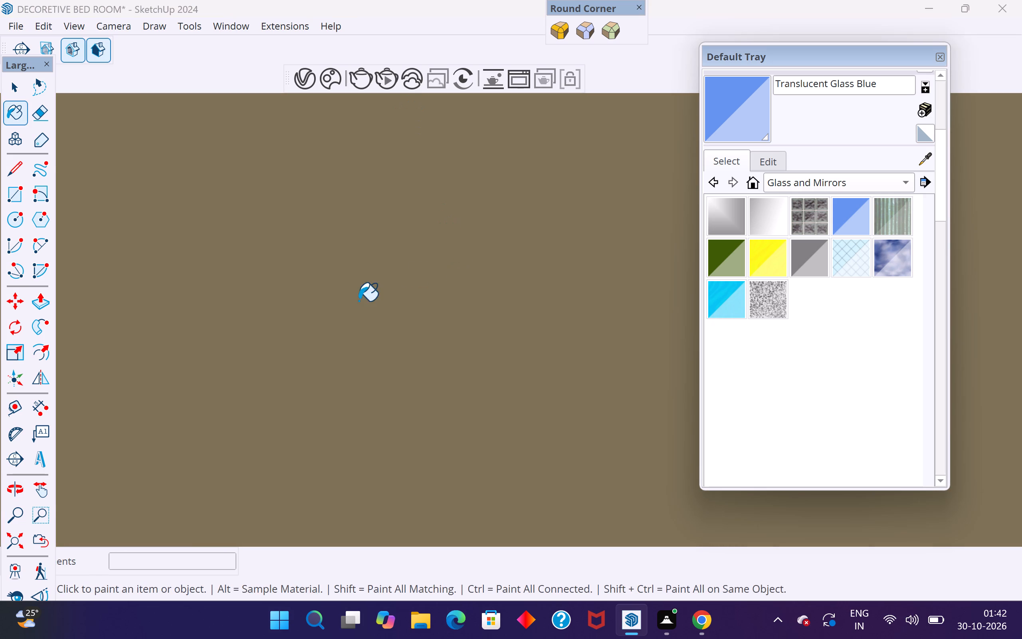
scroll(358, 301, down, 20)
scroll(358, 301, down, 8)
scroll(448, 188, up, 1)
scroll(449, 184, down, 7)
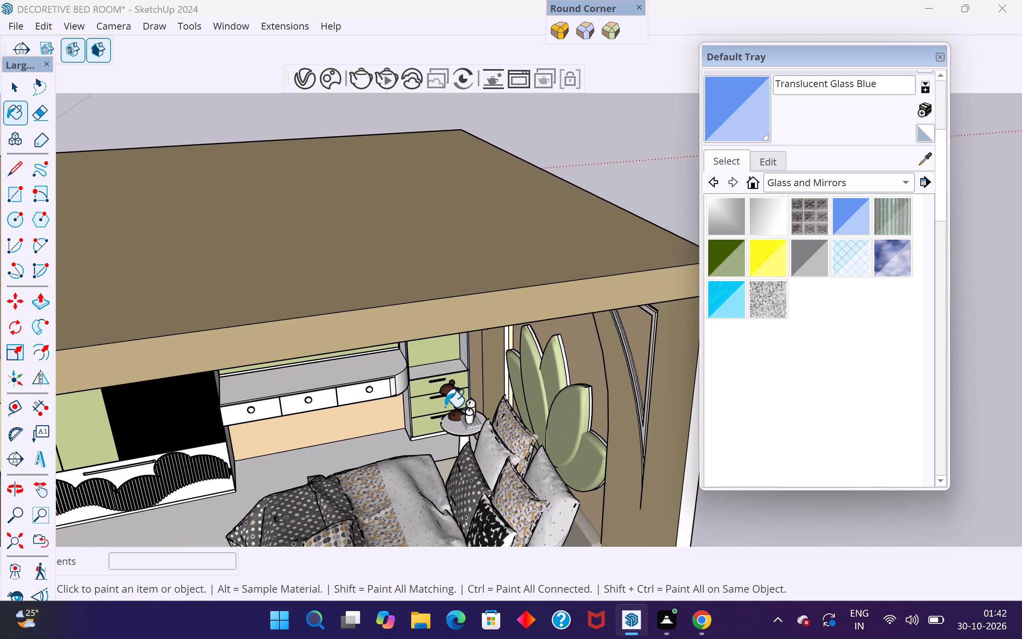
scroll(445, 407, up, 5)
middle_drag(447, 365, 461, 353)
scroll(442, 185, up, 1)
scroll(435, 433, down, 4)
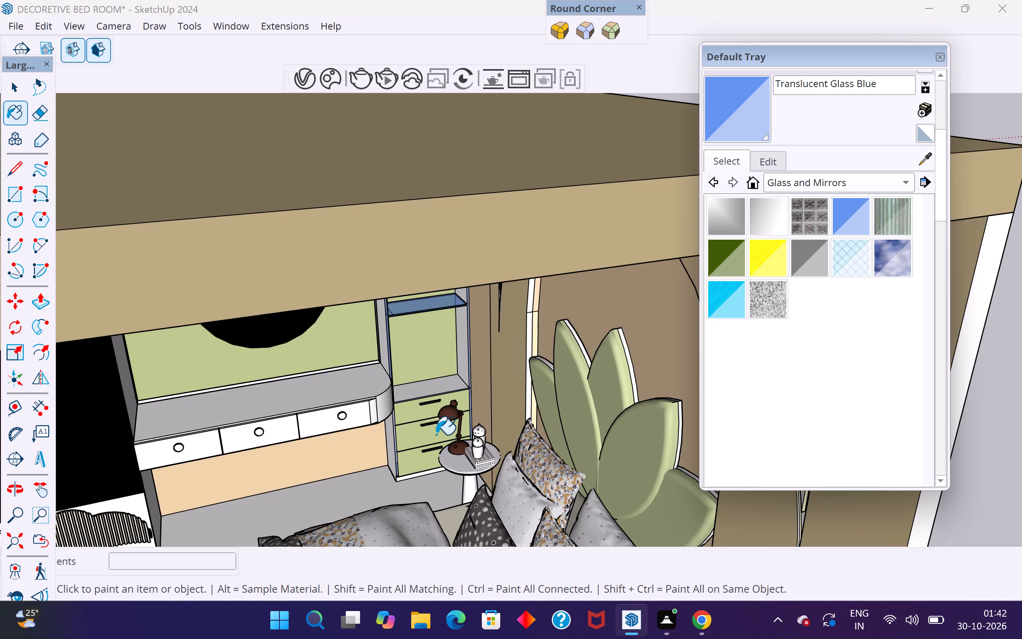
scroll(424, 315, up, 4)
scroll(434, 248, up, 1)
middle_drag(434, 248, 422, 243)
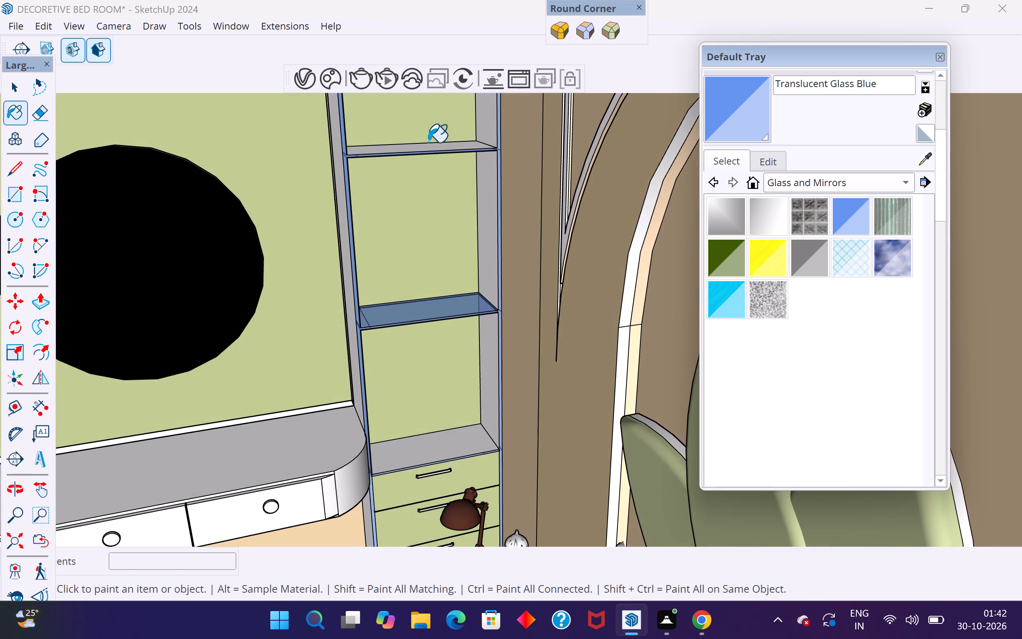
scroll(428, 142, up, 8)
middle_drag(441, 139, 466, 171)
click(464, 163)
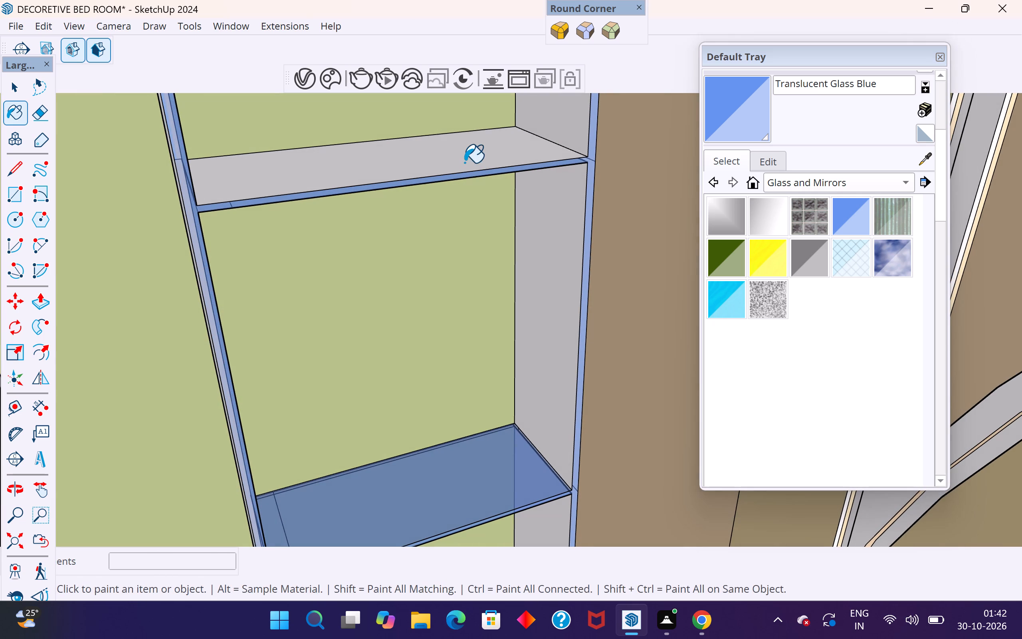
middle_drag(380, 185, 358, 67)
scroll(378, 179, up, 1)
middle_drag(381, 177, 396, 83)
click(440, 185)
scroll(263, 170, up, 3)
click(240, 149)
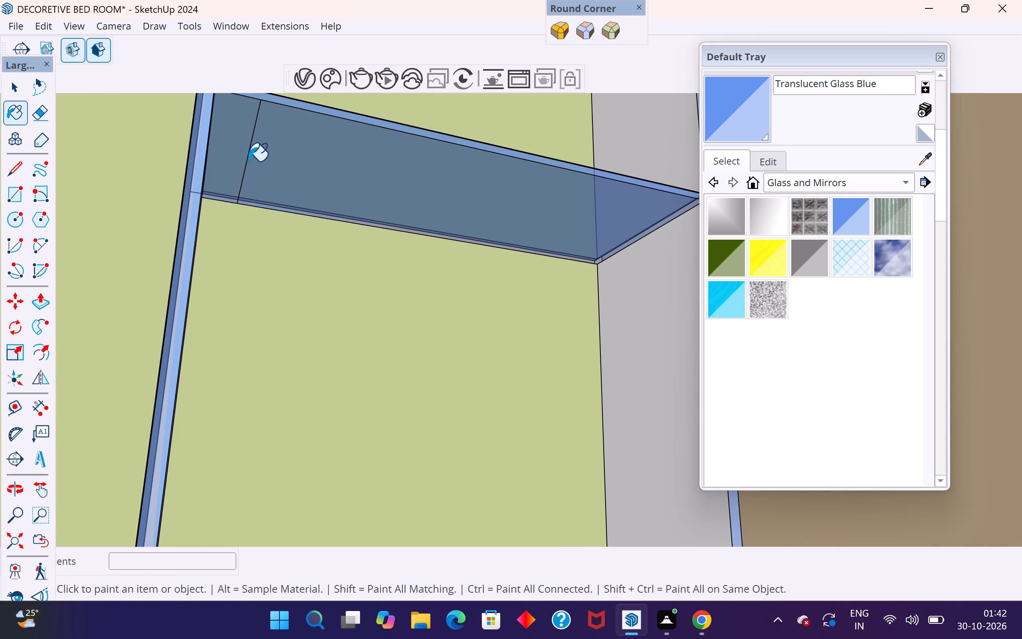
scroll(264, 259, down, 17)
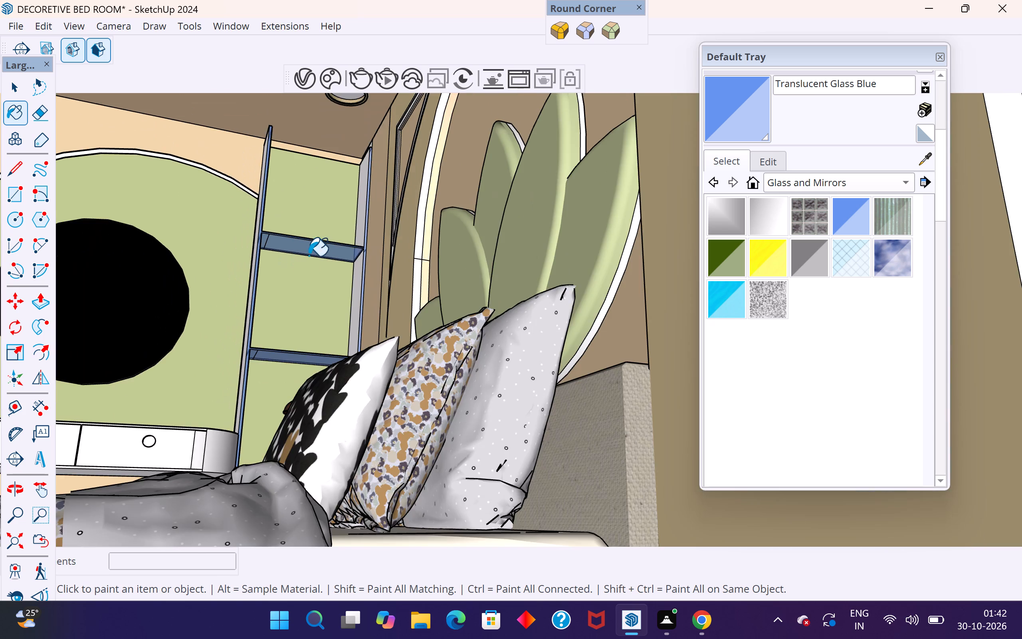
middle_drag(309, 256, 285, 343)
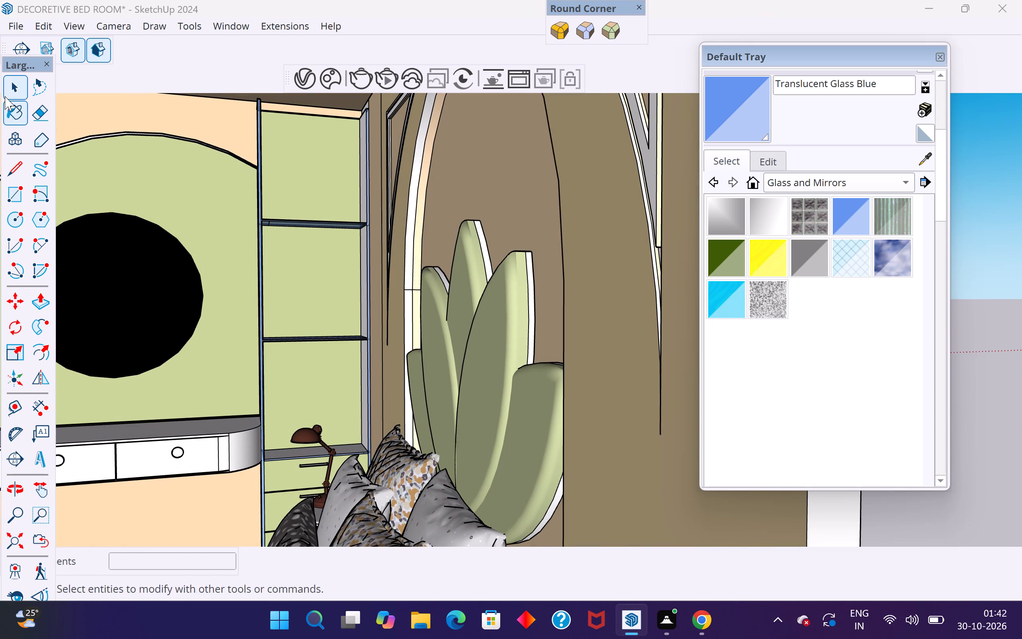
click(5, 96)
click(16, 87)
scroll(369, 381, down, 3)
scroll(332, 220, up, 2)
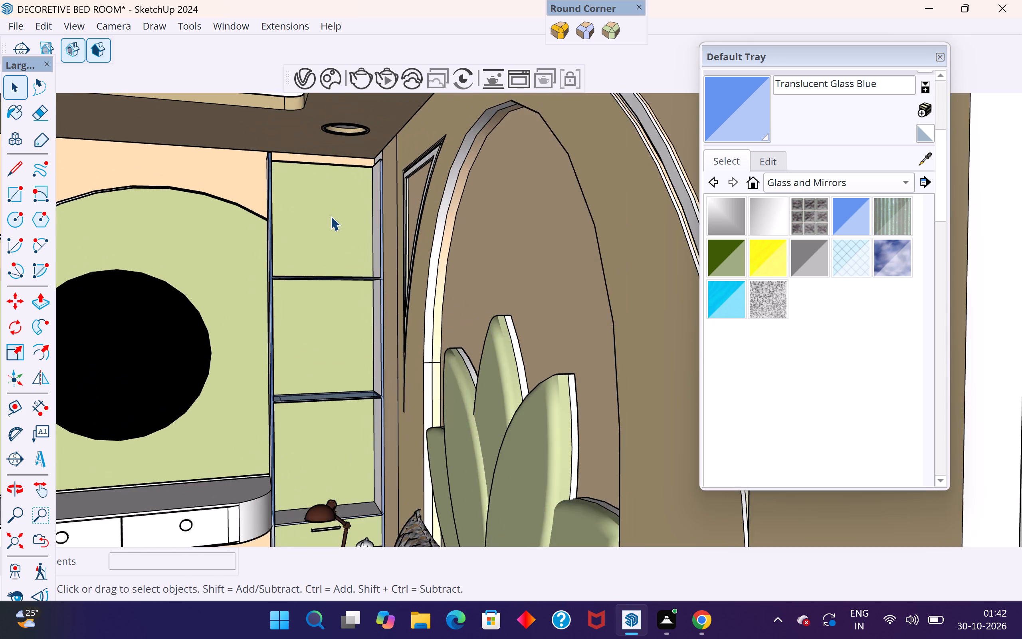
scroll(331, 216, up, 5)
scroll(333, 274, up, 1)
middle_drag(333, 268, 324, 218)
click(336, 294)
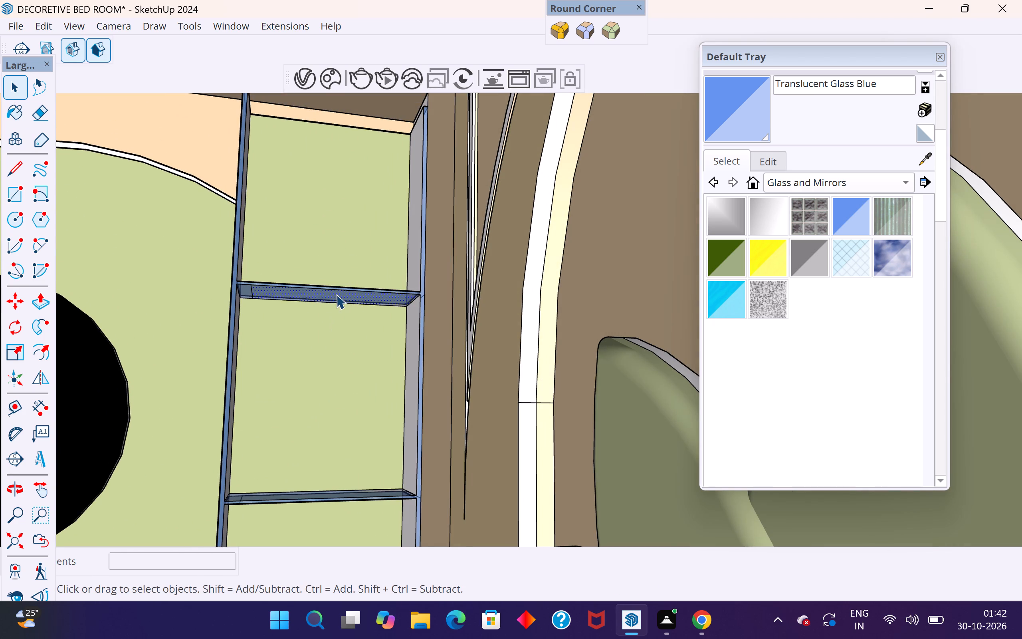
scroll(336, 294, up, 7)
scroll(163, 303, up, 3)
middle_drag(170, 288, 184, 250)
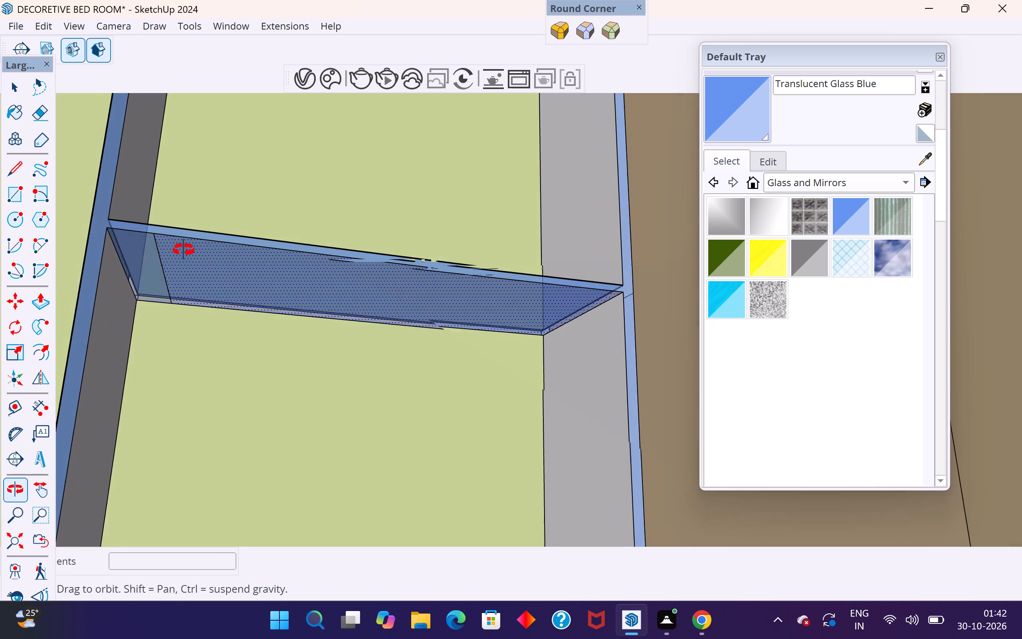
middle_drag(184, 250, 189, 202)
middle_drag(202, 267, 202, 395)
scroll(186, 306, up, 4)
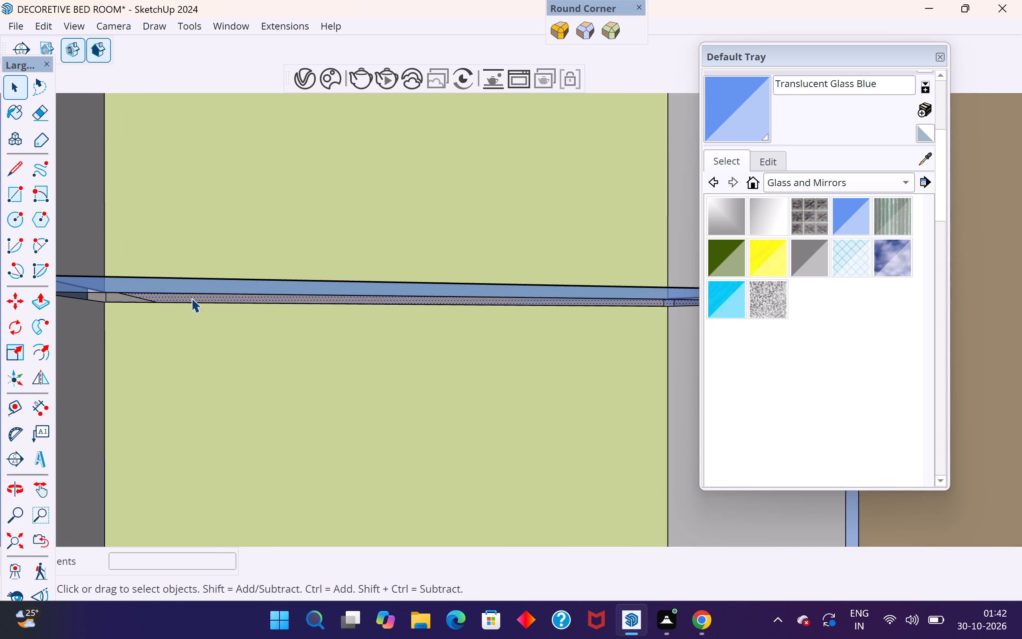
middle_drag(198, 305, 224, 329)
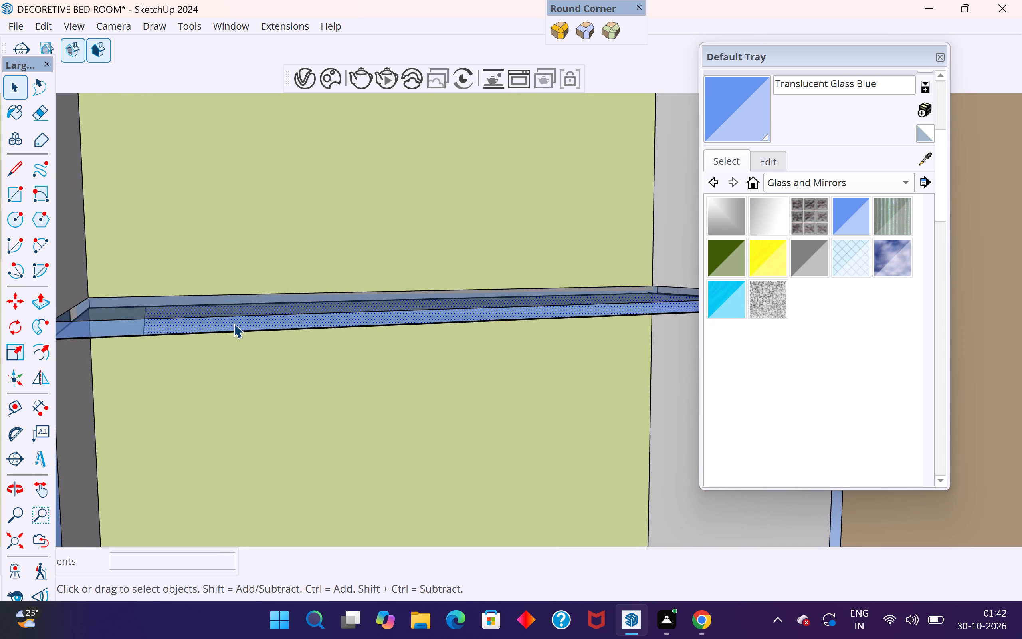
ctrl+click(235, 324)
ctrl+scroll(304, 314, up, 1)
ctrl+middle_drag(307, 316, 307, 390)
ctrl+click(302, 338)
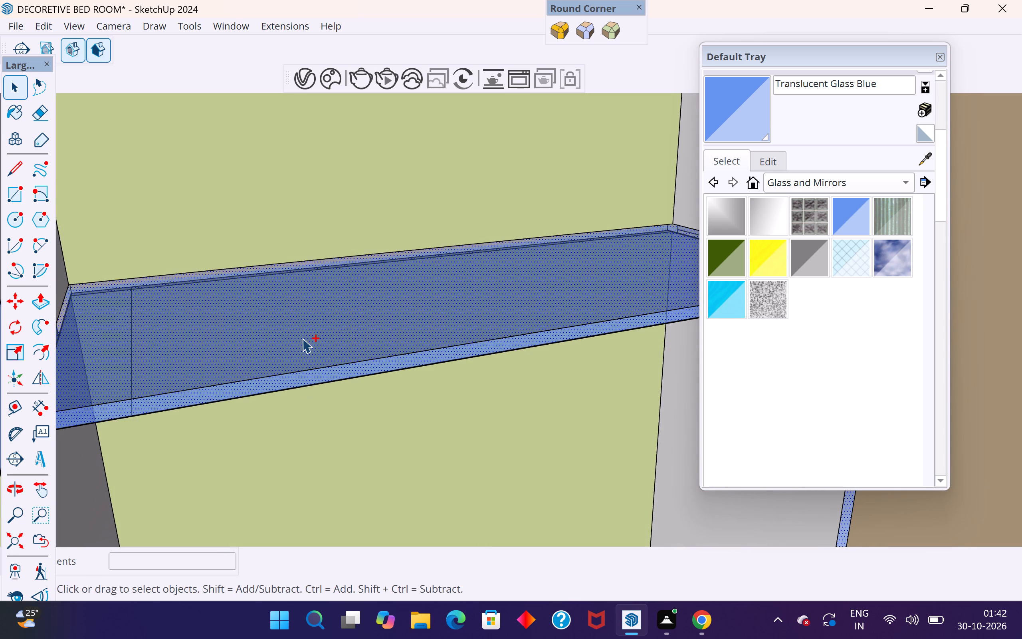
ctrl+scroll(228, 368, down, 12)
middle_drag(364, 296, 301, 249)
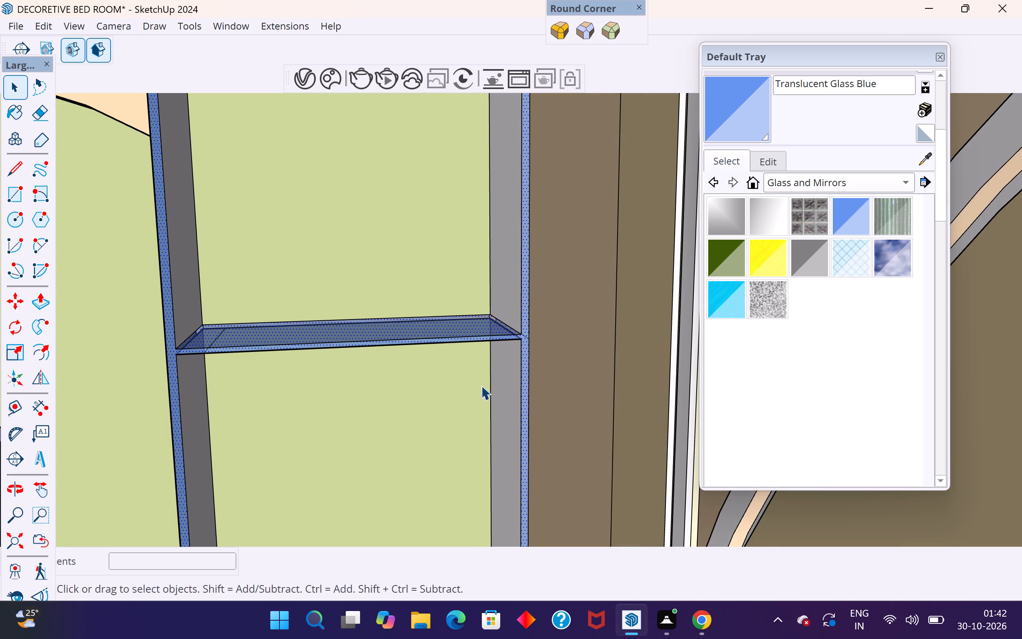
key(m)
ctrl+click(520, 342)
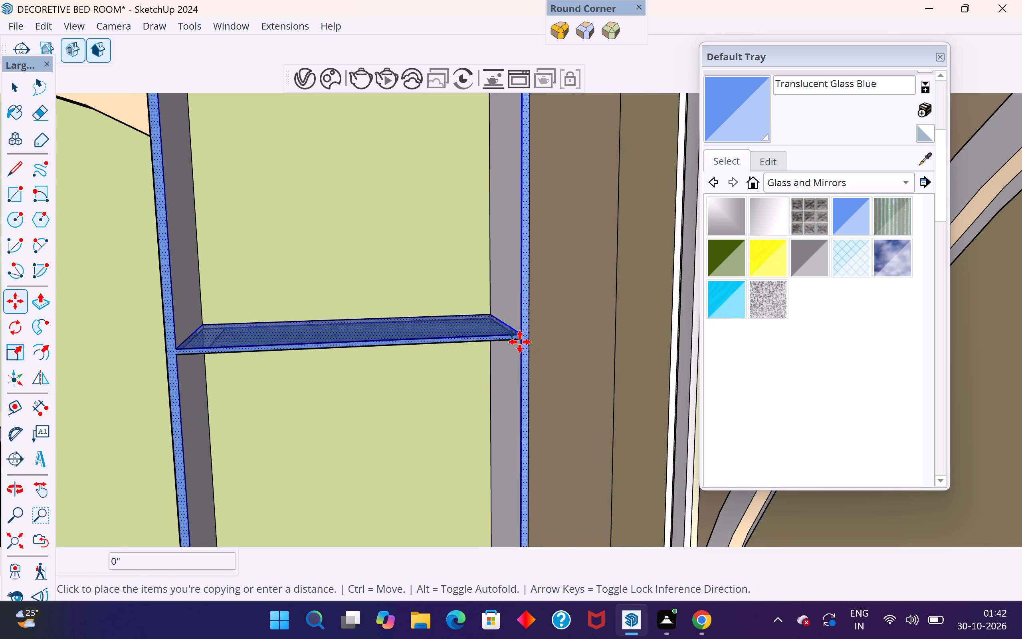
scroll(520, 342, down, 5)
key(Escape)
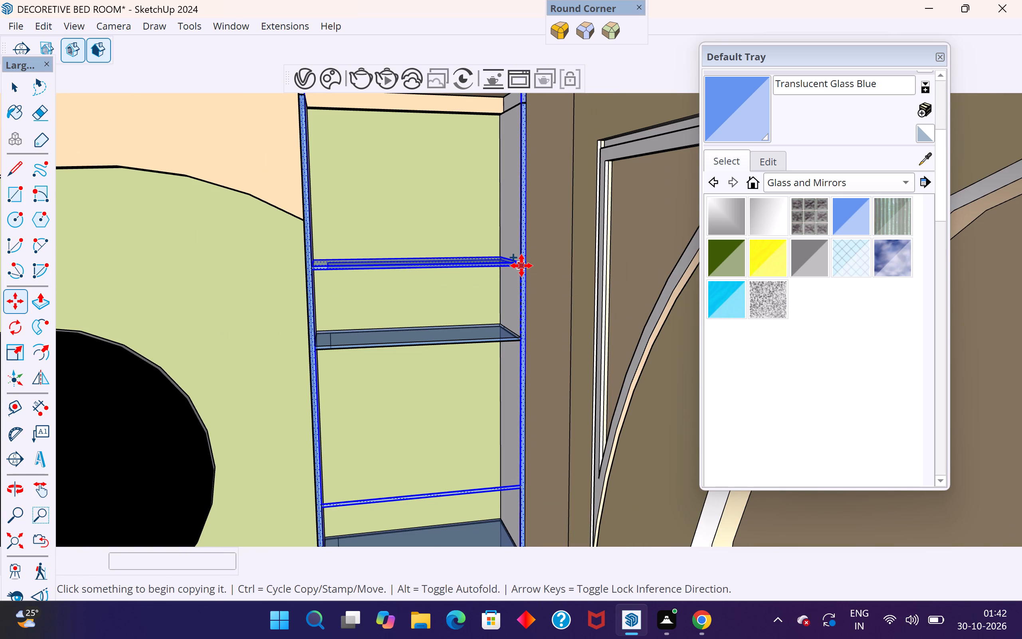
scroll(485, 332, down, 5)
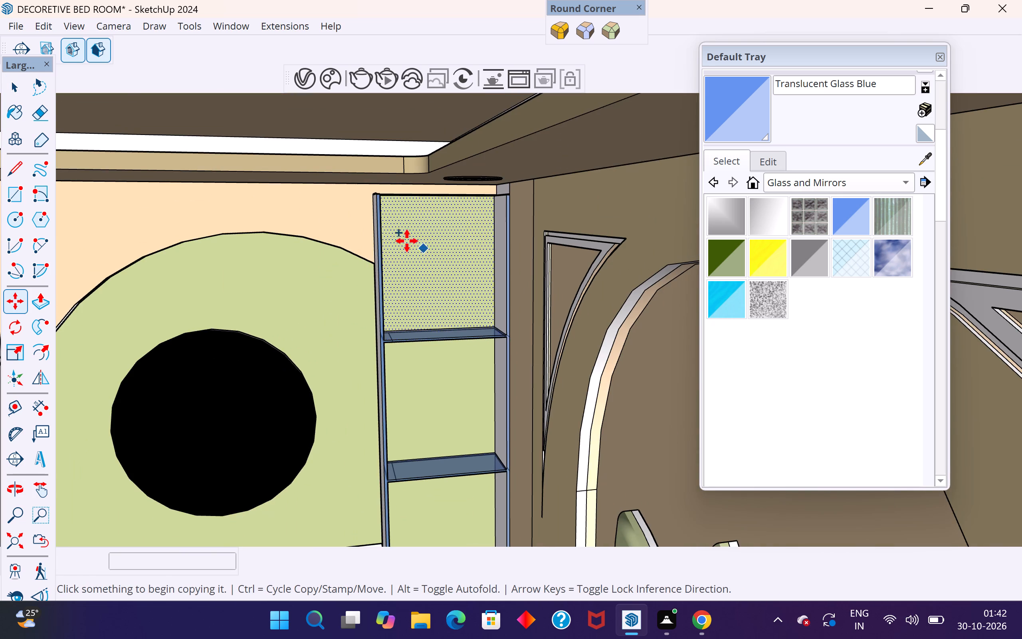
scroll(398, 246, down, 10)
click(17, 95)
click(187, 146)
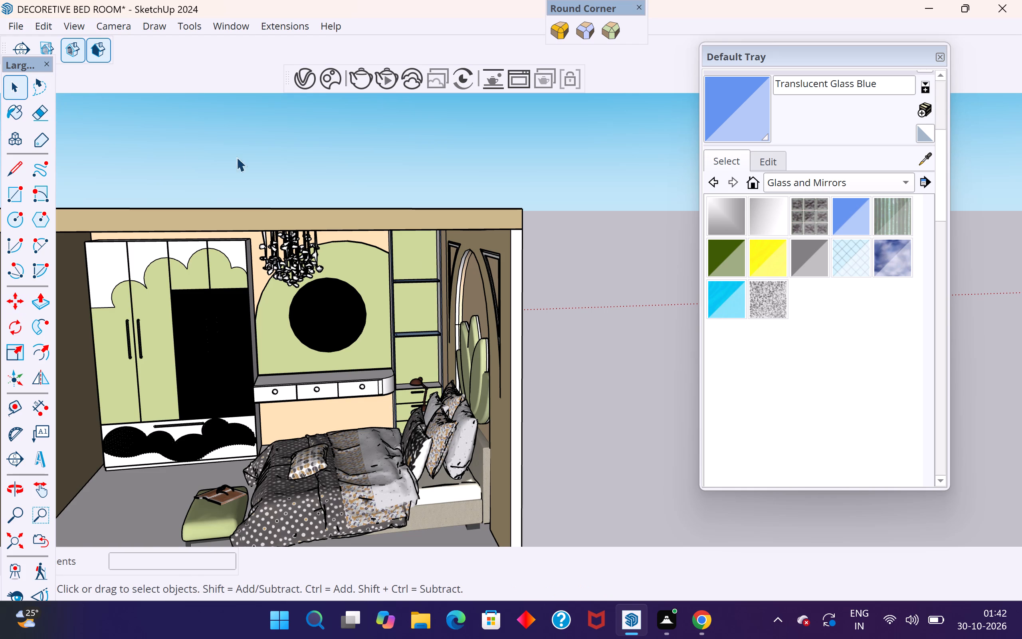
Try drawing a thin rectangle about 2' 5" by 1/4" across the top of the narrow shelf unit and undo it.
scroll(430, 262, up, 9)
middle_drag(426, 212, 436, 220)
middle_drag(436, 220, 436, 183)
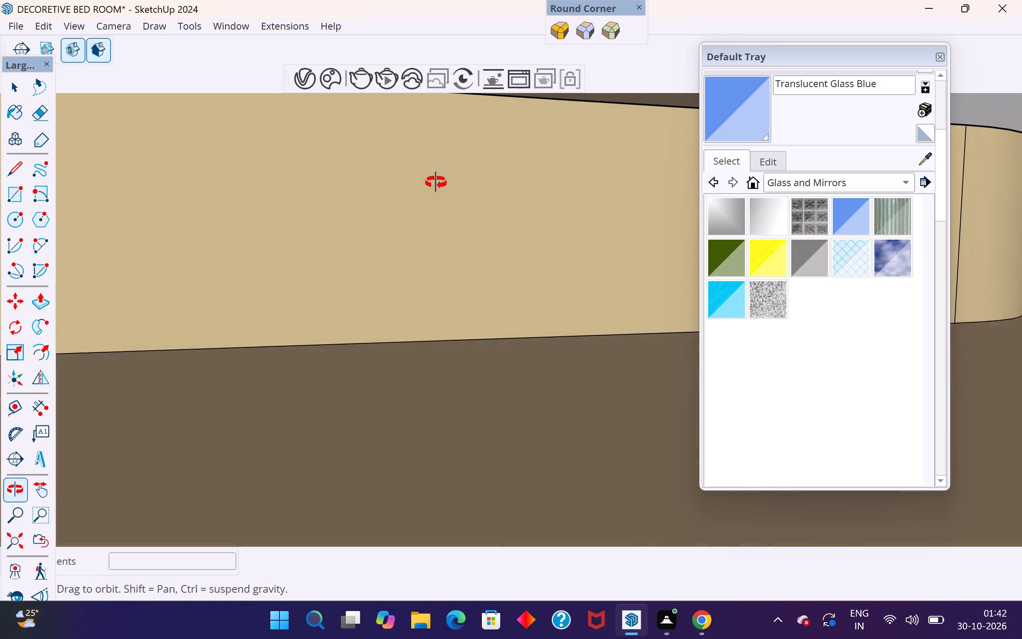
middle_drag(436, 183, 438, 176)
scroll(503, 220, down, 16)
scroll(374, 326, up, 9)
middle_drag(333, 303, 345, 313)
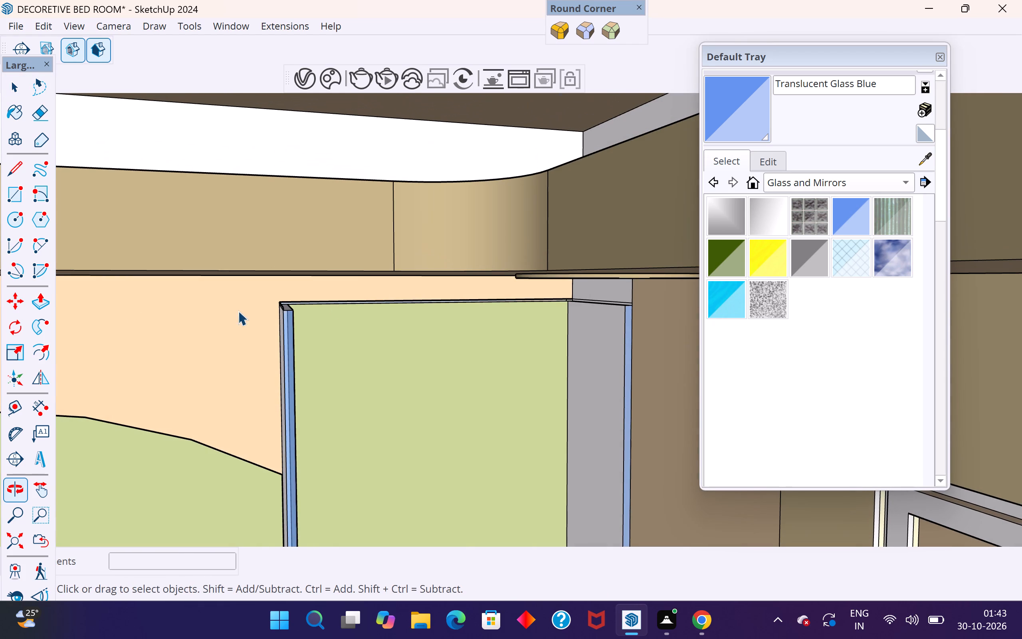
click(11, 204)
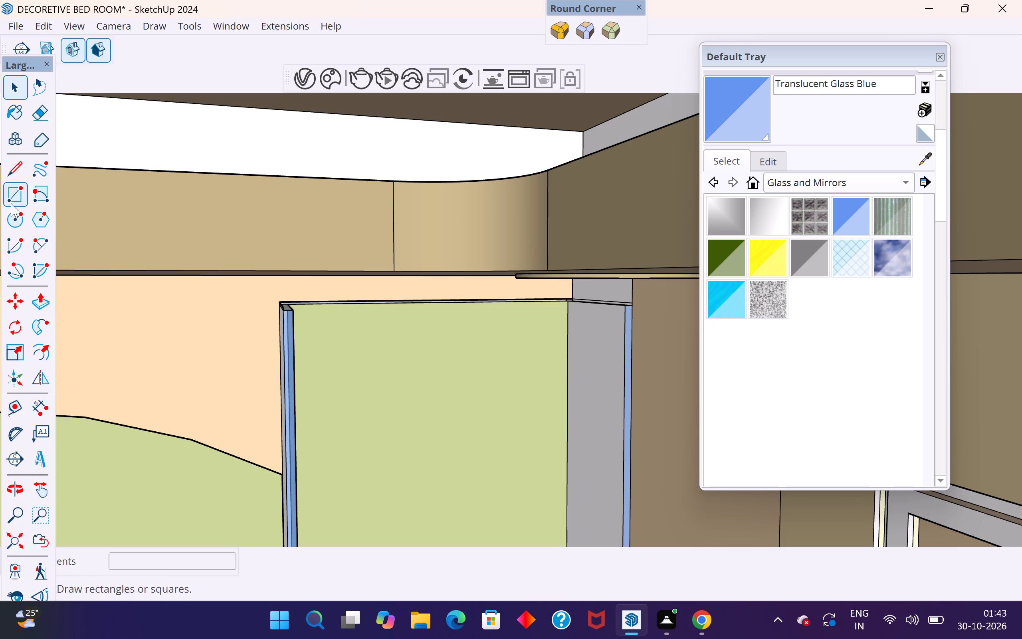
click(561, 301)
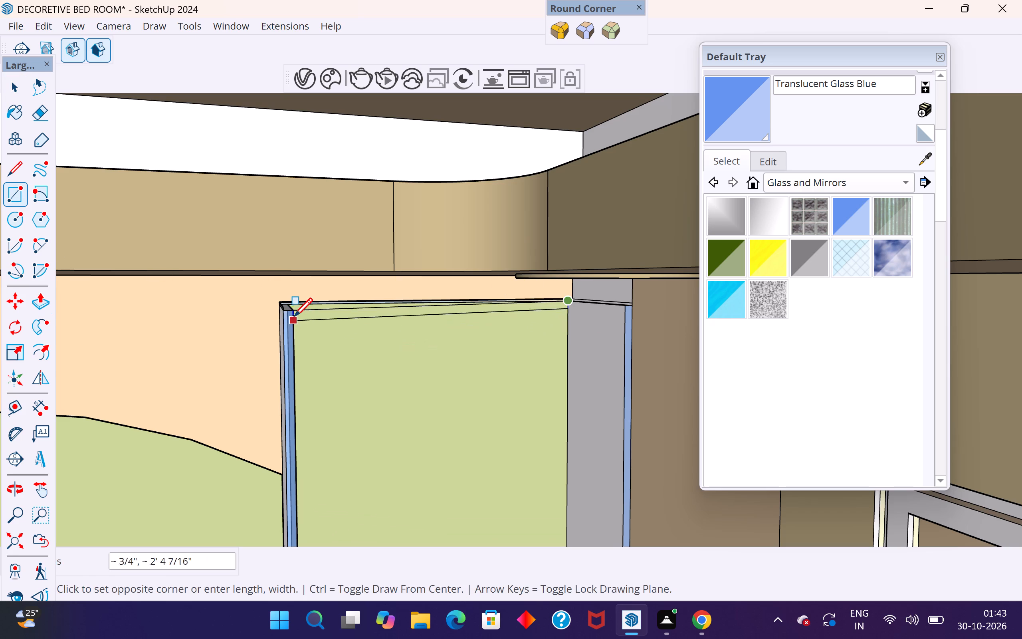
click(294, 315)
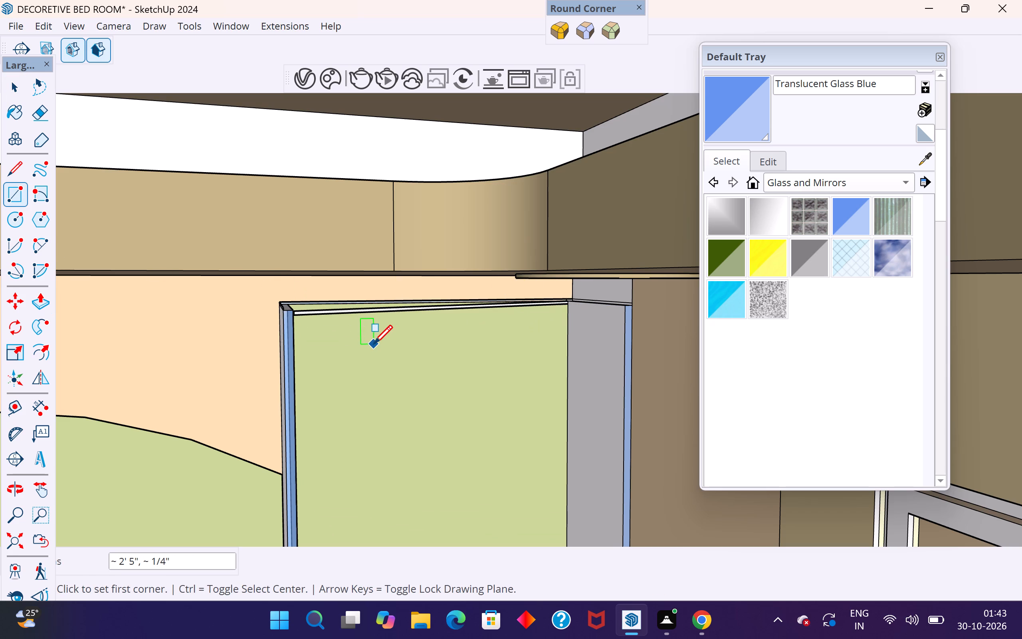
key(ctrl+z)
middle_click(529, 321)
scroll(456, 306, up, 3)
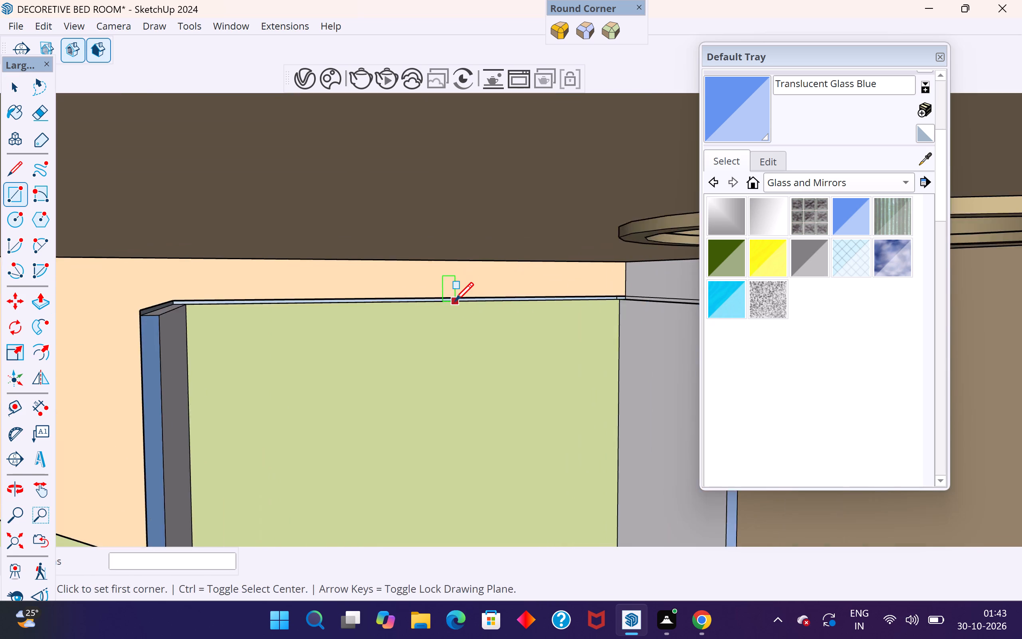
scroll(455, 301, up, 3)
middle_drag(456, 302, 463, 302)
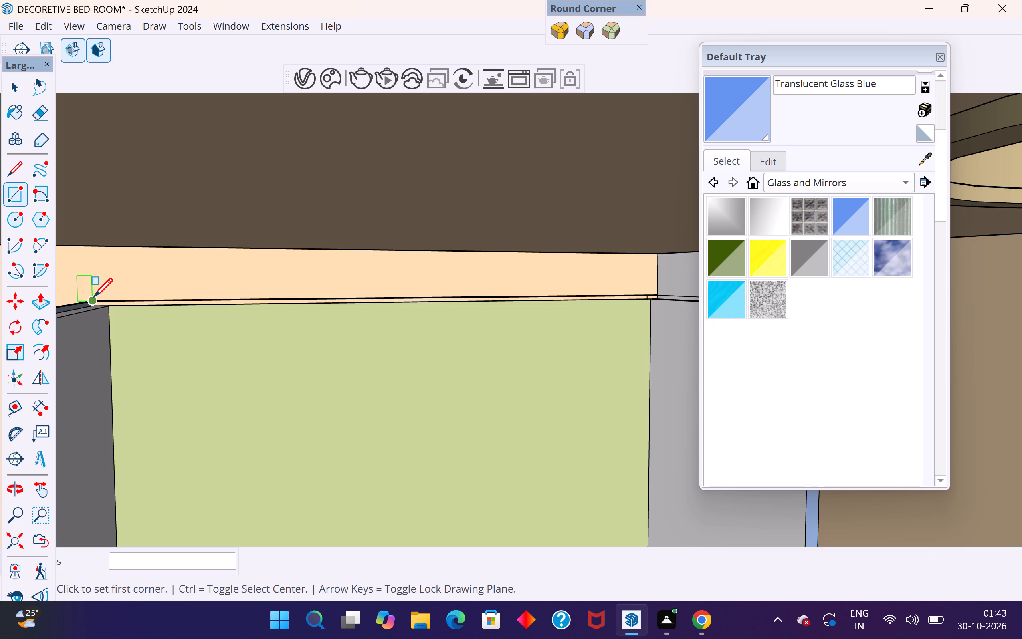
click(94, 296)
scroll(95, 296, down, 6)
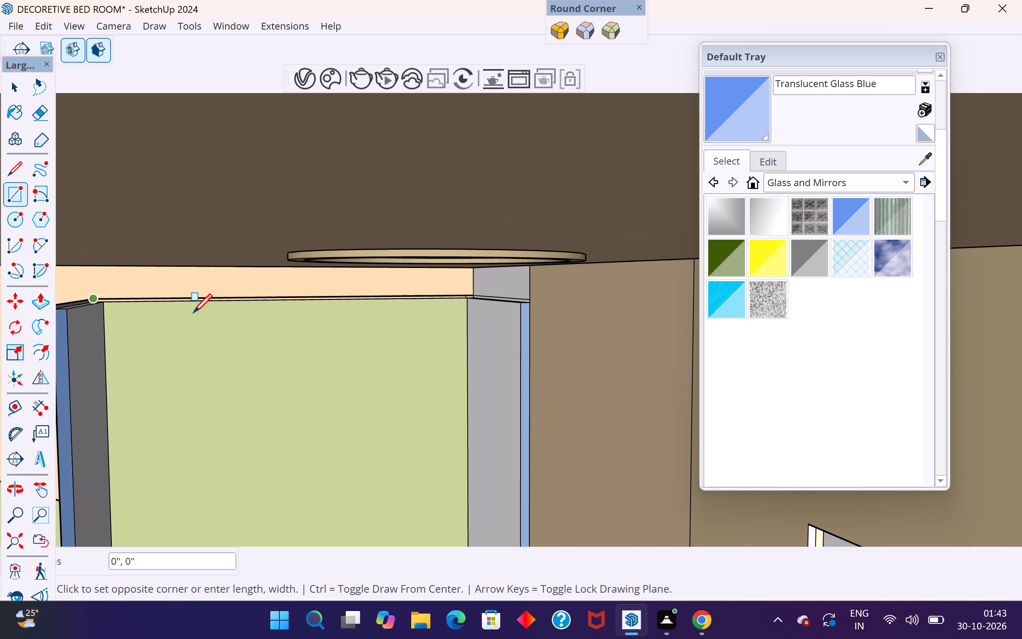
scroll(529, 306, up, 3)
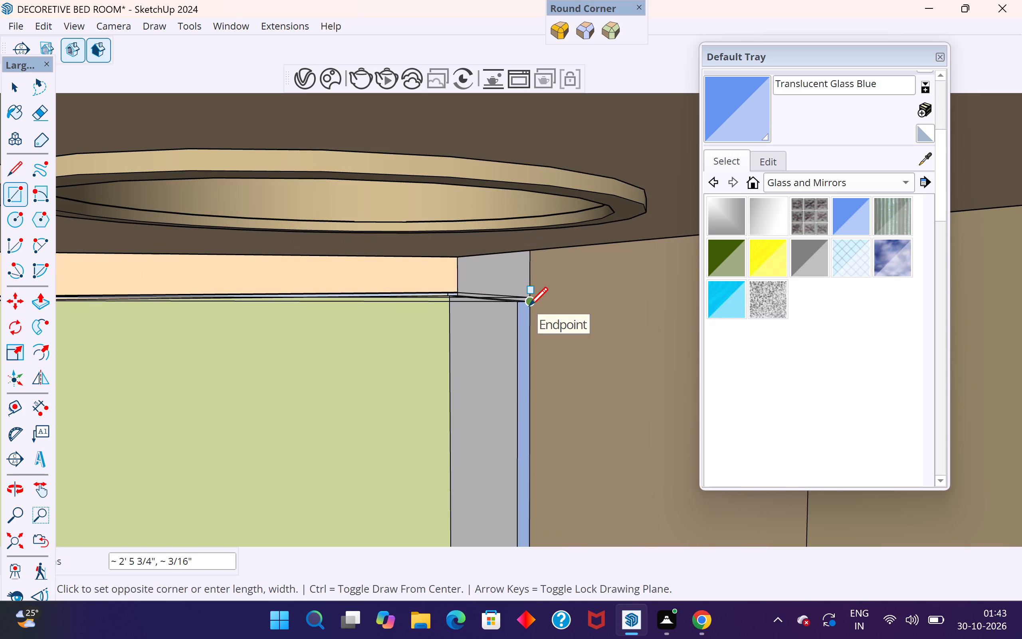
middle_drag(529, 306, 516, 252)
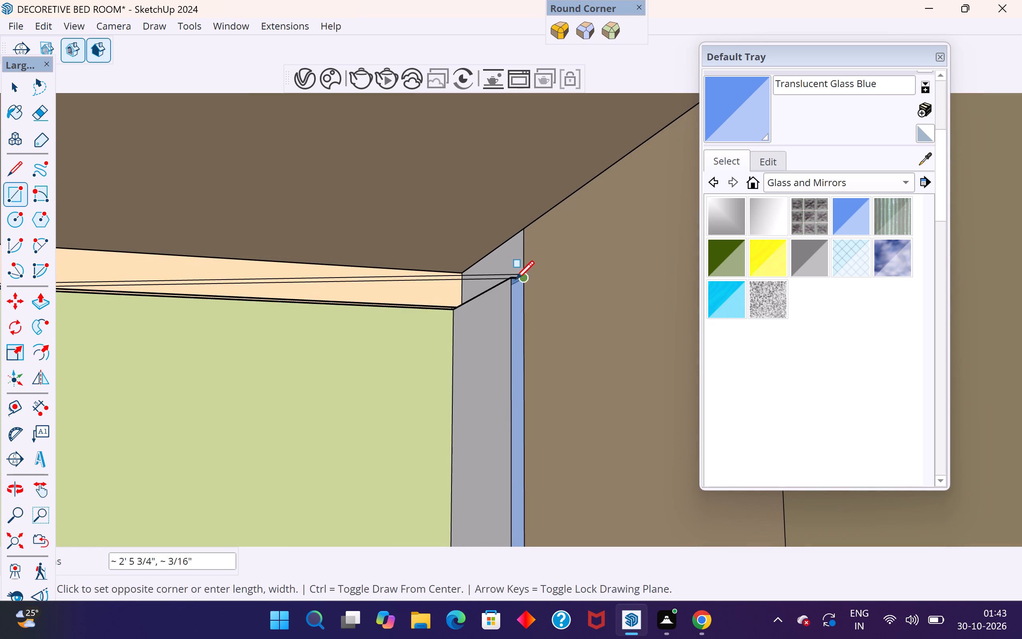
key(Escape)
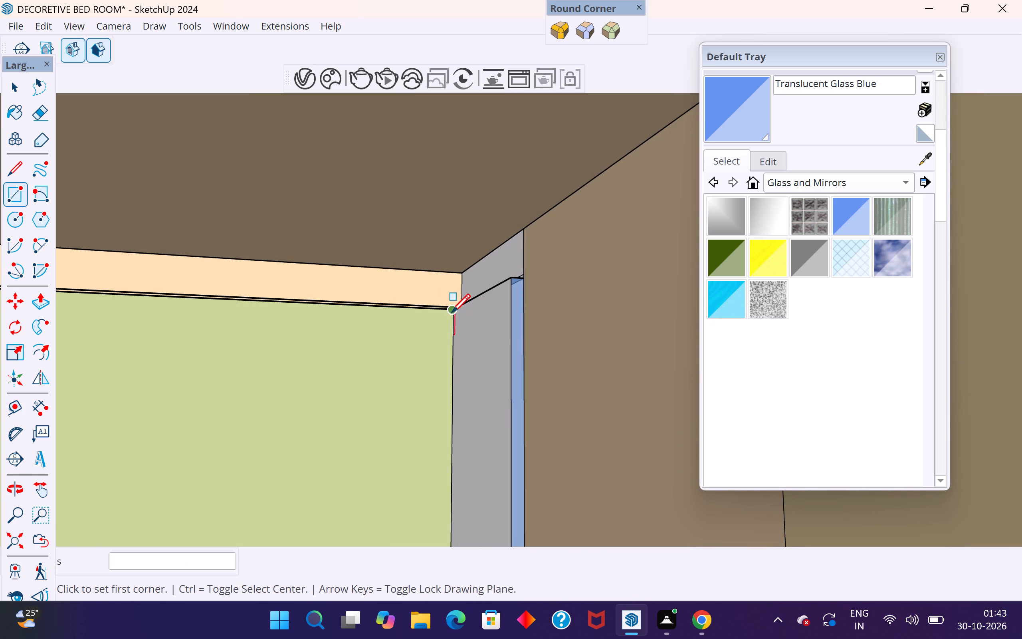
Draw a rectangle about 2' 1 15/16" by 11 5/8" closing the top of the narrow open shelf unit between its side panels.
scroll(438, 320, up, 8)
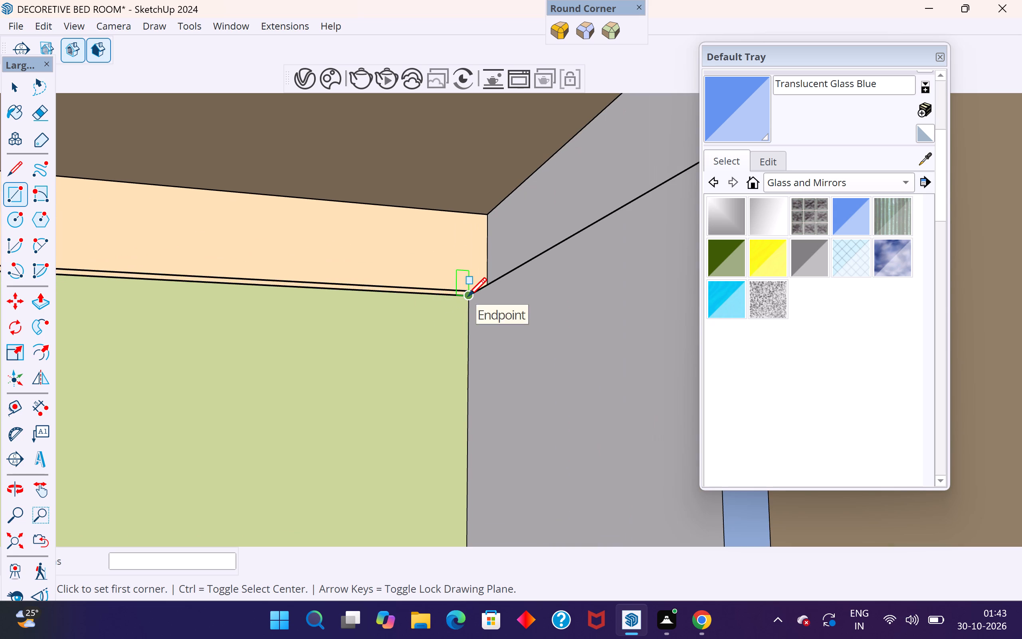
click(468, 296)
scroll(468, 296, down, 15)
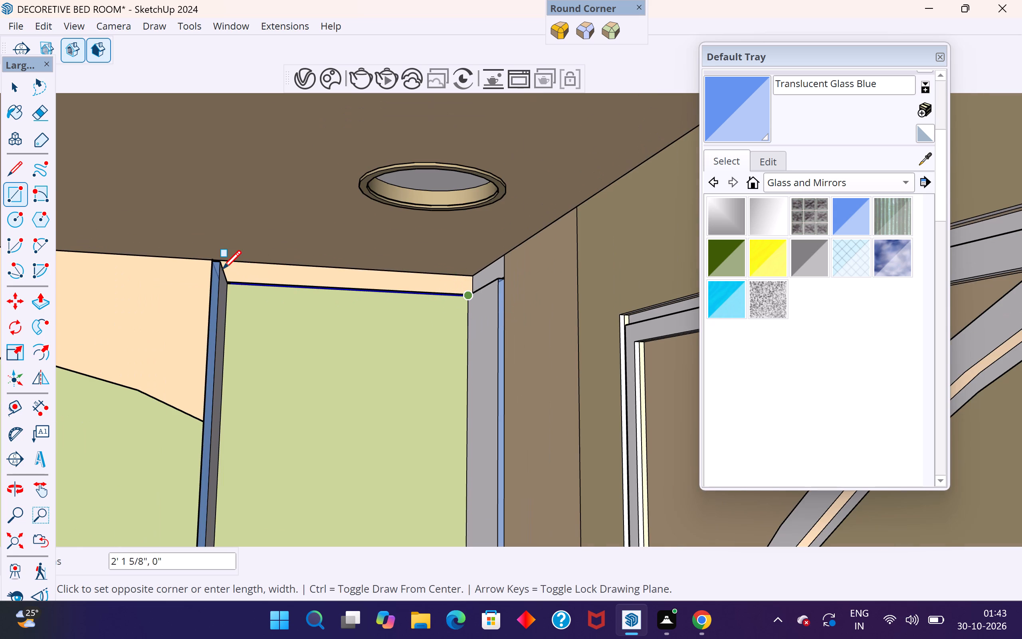
click(220, 266)
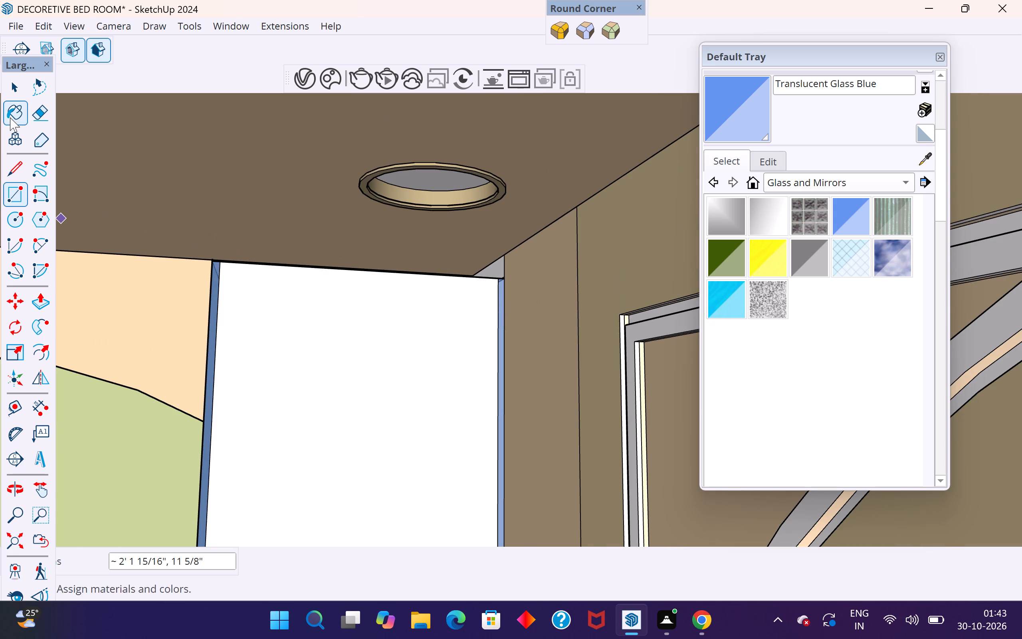
Delete the white face covering the front opening of the narrow shelf unit.
click(13, 87)
click(293, 294)
key(Delete)
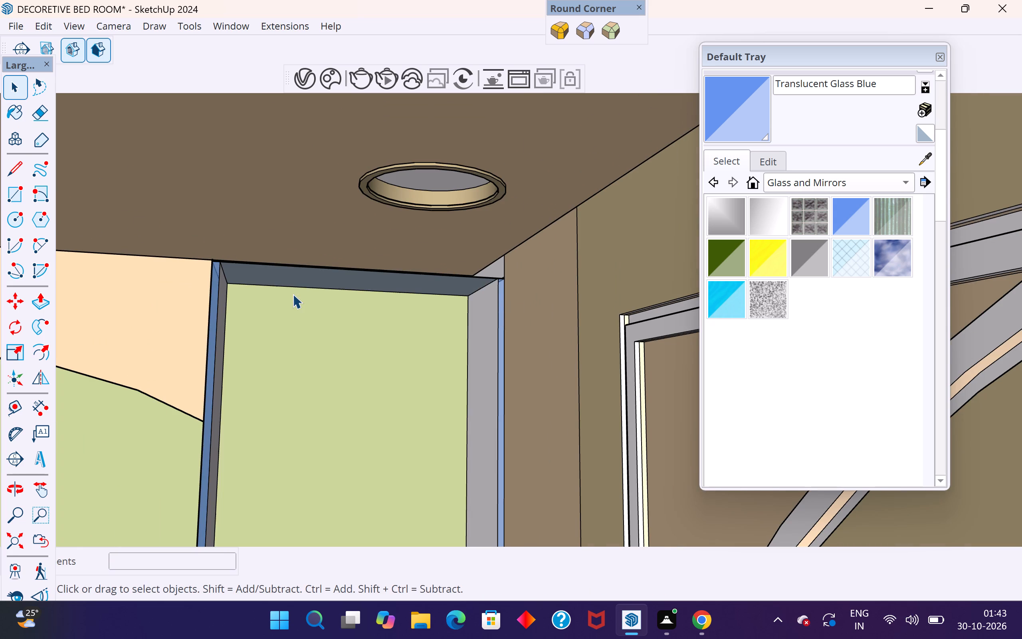
Push/Pull the new top face of the narrow shelf unit to give it a thin panel thickness.
scroll(293, 294, down, 2)
middle_drag(319, 300, 246, 292)
scroll(355, 305, up, 6)
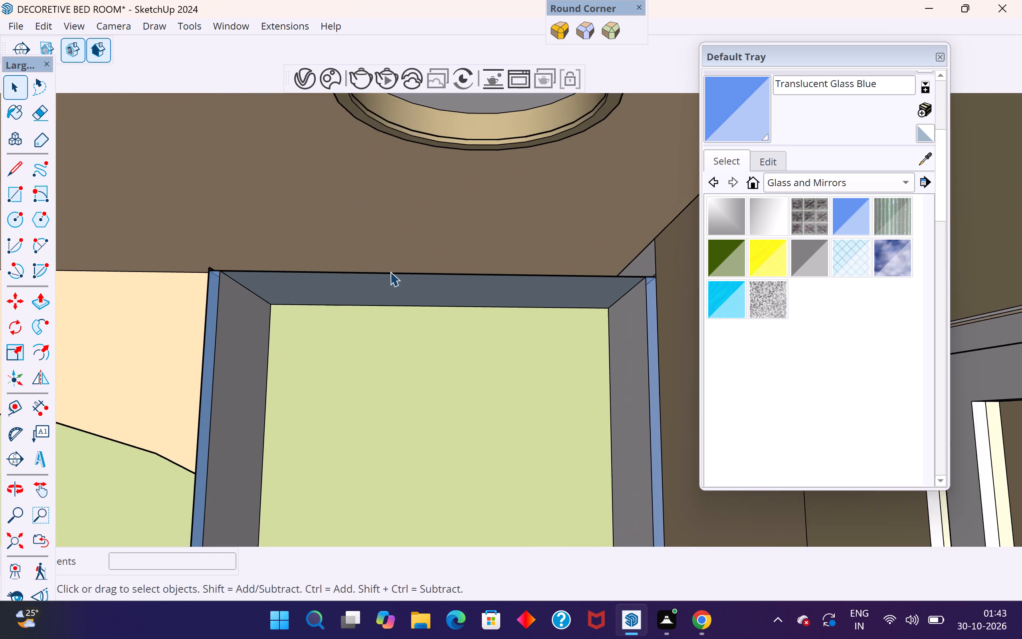
middle_drag(393, 290, 399, 248)
click(374, 293)
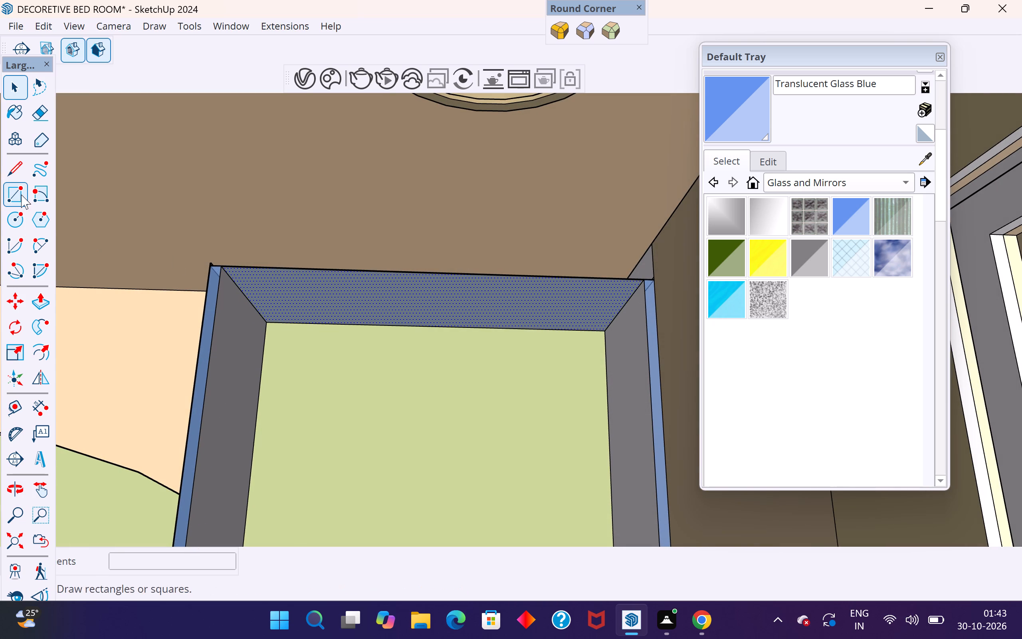
click(43, 304)
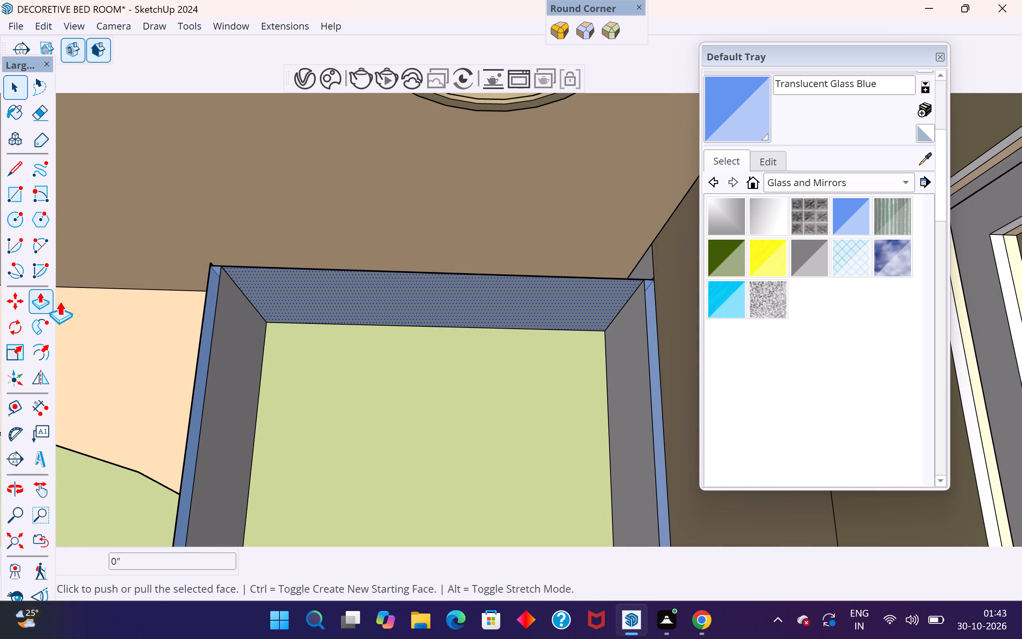
scroll(269, 270, up, 1)
middle_drag(269, 272, 376, 368)
click(17, 93)
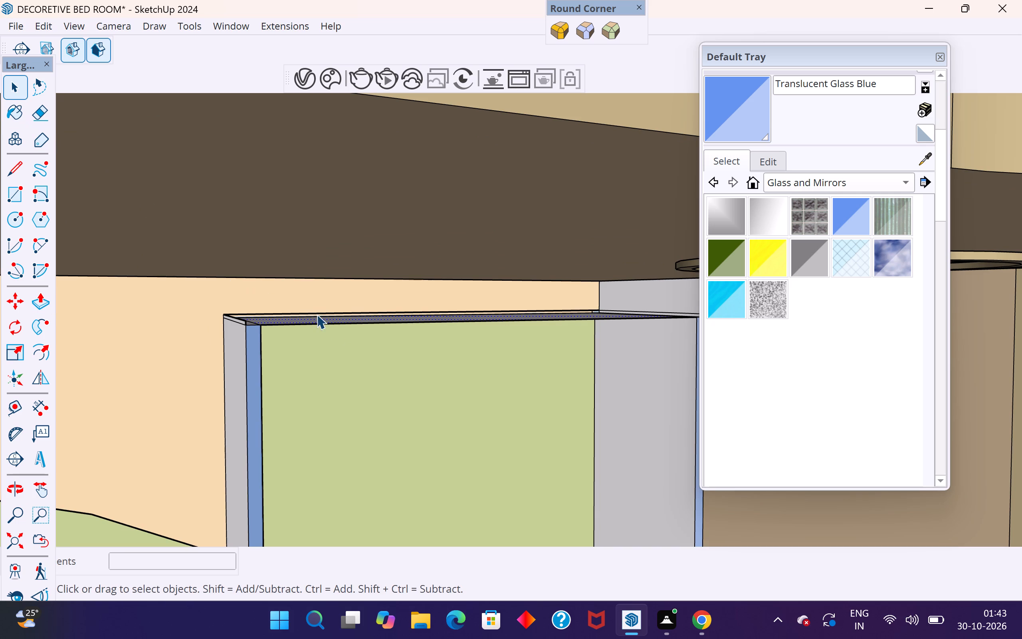
scroll(339, 312, up, 4)
middle_drag(344, 321, 333, 337)
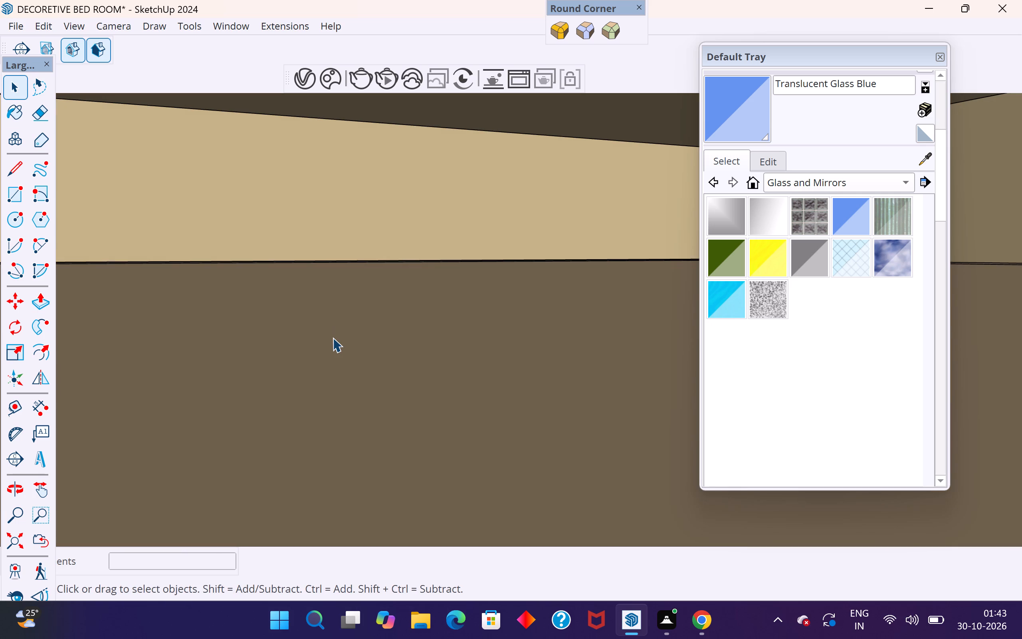
scroll(332, 222, down, 6)
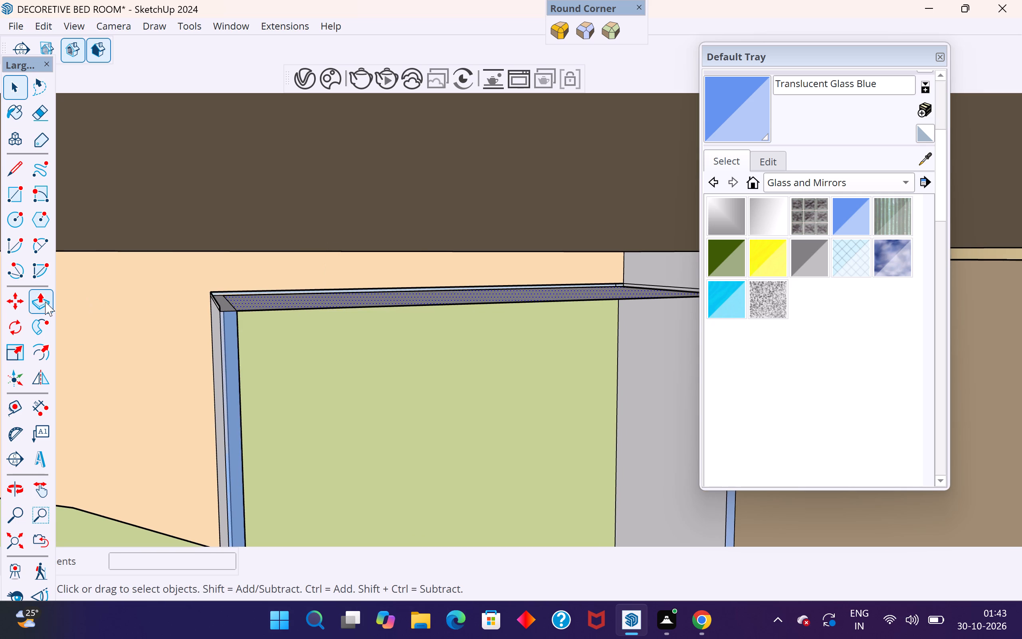
click(37, 304)
click(278, 294)
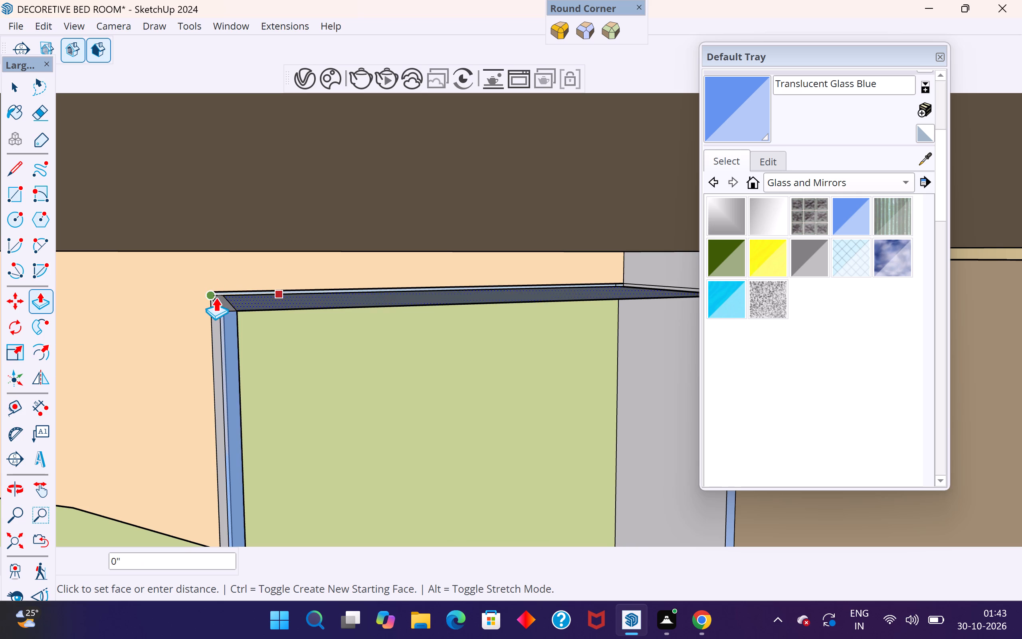
click(216, 290)
scroll(147, 230, up, 3)
scroll(222, 319, up, 13)
click(15, 79)
click(146, 59)
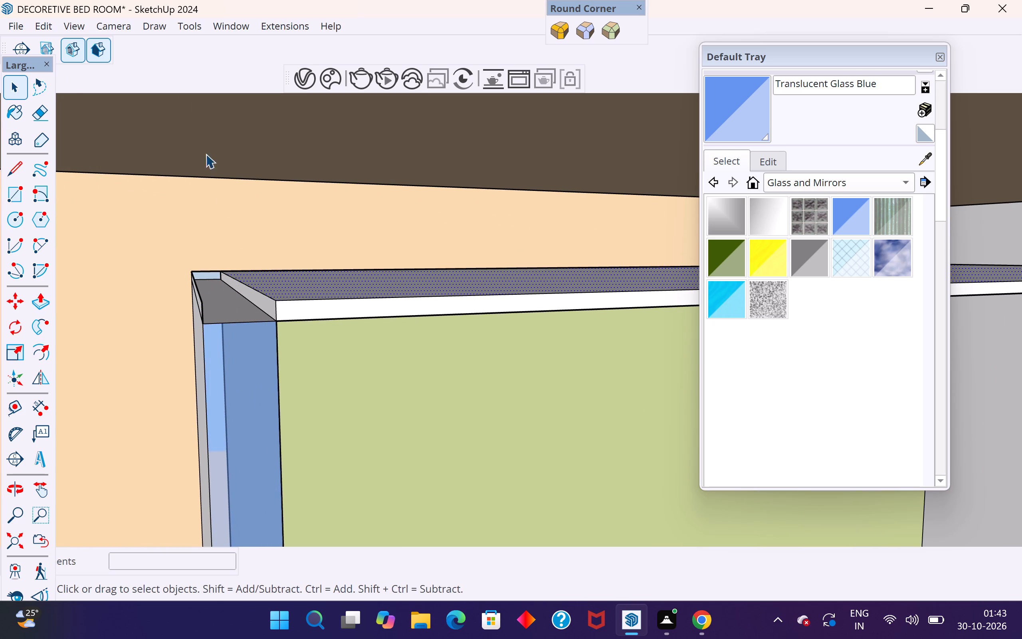
Push/Pull the narrow end face of the top panel about 9/16" outward to the side panel's outer edge.
scroll(235, 248, up, 4)
click(258, 347)
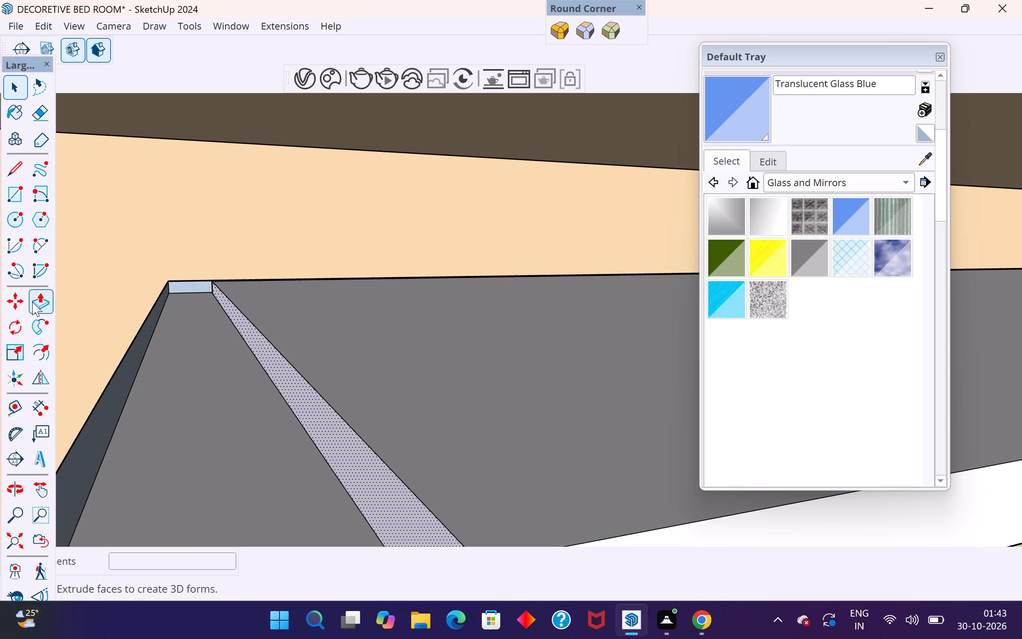
click(32, 302)
scroll(192, 277, down, 5)
click(221, 319)
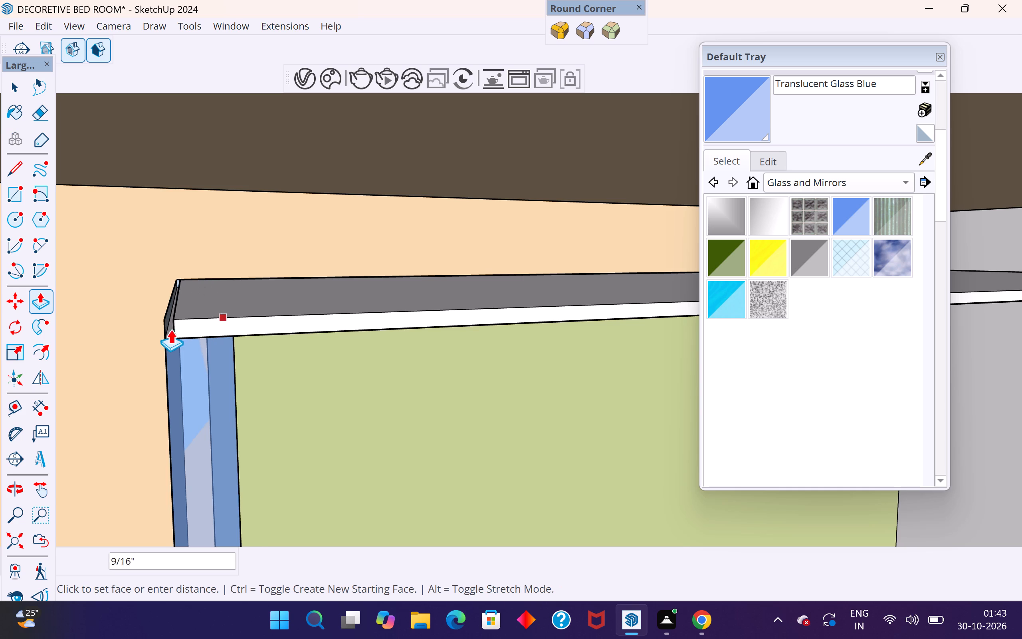
click(164, 330)
click(24, 87)
click(170, 75)
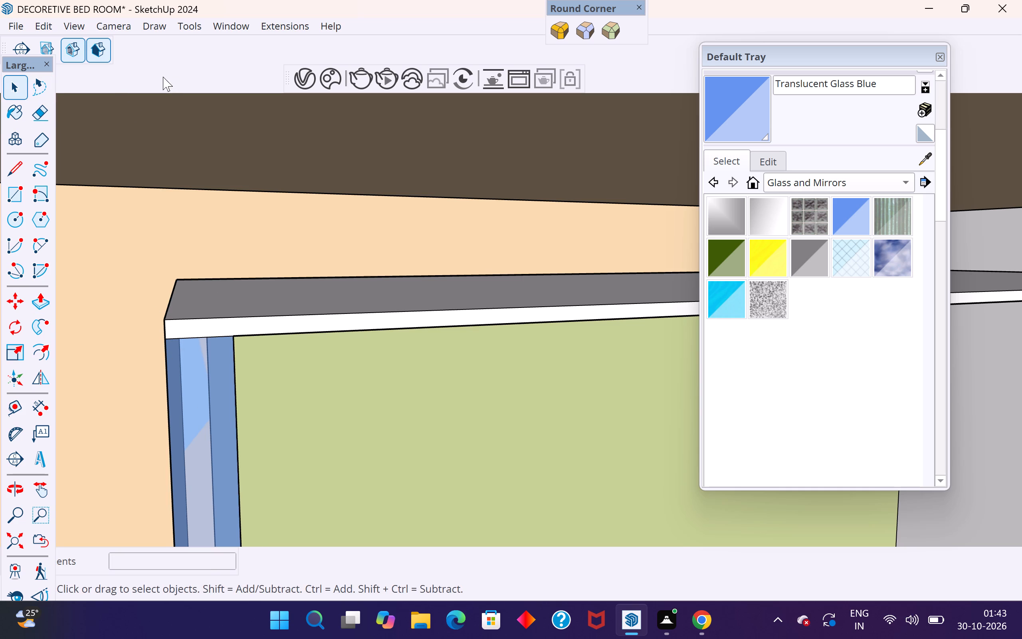
Thicken the shelf unit's top panel by pulling its upper face slightly upward with Push/Pull.
scroll(78, 123, down, 17)
middle_drag(657, 208, 614, 215)
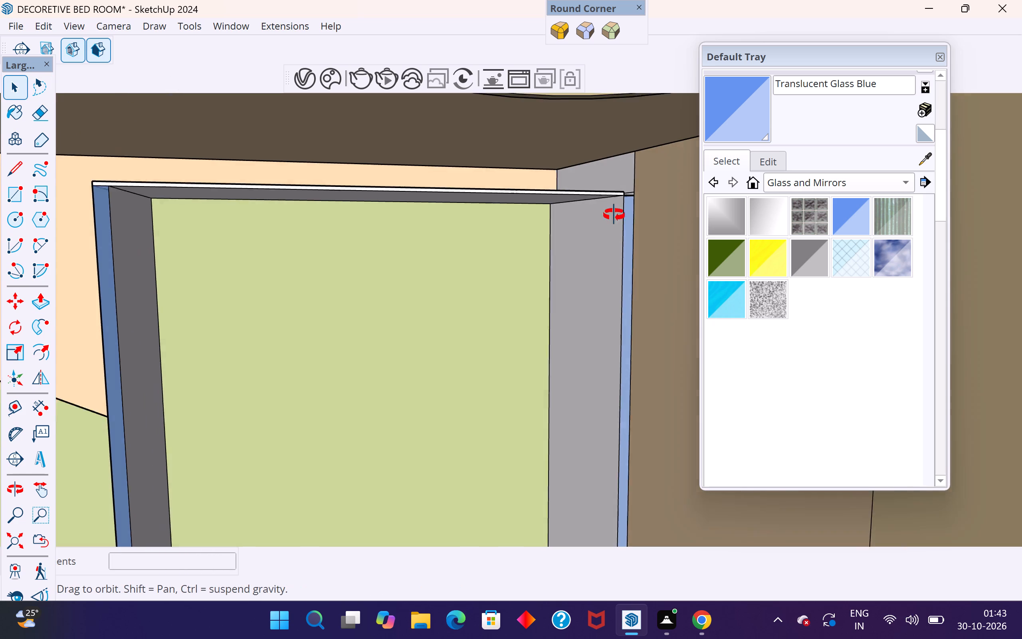
middle_drag(614, 215, 546, 221)
scroll(513, 175, down, 5)
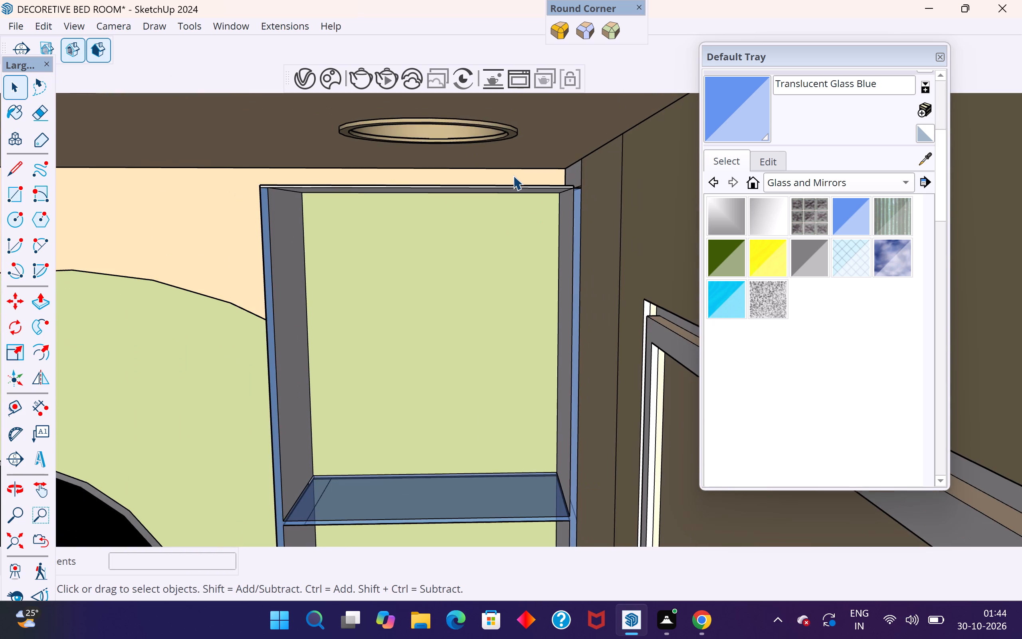
scroll(513, 175, down, 2)
middle_drag(494, 212, 484, 152)
scroll(455, 228, up, 3)
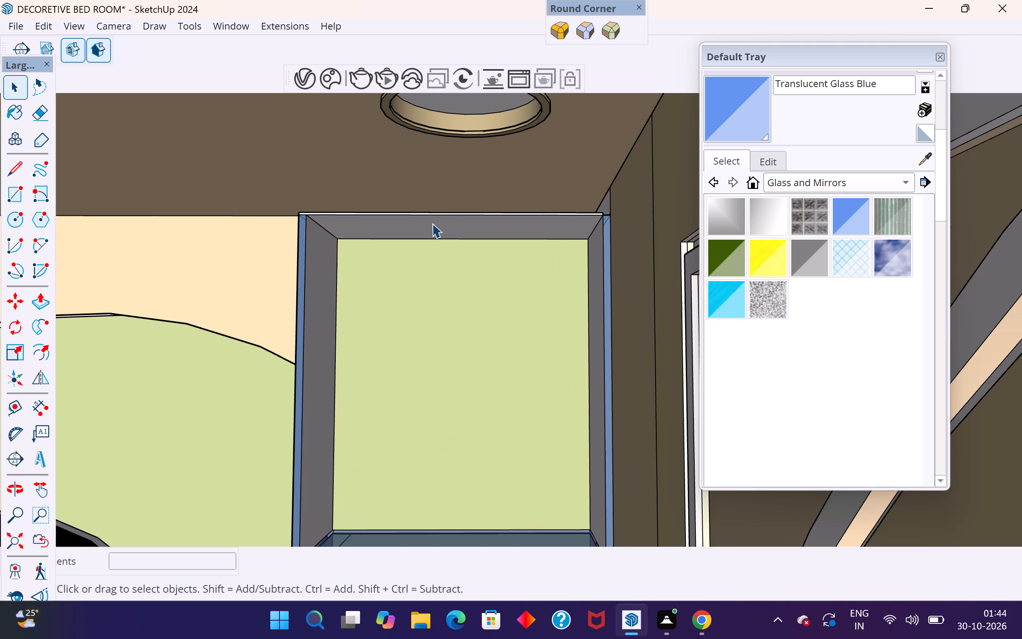
middle_drag(432, 223, 475, 272)
scroll(401, 194, up, 4)
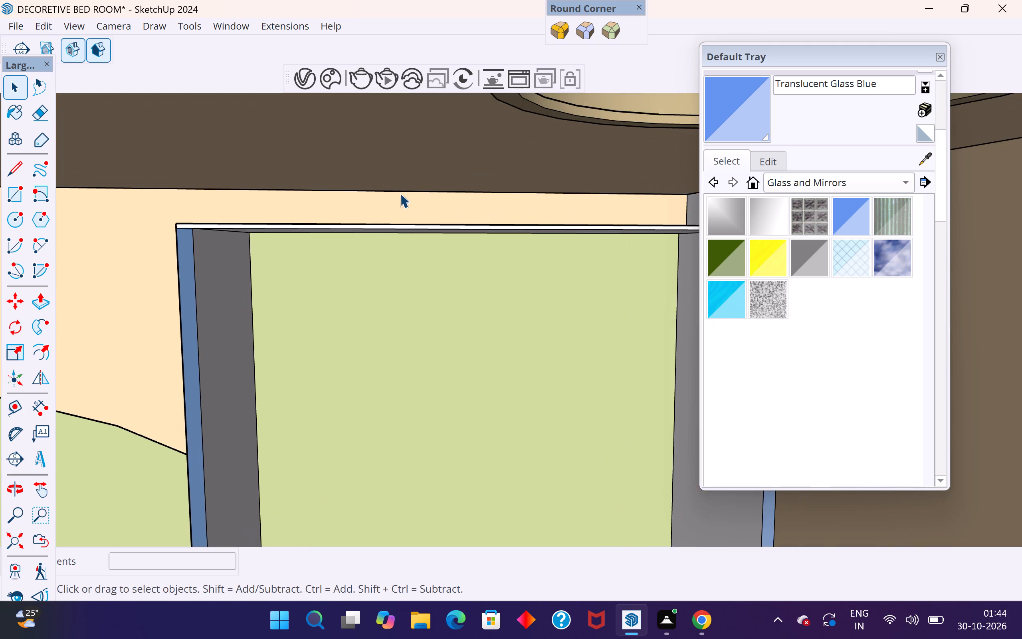
scroll(400, 193, up, 2)
middle_drag(402, 206, 430, 216)
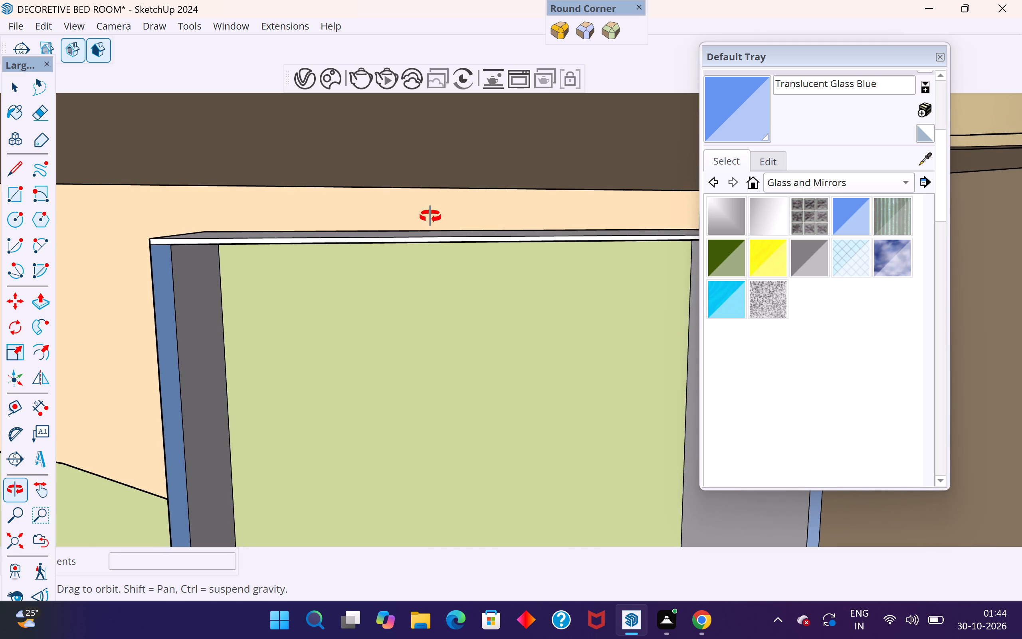
middle_drag(430, 216, 434, 227)
click(441, 238)
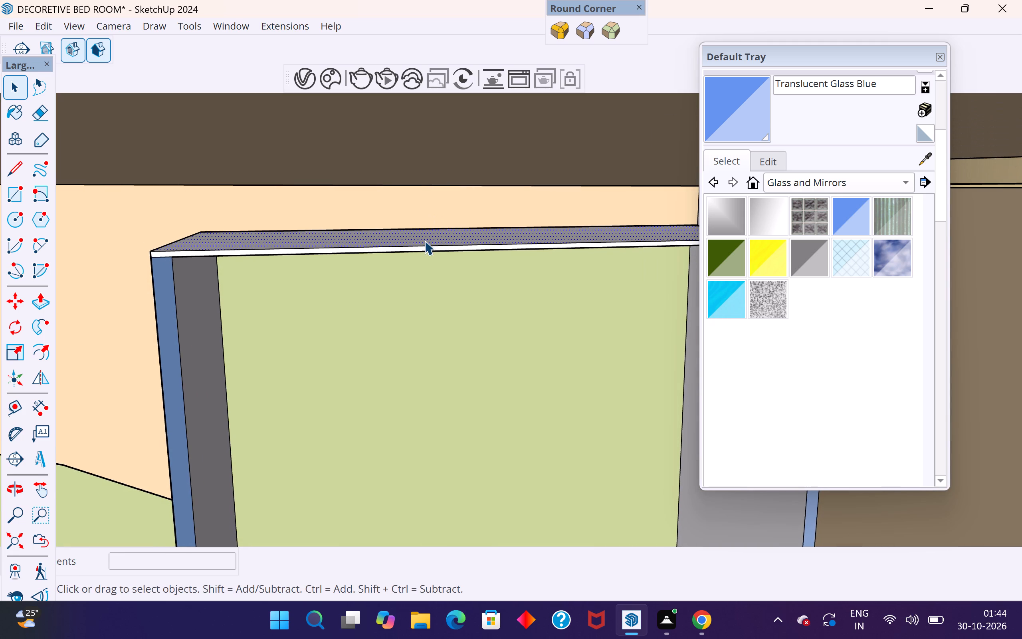
click(39, 304)
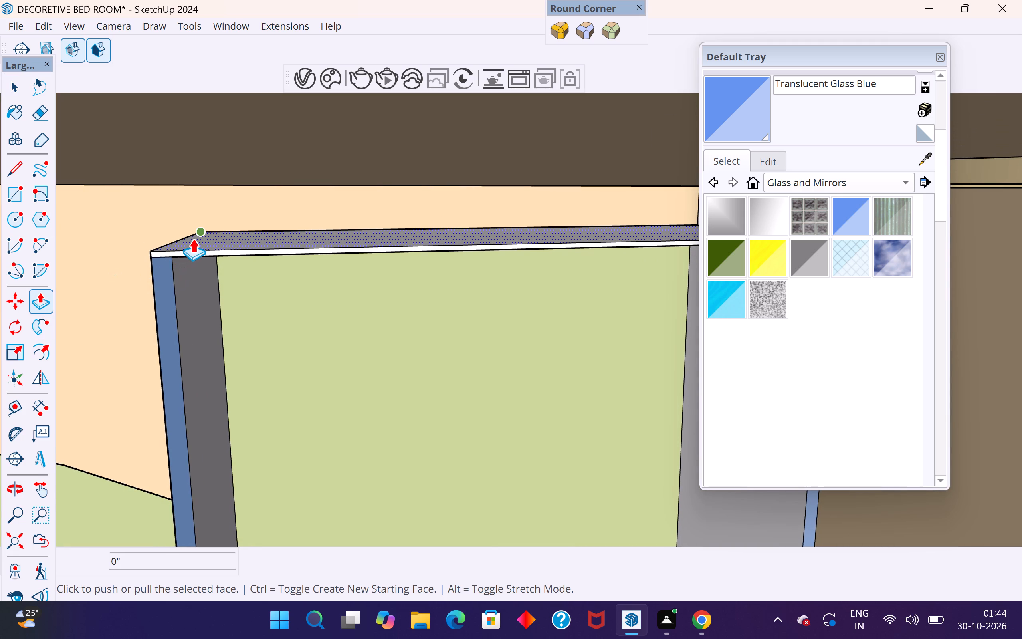
click(195, 239)
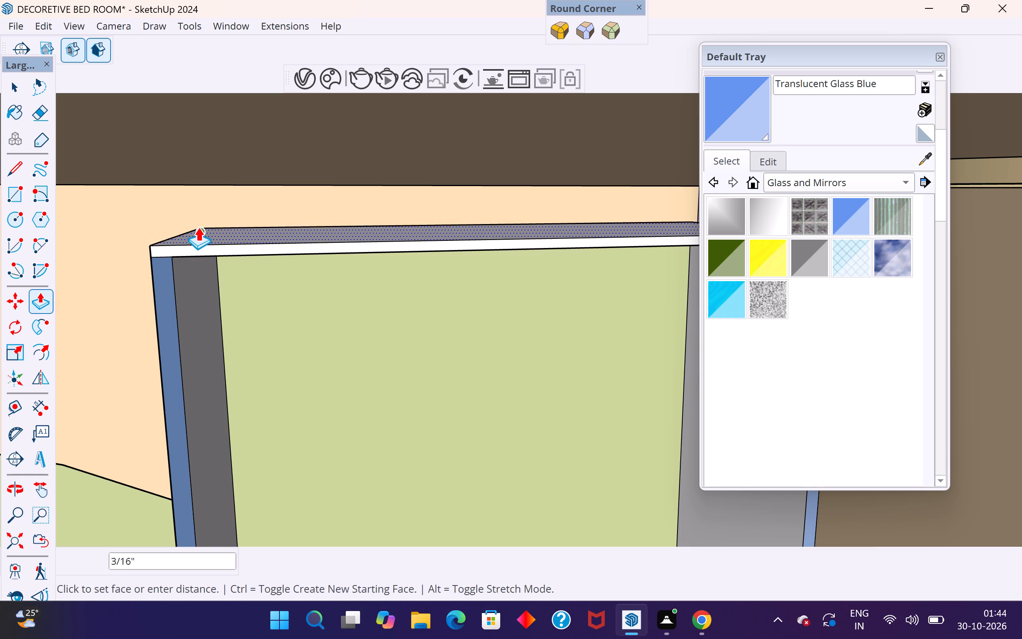
click(198, 225)
click(16, 83)
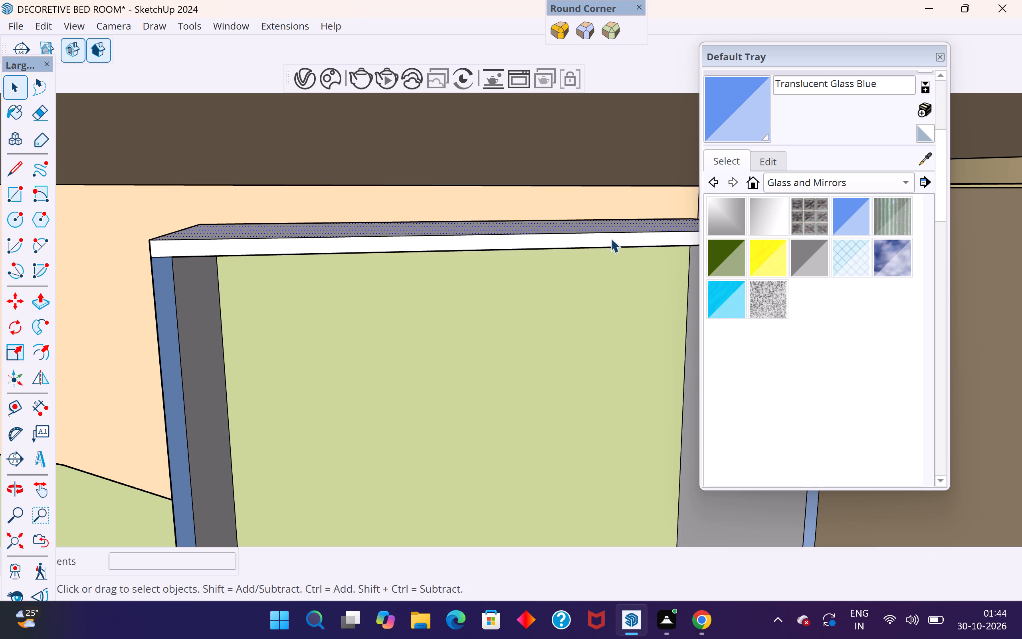
scroll(535, 176, down, 11)
scroll(535, 176, up, 1)
scroll(535, 176, down, 12)
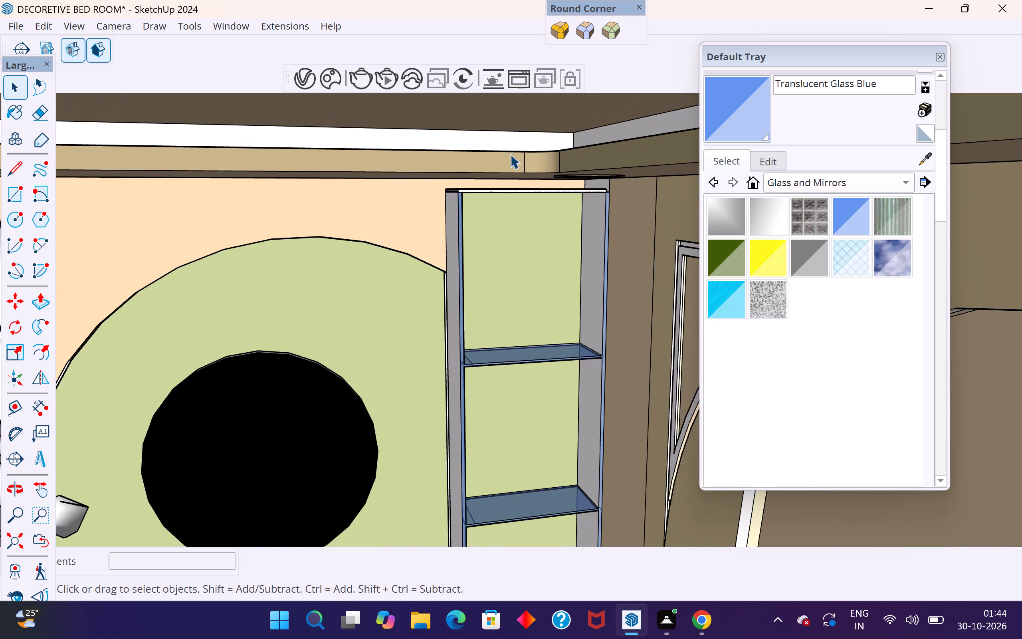
scroll(511, 156, down, 10)
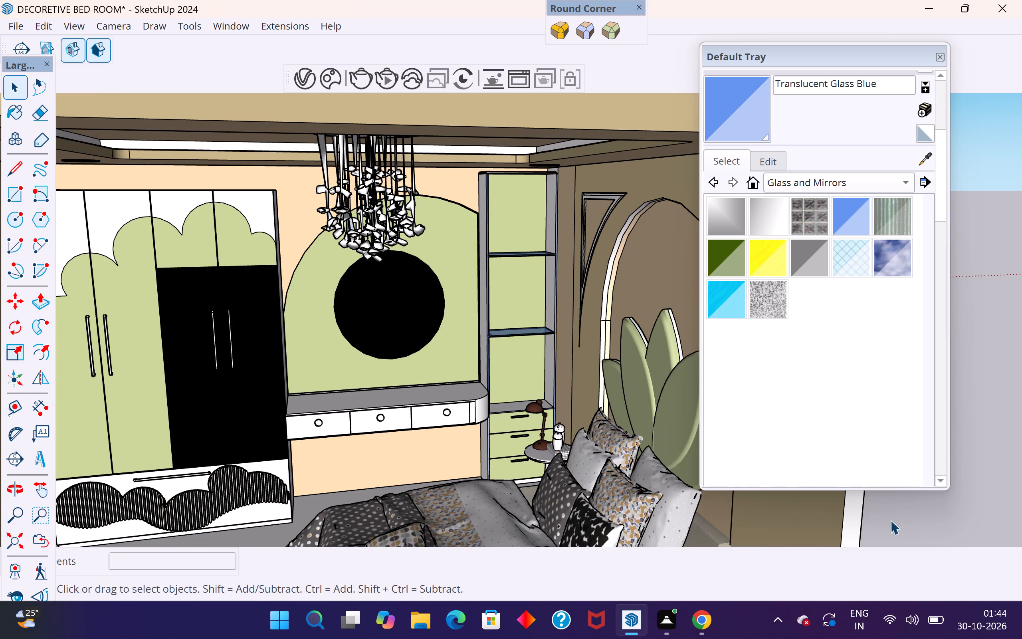
click(940, 526)
Paint the underside of the shelf unit's top panel with Translucent Glass Blue.
scroll(539, 199, up, 5)
middle_drag(533, 183, 491, 124)
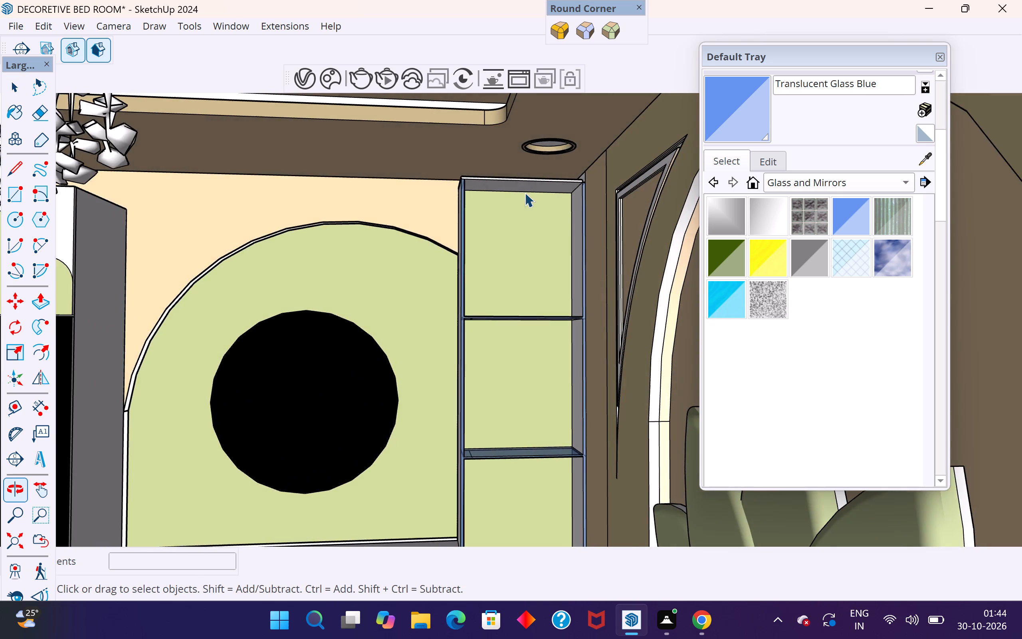
scroll(525, 192, up, 8)
click(520, 181)
click(861, 218)
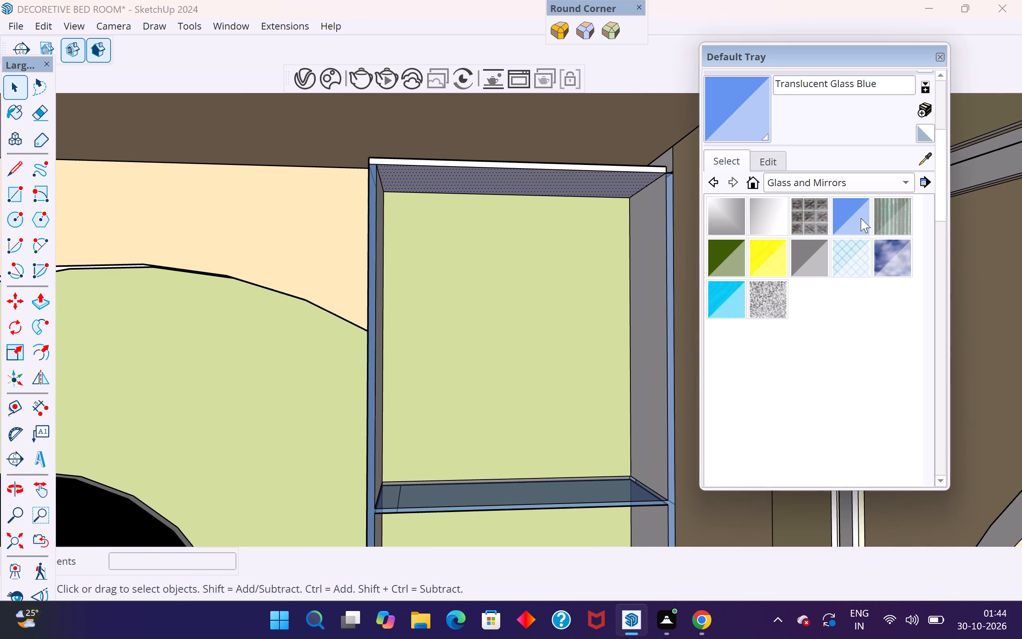
click(524, 192)
scroll(528, 187, up, 2)
middle_drag(525, 185, 539, 203)
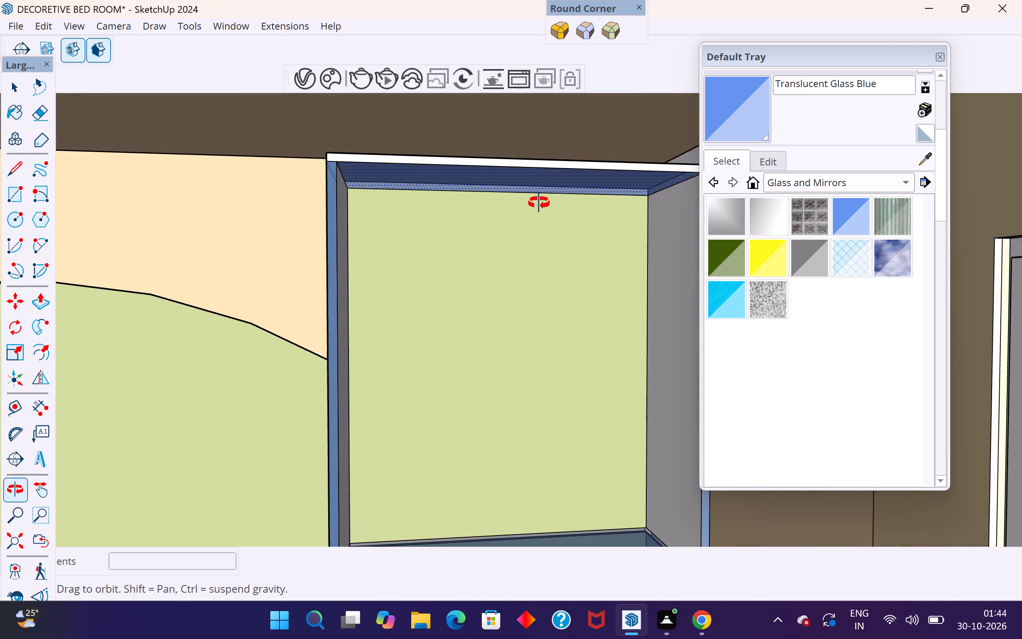
Paint the front edge and upper face of the shelf unit's top panel with Translucent Glass Blue.
middle_drag(539, 203, 558, 257)
scroll(485, 173, up, 5)
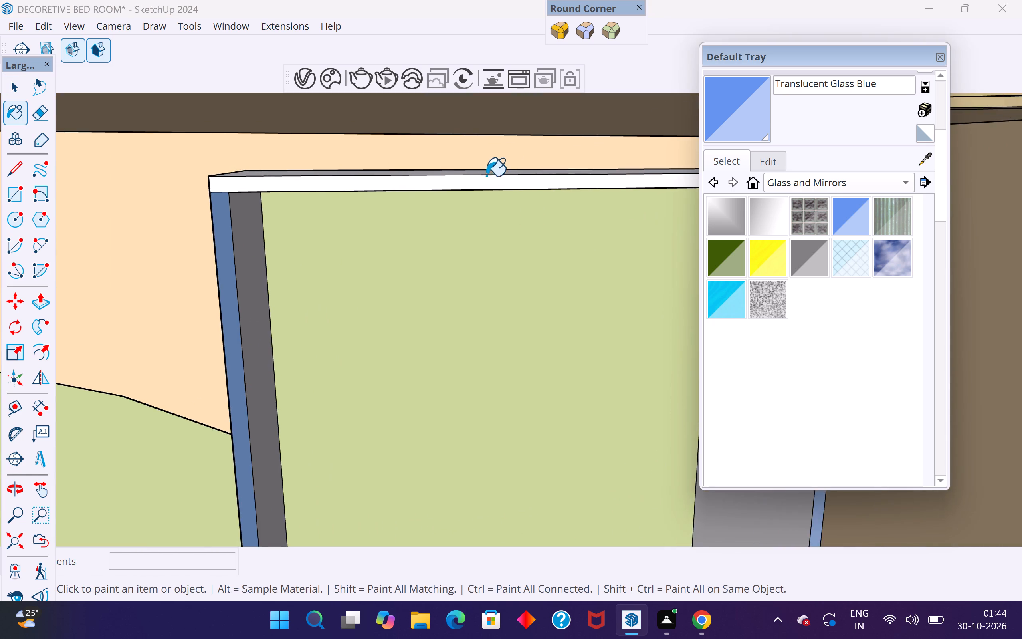
scroll(487, 177, up, 1)
middle_drag(492, 181, 502, 190)
click(497, 199)
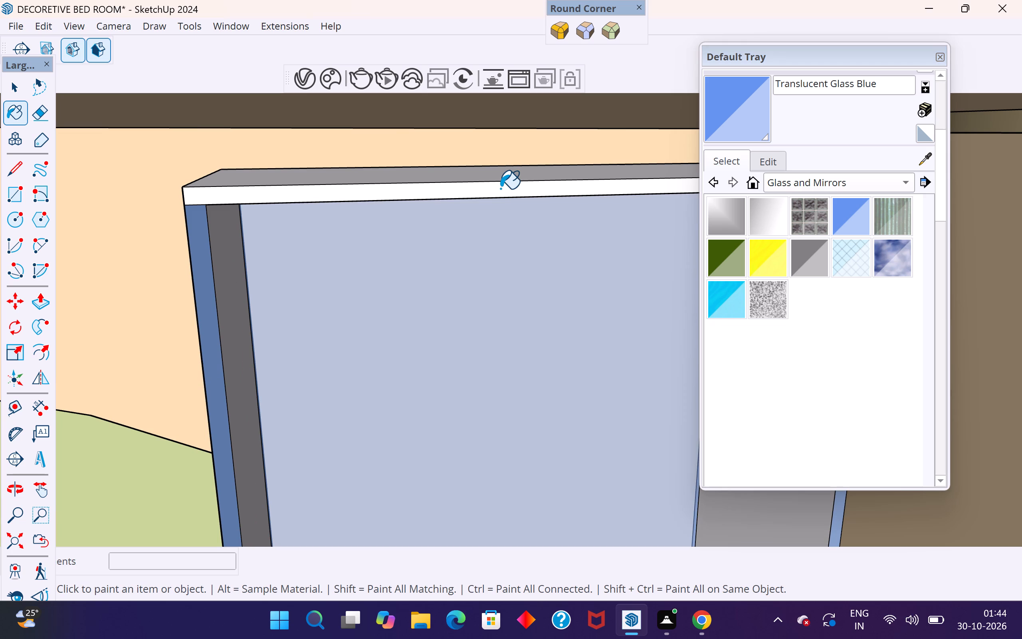
key(ctrl+z)
middle_drag(499, 181, 501, 183)
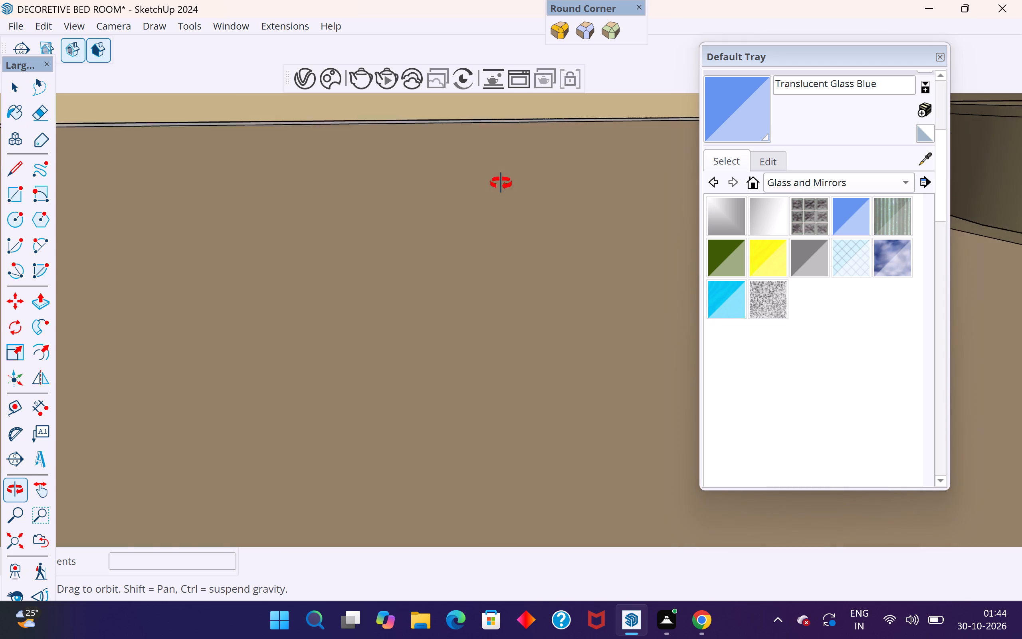
middle_drag(501, 183, 514, 173)
scroll(481, 161, up, 8)
click(509, 224)
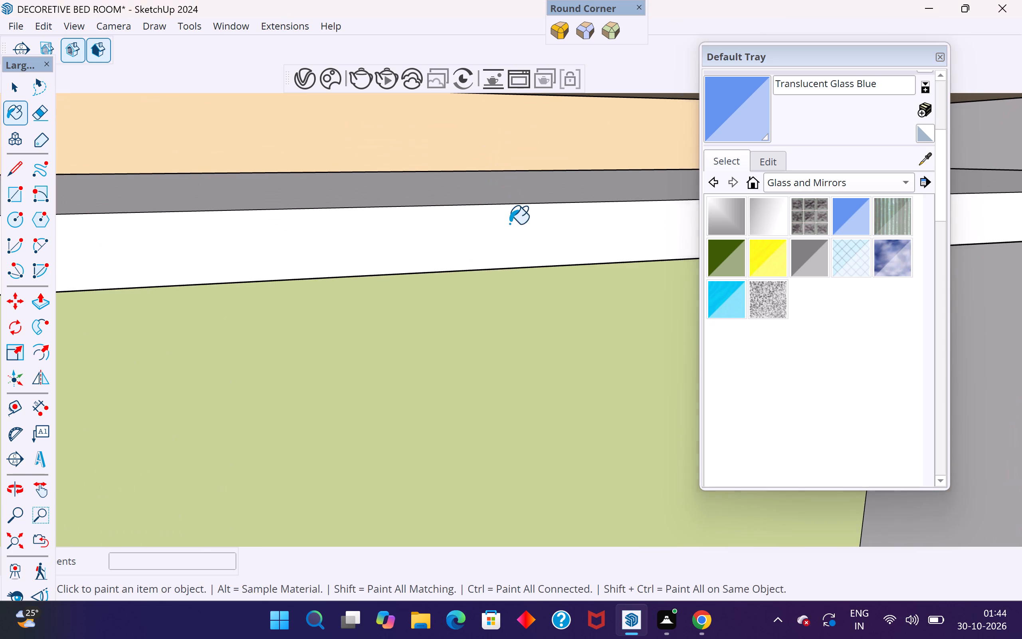
click(515, 196)
scroll(519, 196, down, 10)
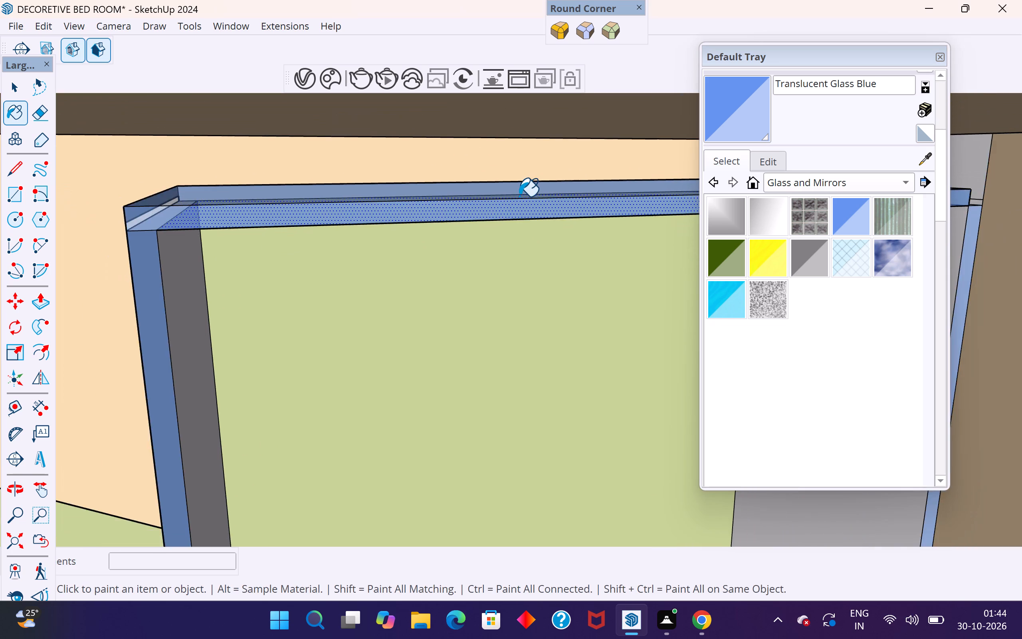
Draw a rectangle about 11 5/8" by 3/16" covering the gap between the top panel's end face and the outer side panel.
scroll(519, 196, down, 3)
middle_drag(190, 224, 348, 227)
scroll(415, 230, up, 4)
click(12, 85)
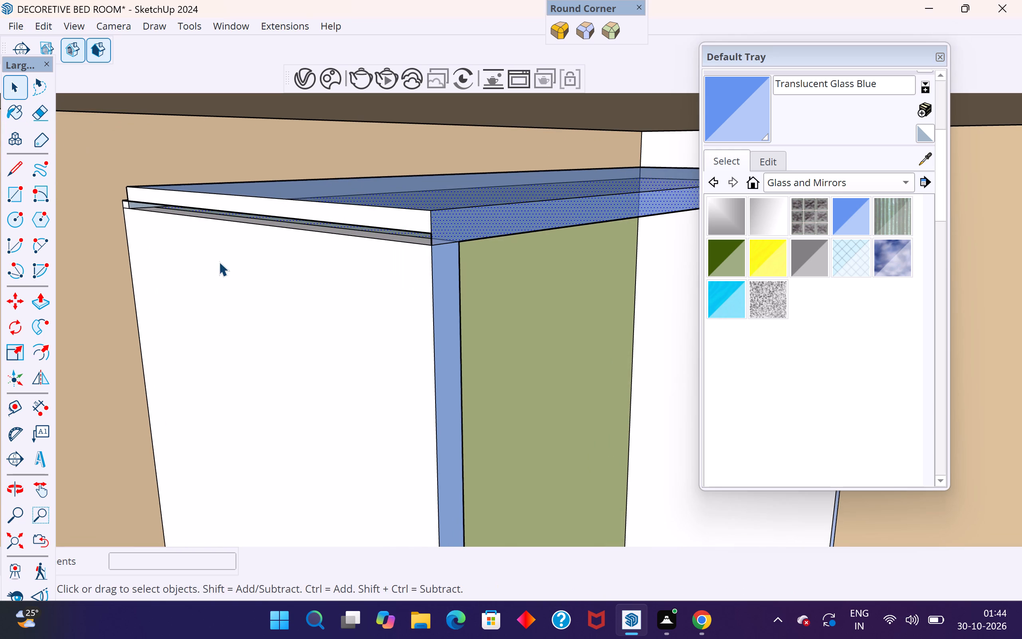
scroll(219, 262, down, 4)
scroll(273, 247, down, 13)
scroll(273, 247, down, 12)
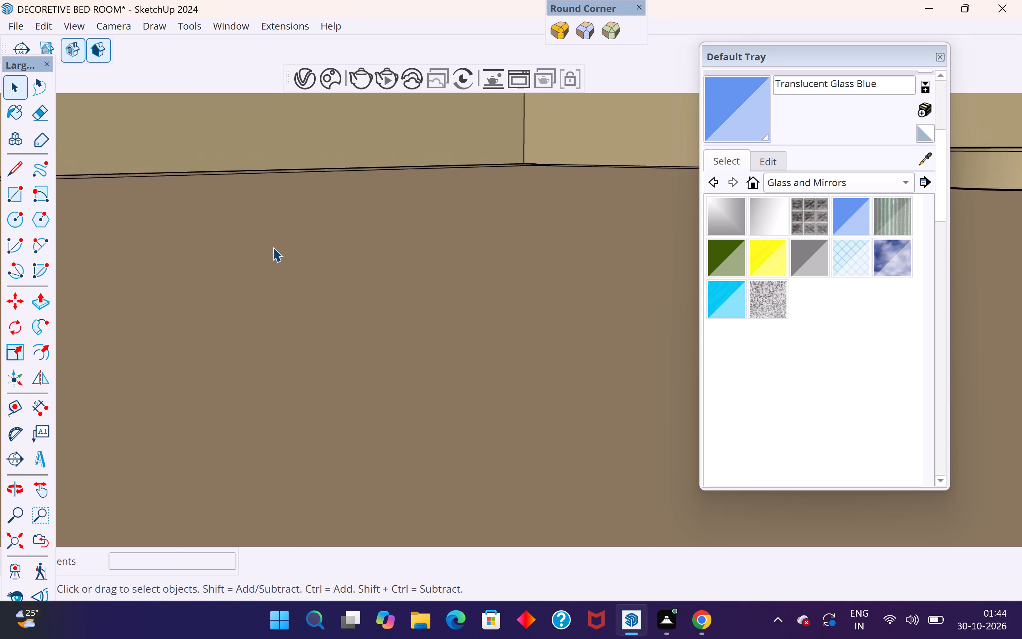
scroll(273, 247, down, 6)
scroll(273, 250, up, 1)
scroll(266, 255, down, 20)
scroll(266, 255, down, 14)
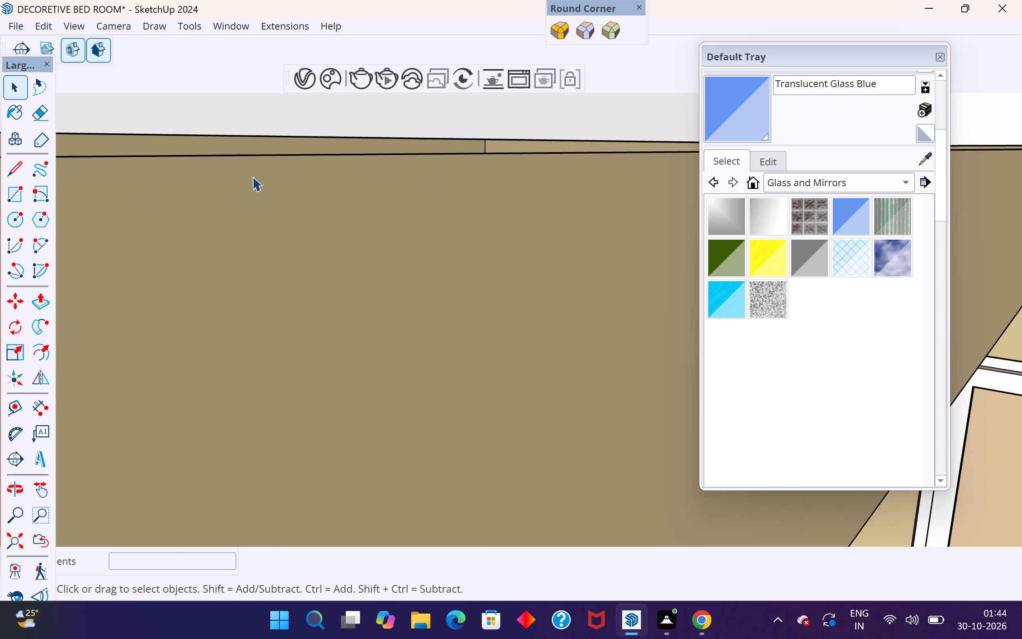
scroll(252, 177, down, 10)
click(267, 115)
scroll(336, 142, down, 7)
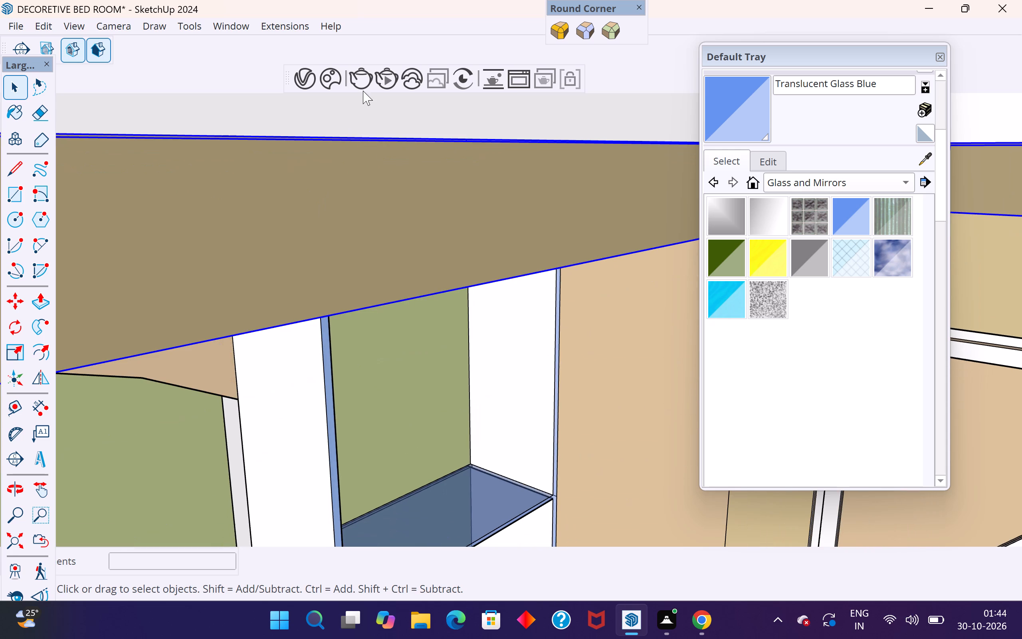
scroll(363, 91, down, 5)
scroll(413, 119, down, 6)
scroll(301, 258, up, 5)
scroll(310, 162, up, 2)
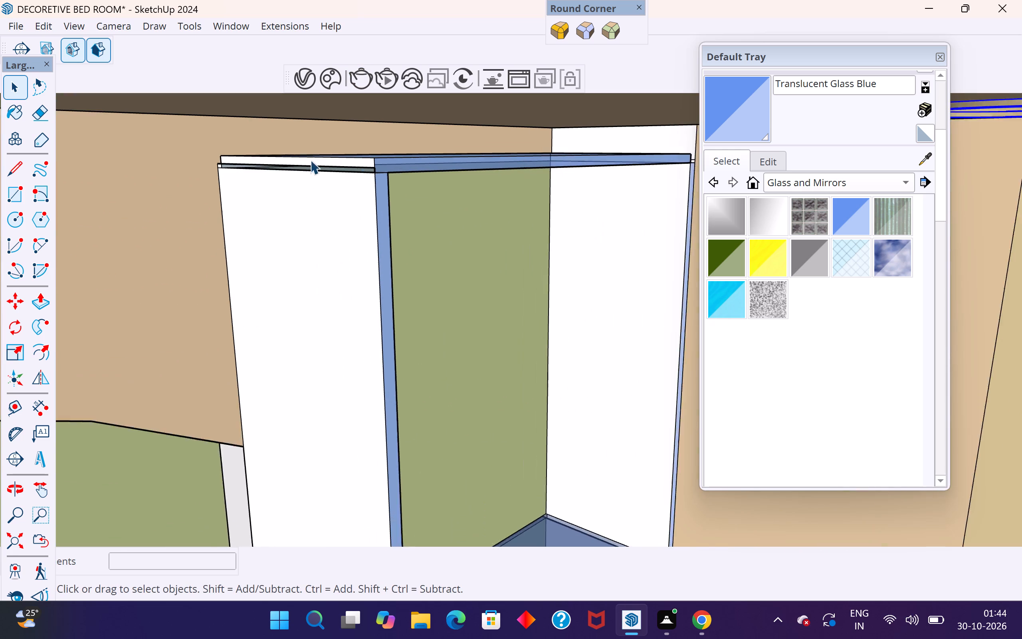
scroll(310, 160, up, 2)
click(326, 163)
scroll(326, 163, up, 4)
scroll(401, 165, up, 5)
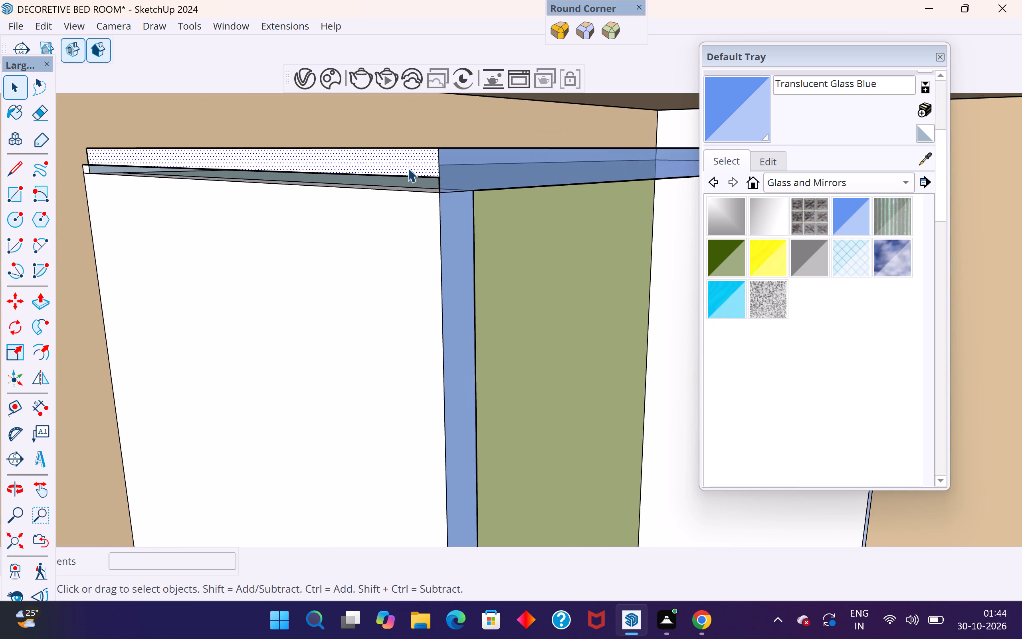
click(18, 194)
scroll(82, 176, up, 3)
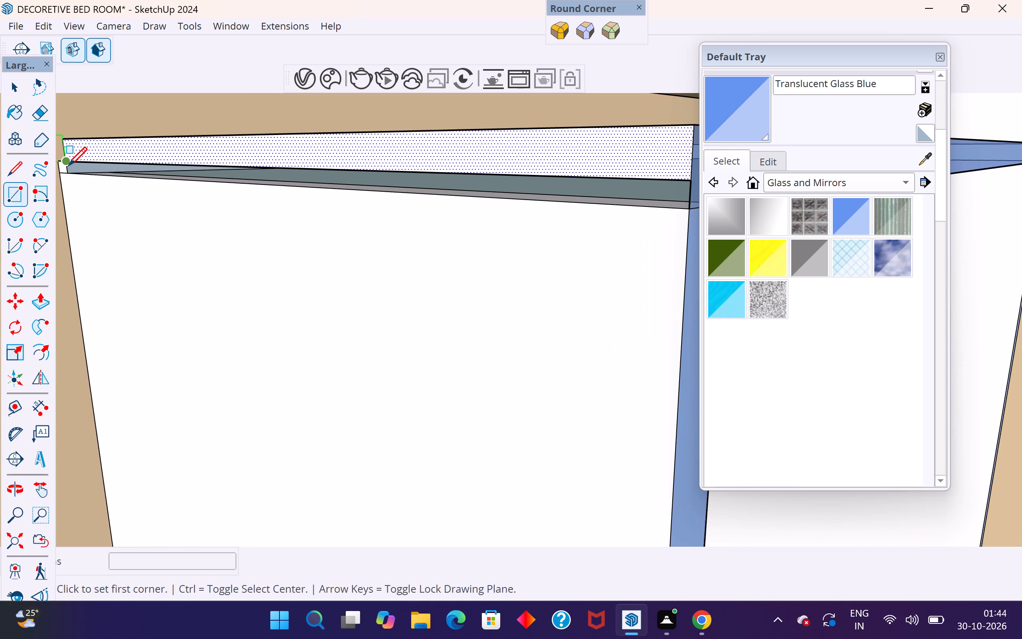
click(68, 165)
scroll(68, 165, down, 3)
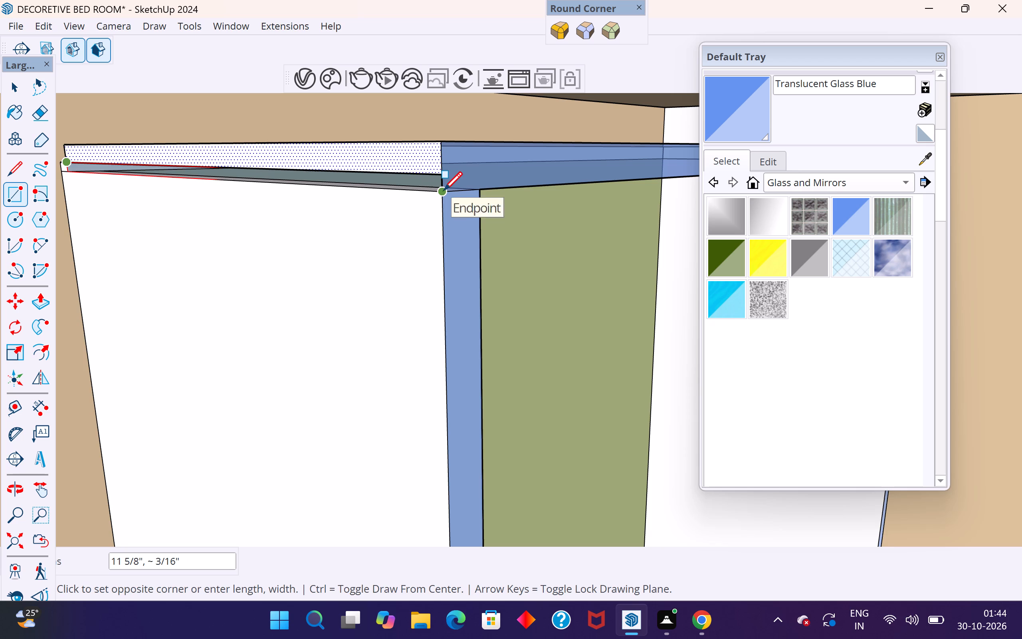
click(444, 190)
click(20, 87)
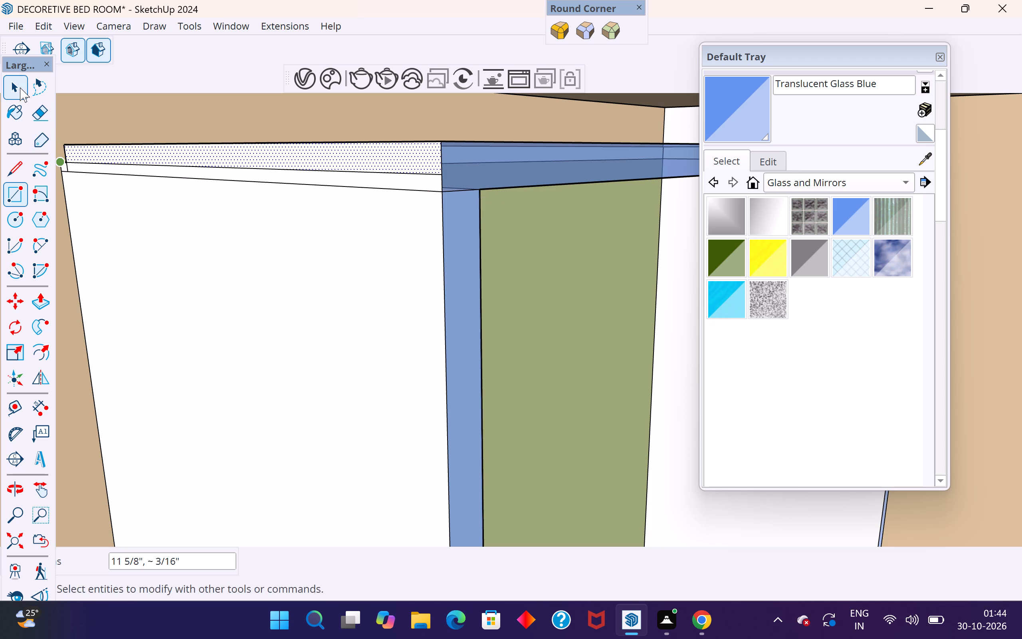
Draw a rectangle about 2' 3 1/4" by 3/8" closing the open strip along the back of the shelf unit's top.
middle_drag(226, 210, 420, 194)
scroll(430, 204, down, 6)
scroll(332, 185, down, 6)
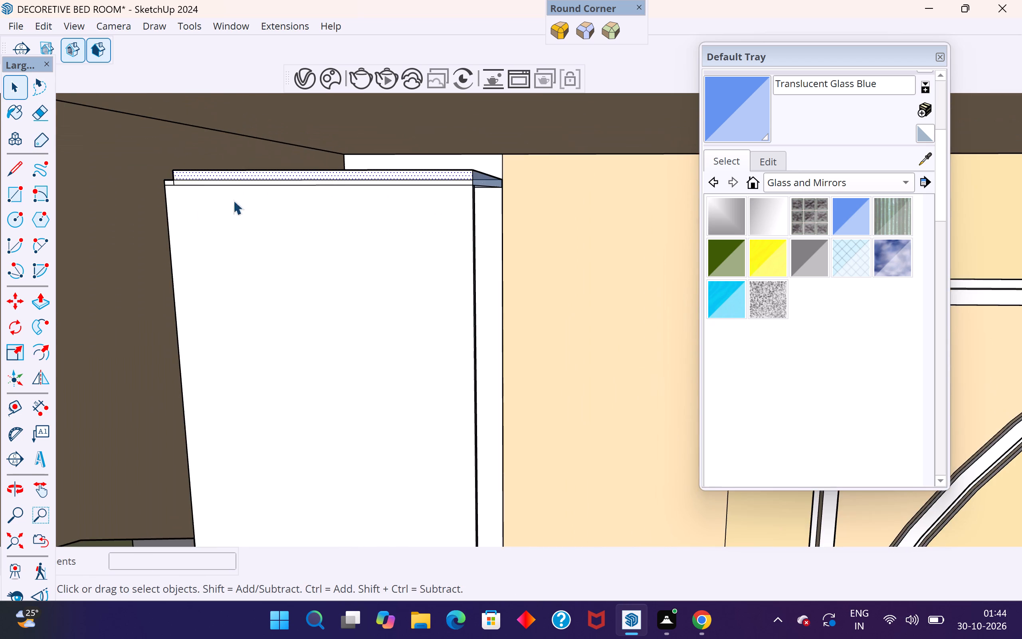
middle_drag(190, 210, 287, 221)
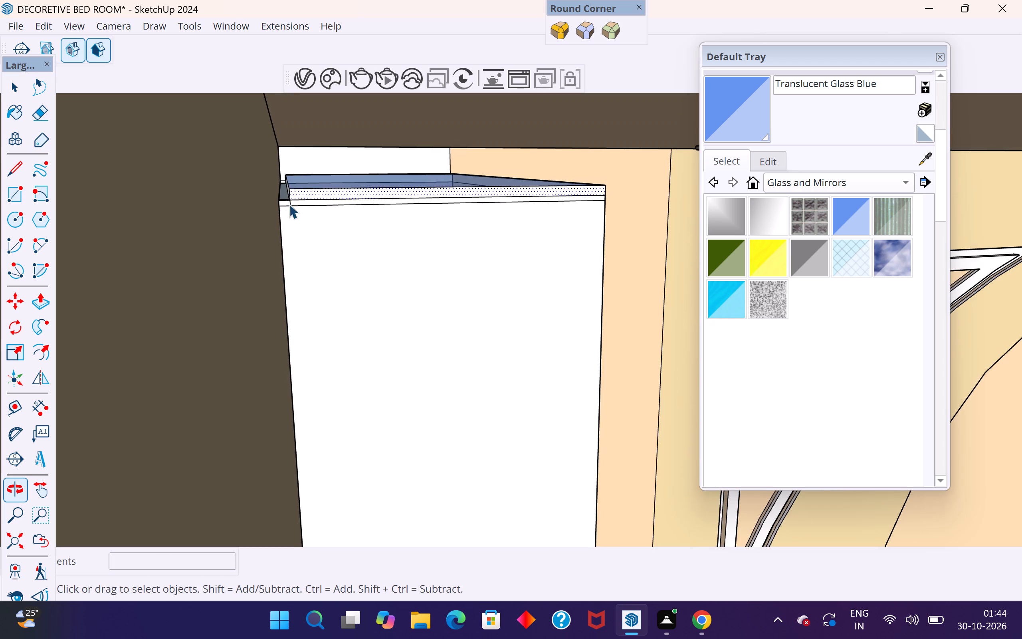
scroll(289, 187, up, 8)
middle_drag(273, 184, 273, 190)
scroll(275, 173, up, 2)
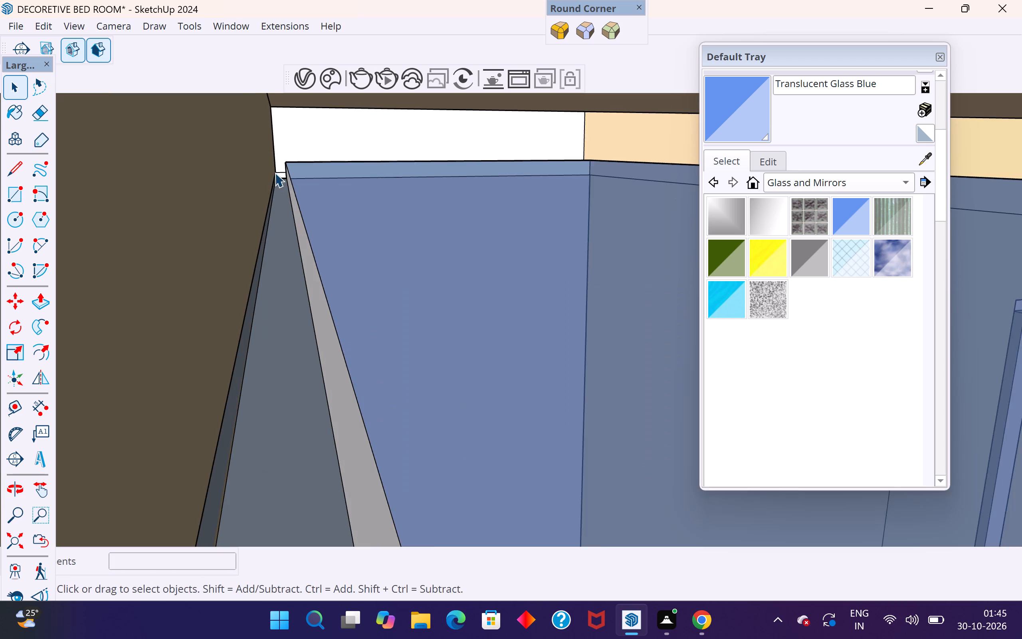
click(23, 169)
click(16, 195)
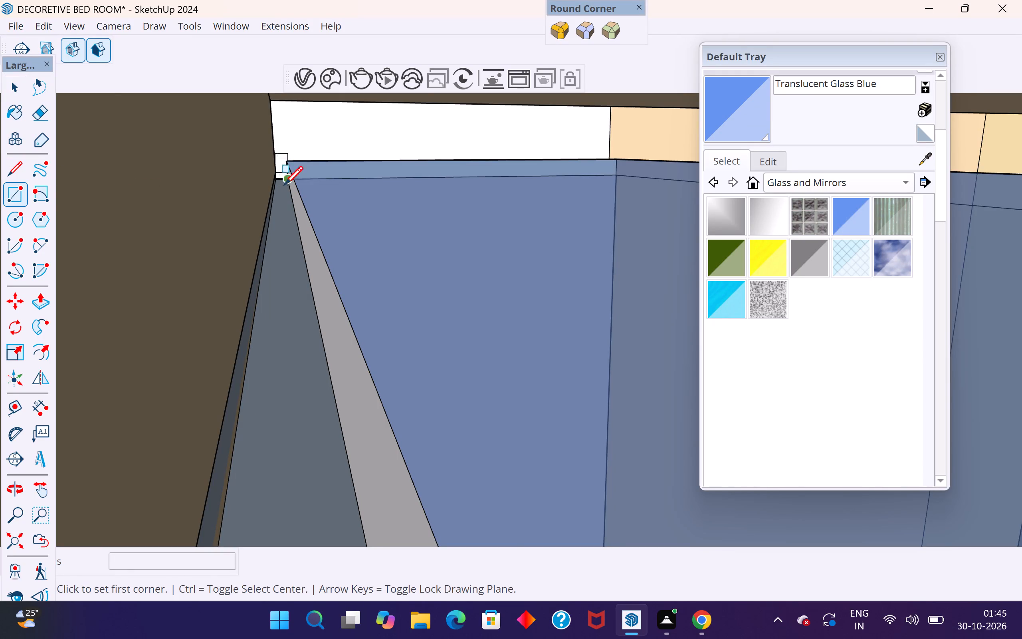
click(279, 172)
scroll(279, 172, down, 5)
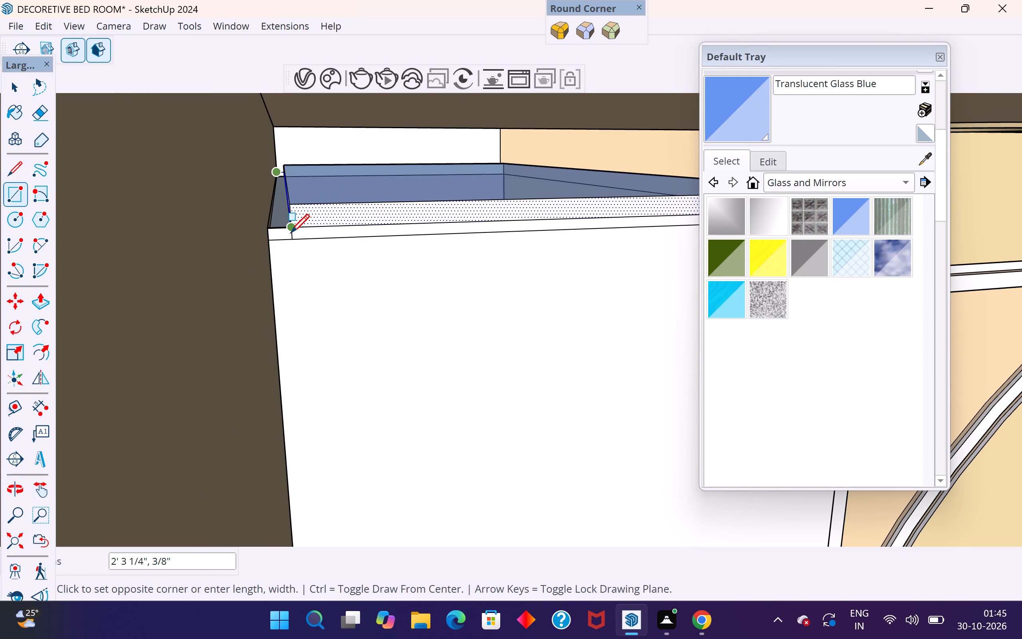
click(291, 232)
Push/Pull the top panel's narrow back face 3/8" outward to the rear edge of the shelf unit.
middle_drag(284, 203, 291, 204)
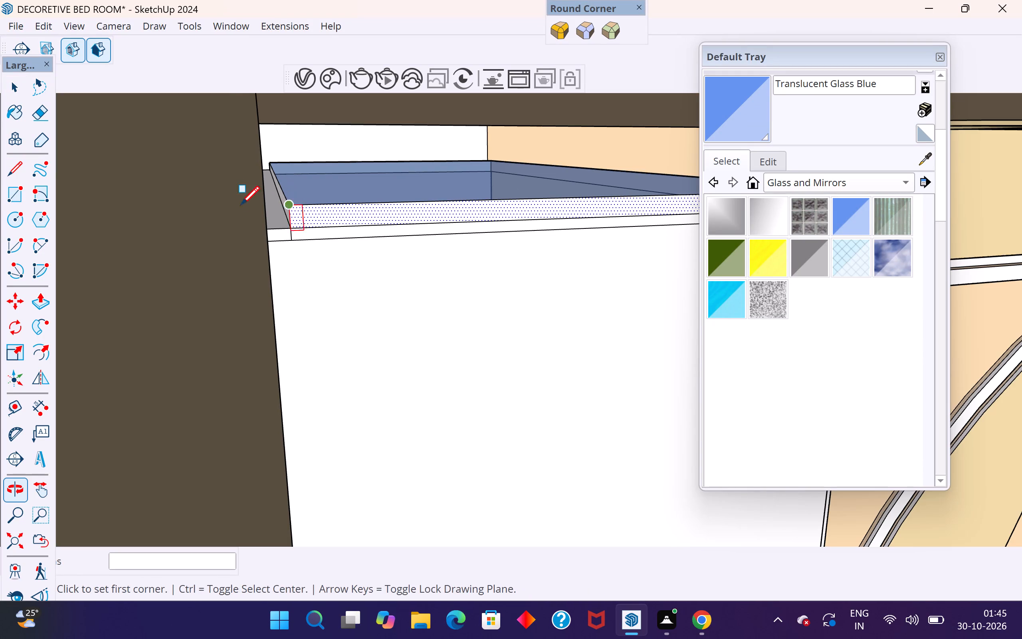
click(14, 85)
scroll(237, 222, up, 1)
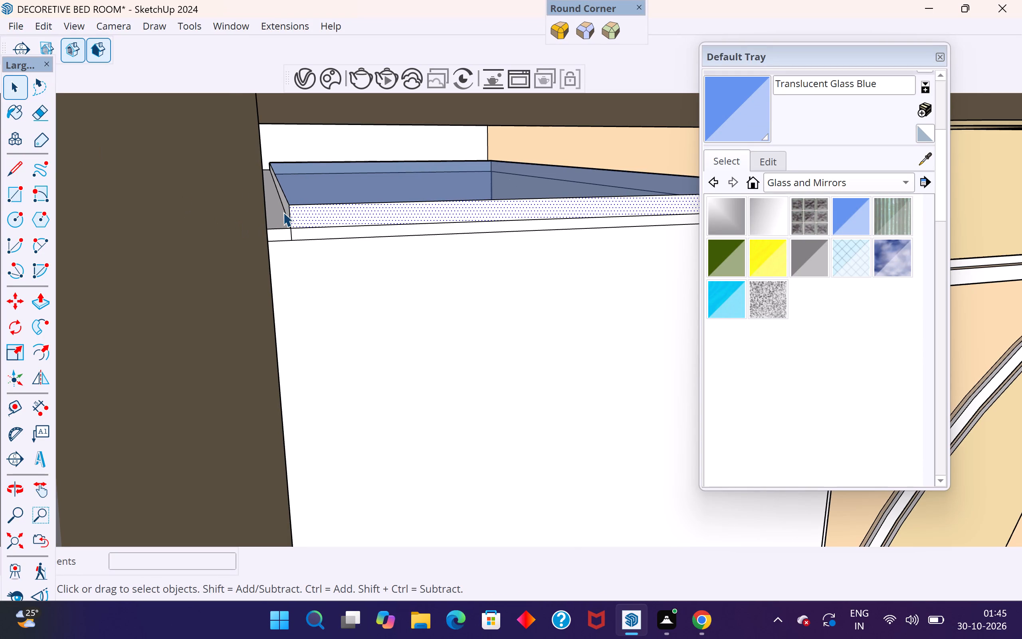
click(287, 207)
scroll(287, 207, up, 8)
click(291, 212)
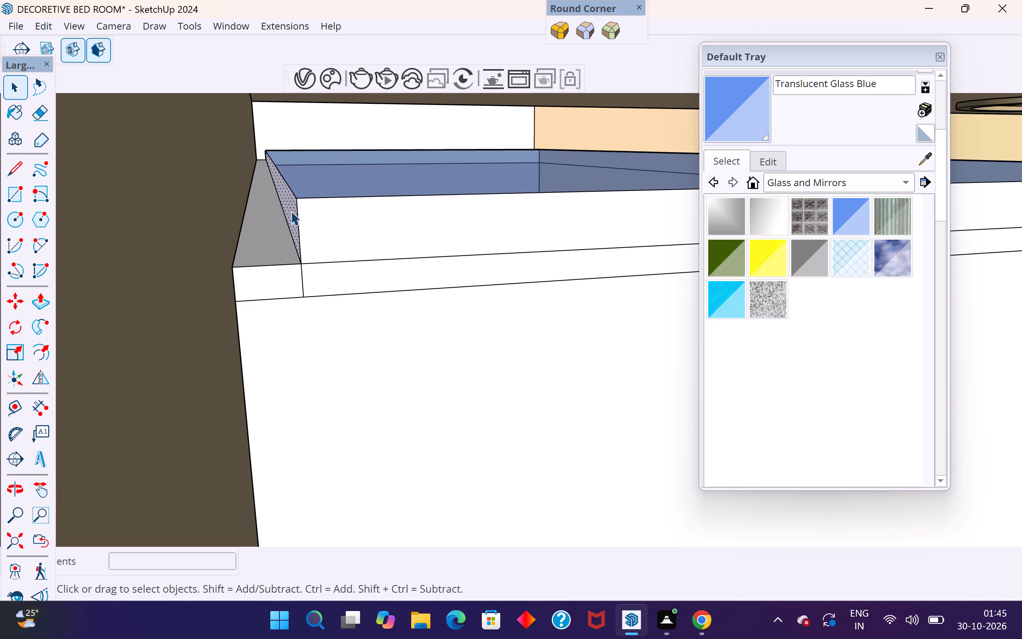
click(43, 297)
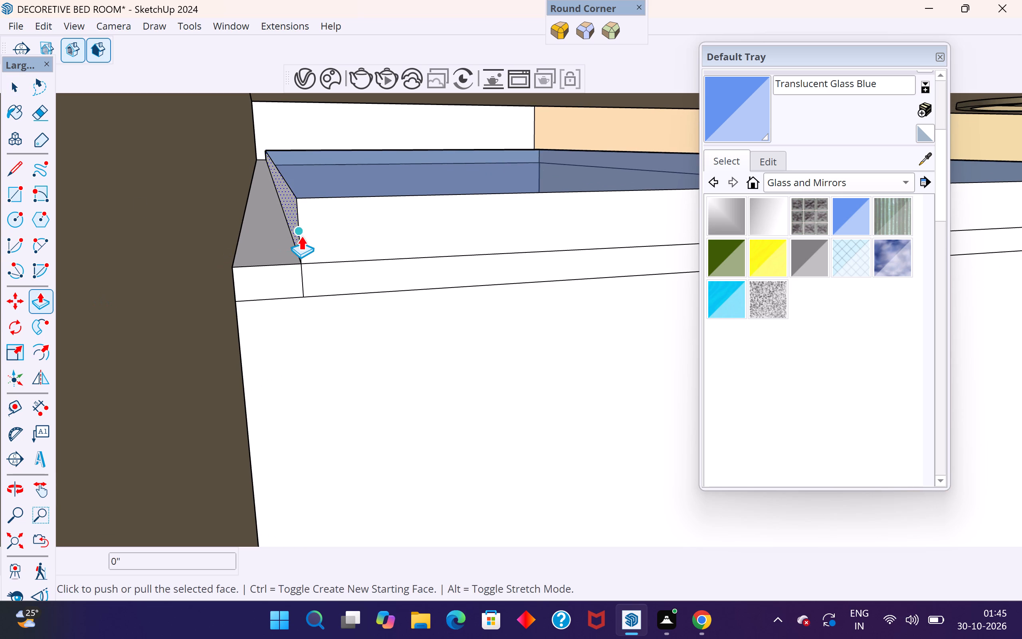
click(294, 234)
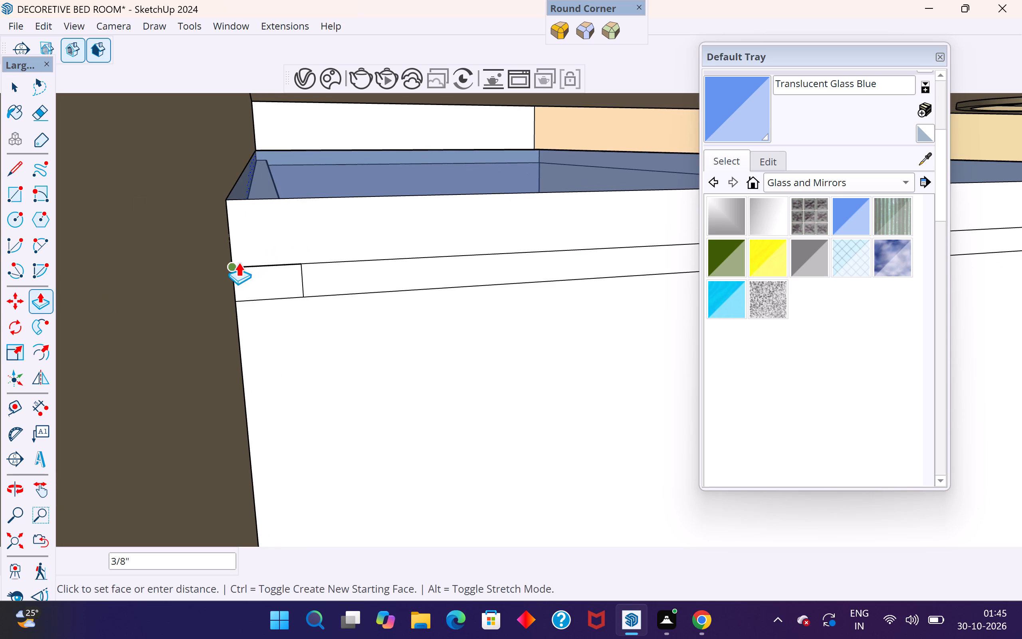
click(238, 262)
Delete the short leftover line across the thin strip beneath the top panel's end face.
click(19, 86)
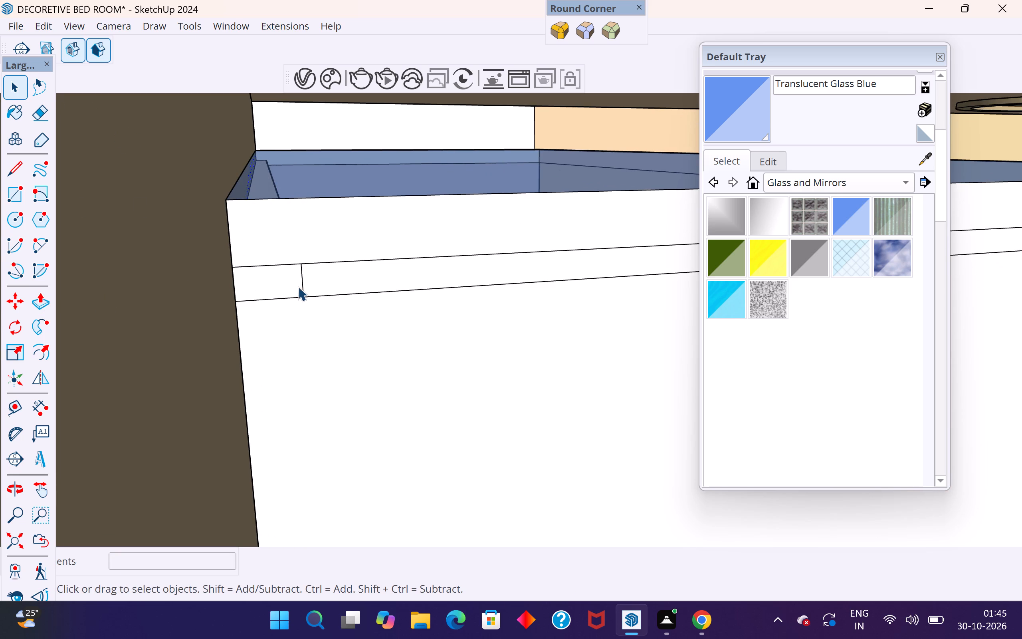
click(301, 284)
key(Delete)
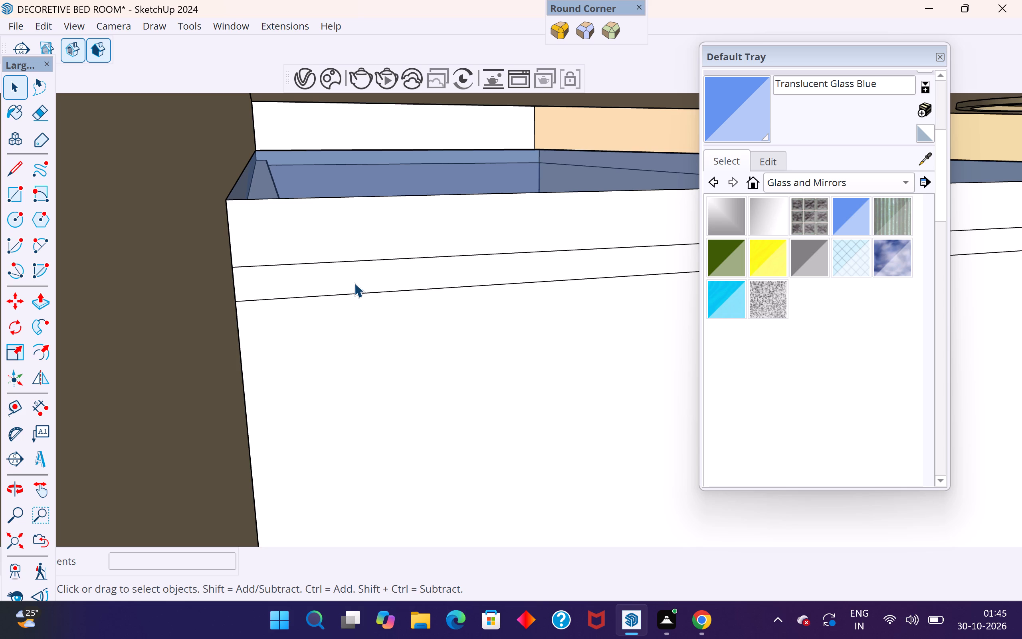
Paint the thin strip and the top panel's end face above it with Translucent Glass Blue.
click(354, 283)
click(863, 208)
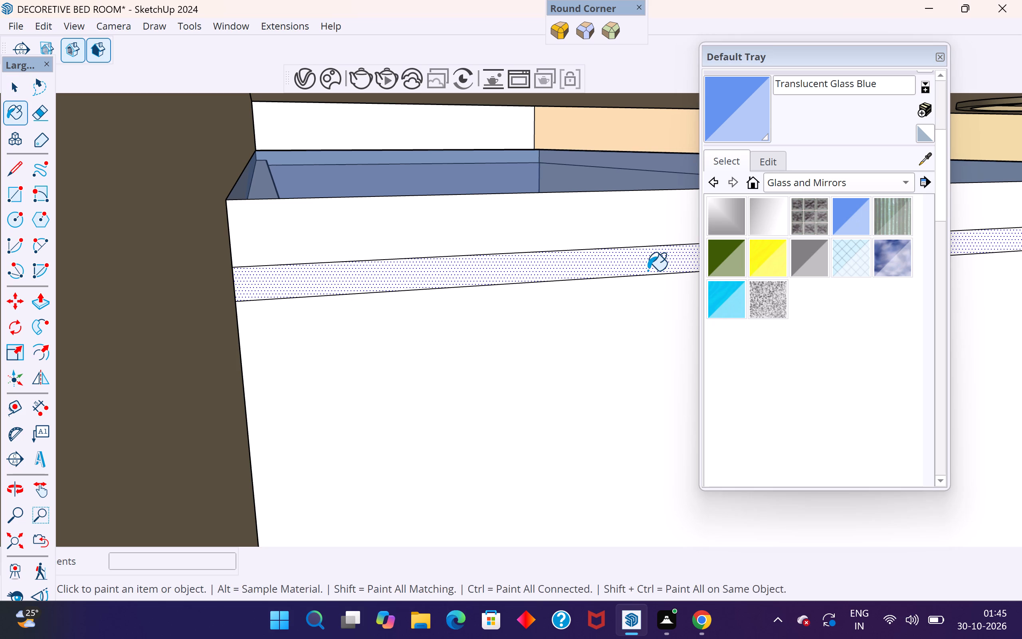
click(648, 270)
click(637, 243)
Examine the whole bedroom from outside through its open side, including the finished shelf unit.
scroll(278, 225, down, 5)
scroll(319, 244, down, 8)
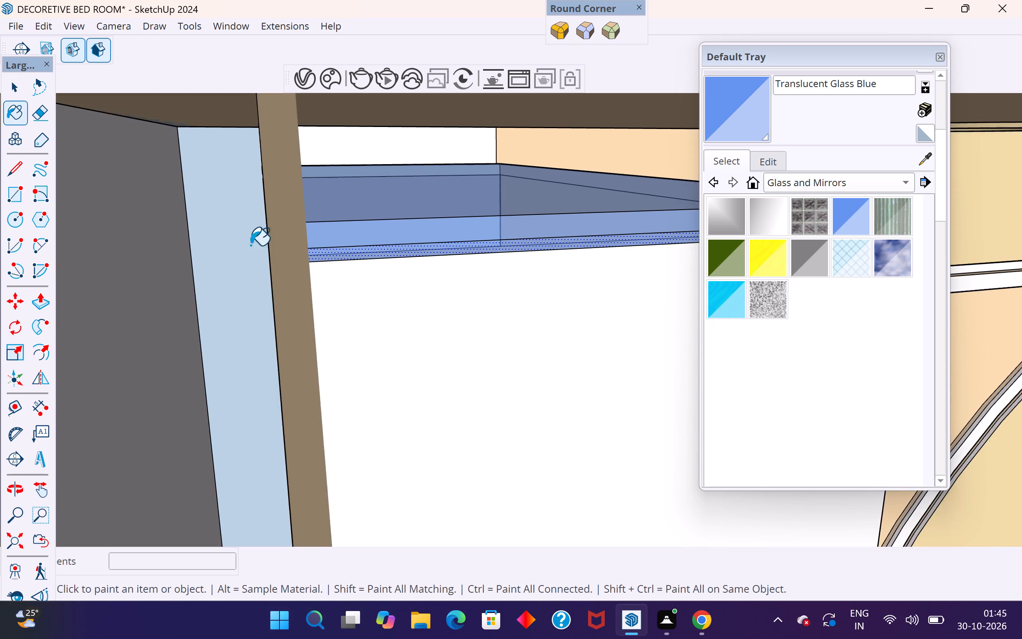
scroll(250, 245, down, 5)
scroll(387, 268, down, 12)
click(14, 87)
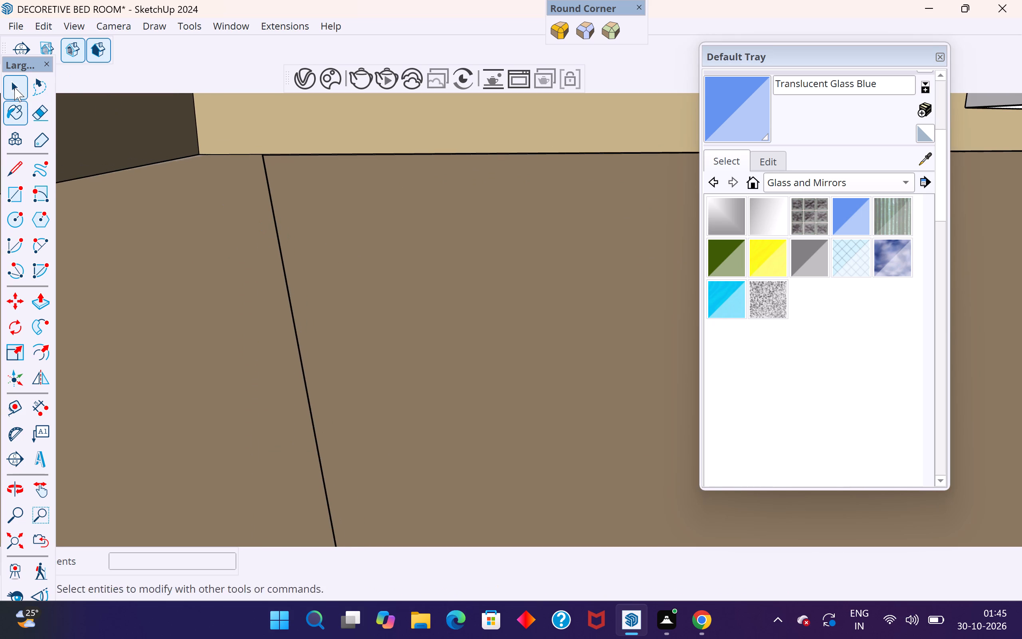
scroll(177, 175, down, 20)
scroll(177, 175, down, 20)
scroll(177, 175, down, 5)
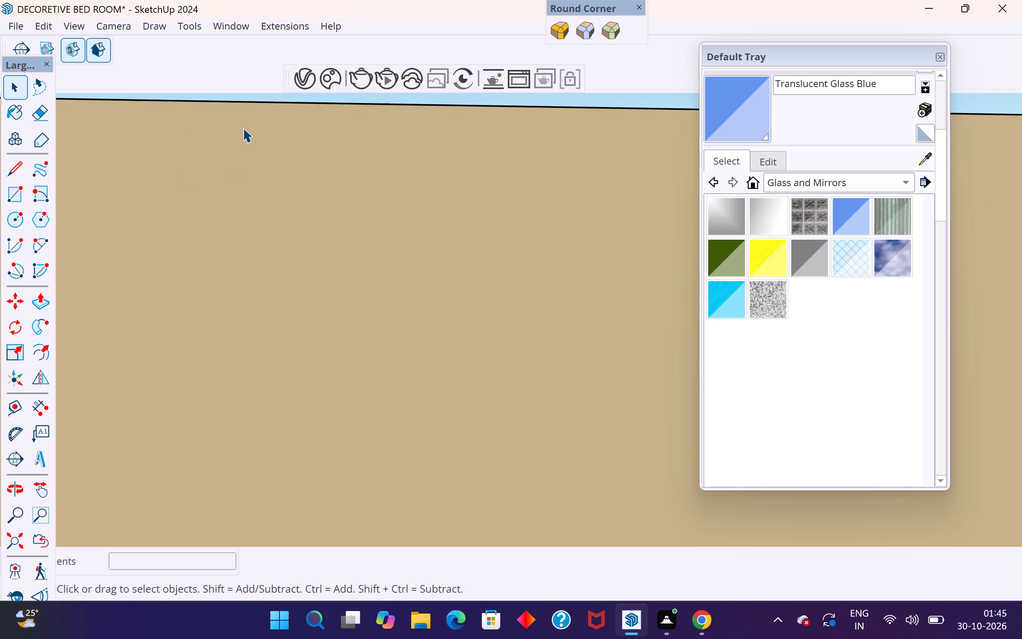
scroll(243, 128, down, 18)
scroll(243, 128, up, 2)
scroll(243, 128, down, 20)
scroll(243, 128, down, 8)
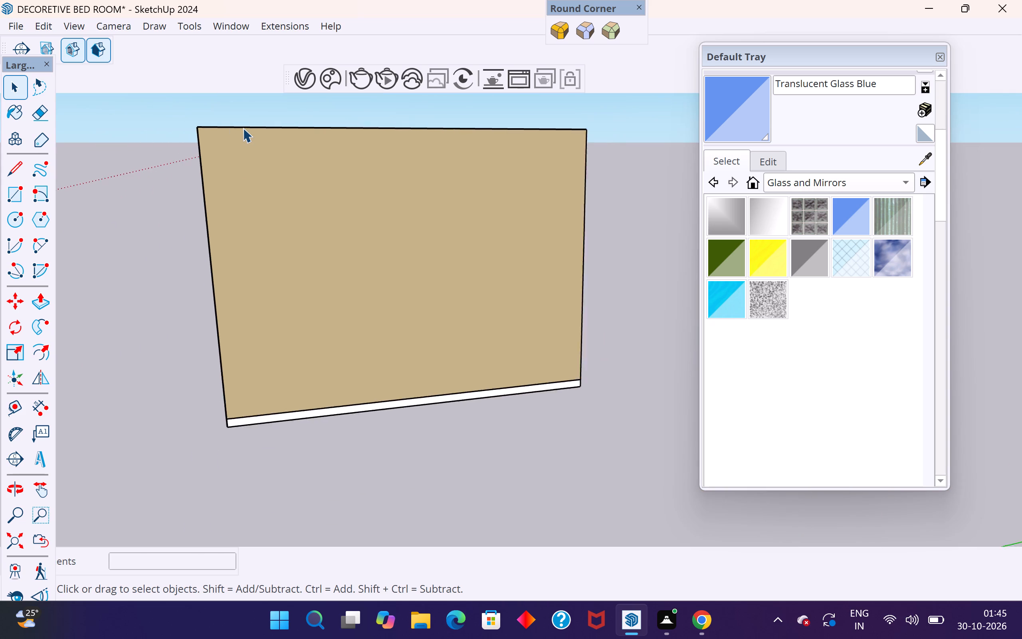
scroll(243, 128, down, 3)
middle_drag(489, 173, 49, 169)
scroll(619, 153, up, 8)
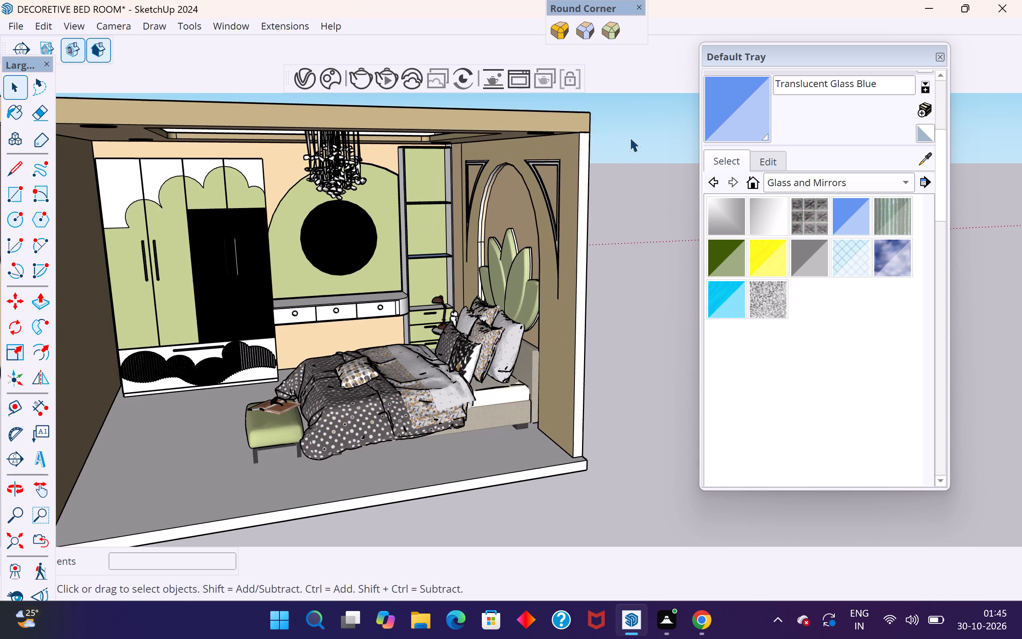
middle_drag(631, 143, 571, 155)
scroll(571, 155, up, 1)
scroll(628, 140, down, 5)
middle_drag(620, 177, 574, 156)
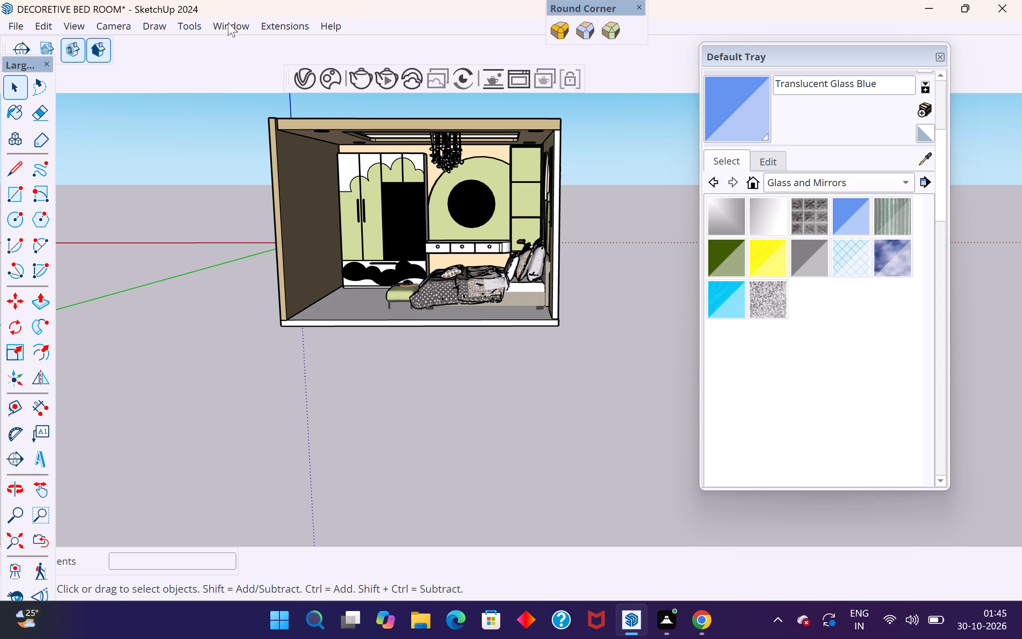
Open the 3D Warehouse.
click(234, 21)
click(268, 154)
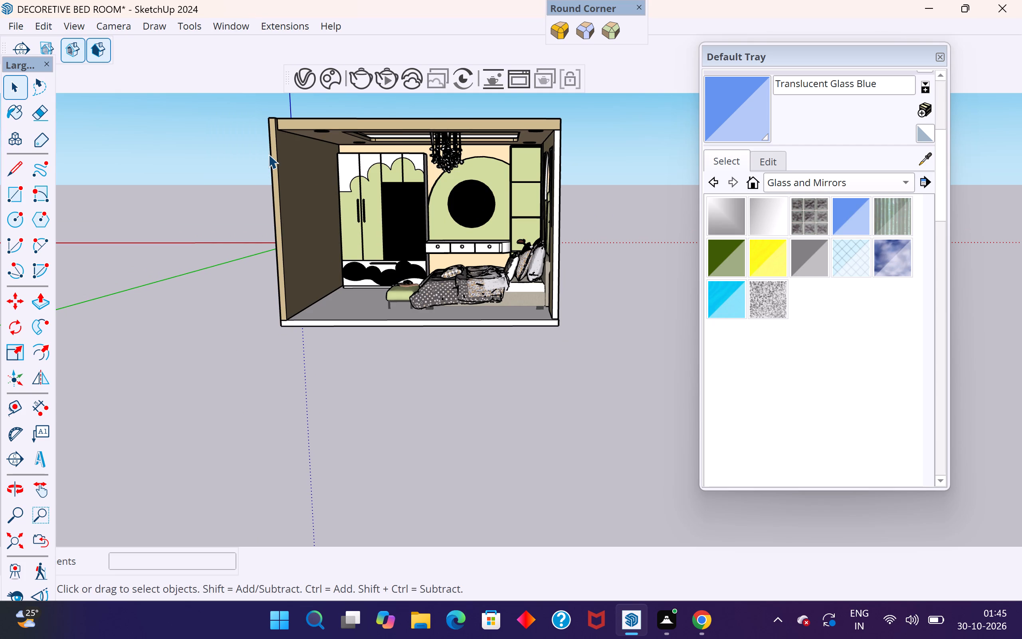
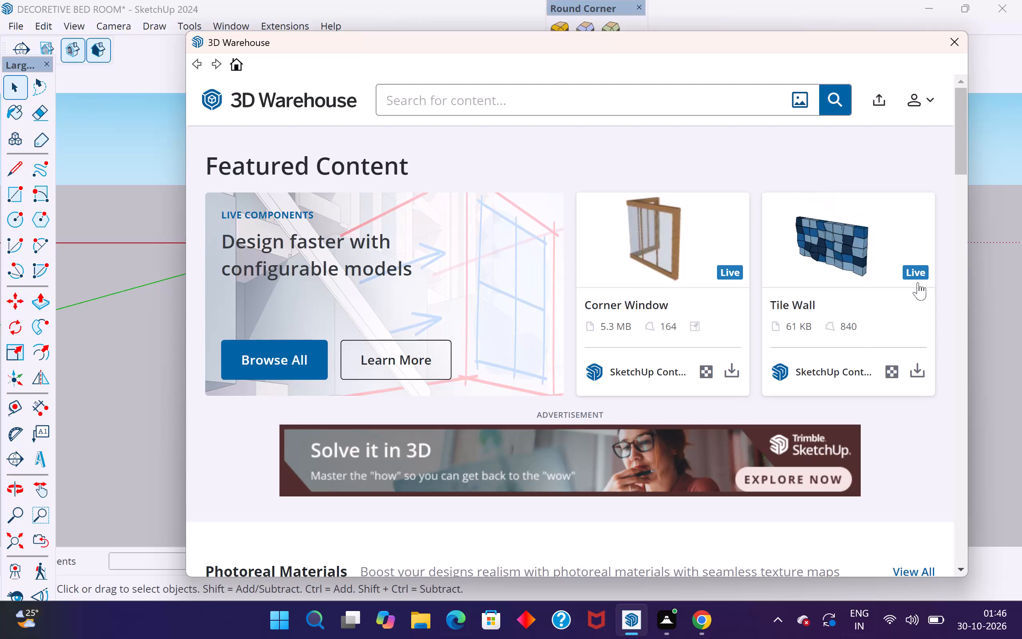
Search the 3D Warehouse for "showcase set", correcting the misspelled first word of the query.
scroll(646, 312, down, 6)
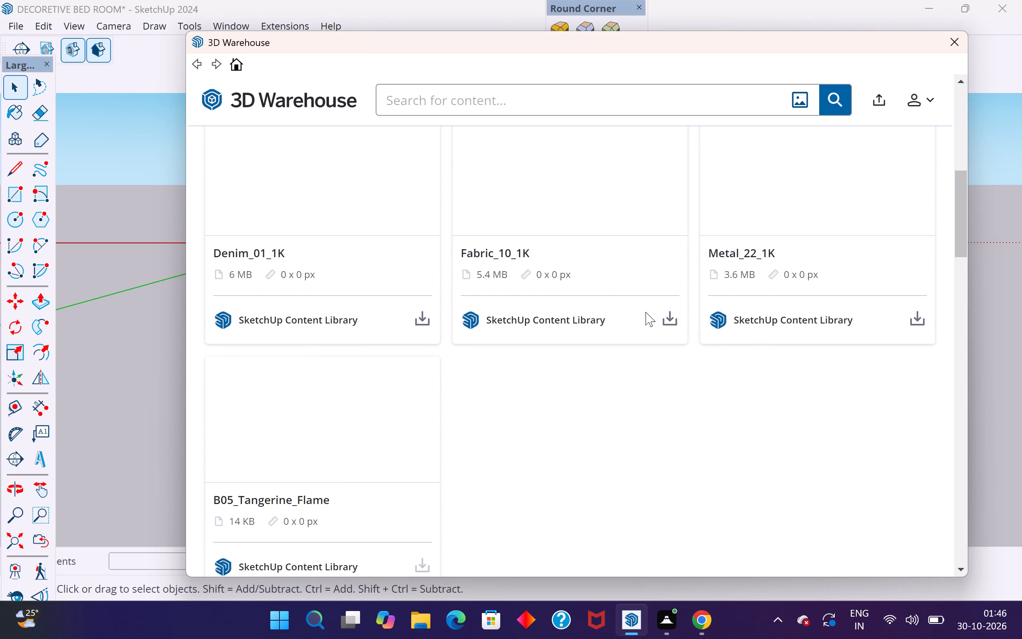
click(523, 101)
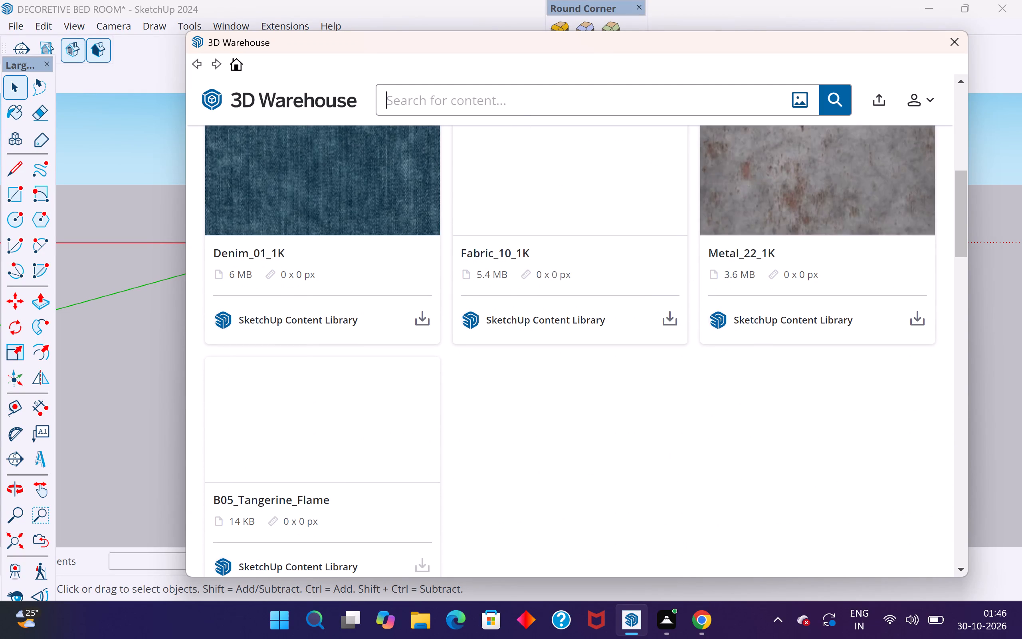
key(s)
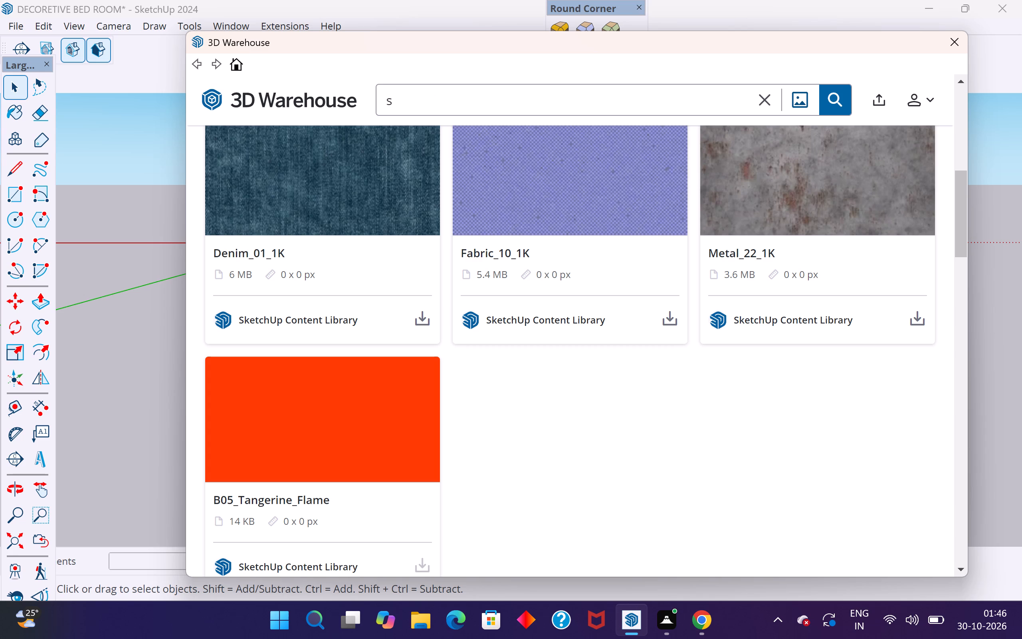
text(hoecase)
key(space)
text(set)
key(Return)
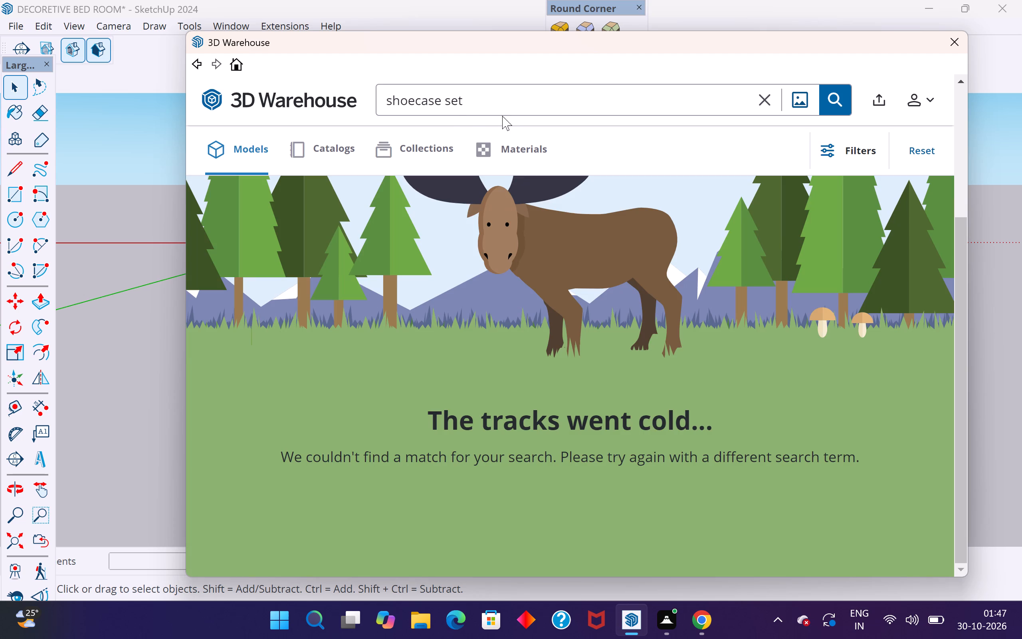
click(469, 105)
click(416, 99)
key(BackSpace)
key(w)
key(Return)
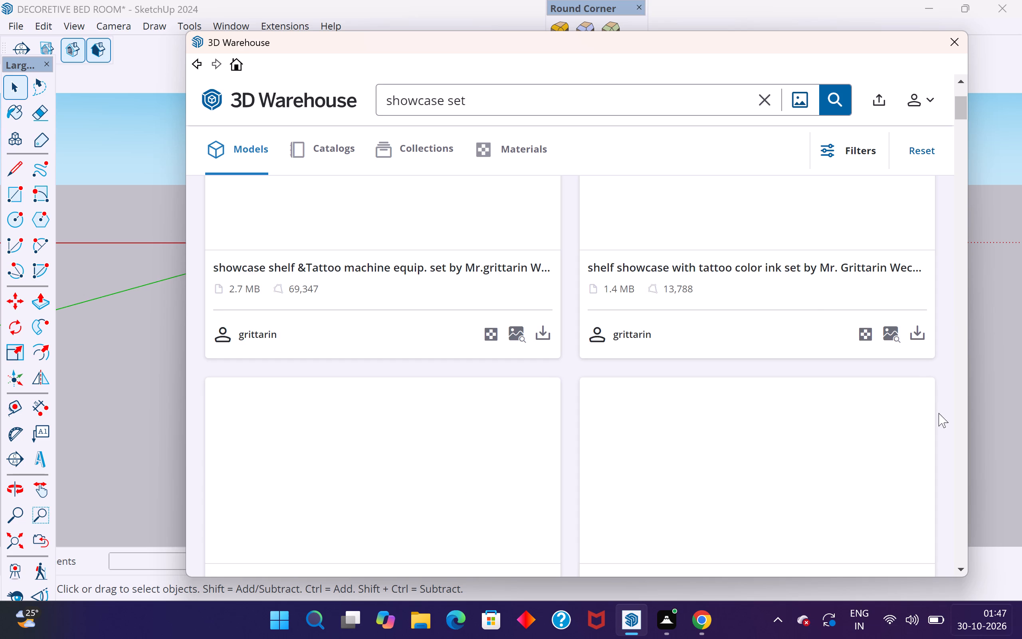
Shorten the 3D Warehouse model search to "showcase".
click(502, 96)
key(BackSpace)
key(BackSpace)
key(BackSpace)
key(Return)
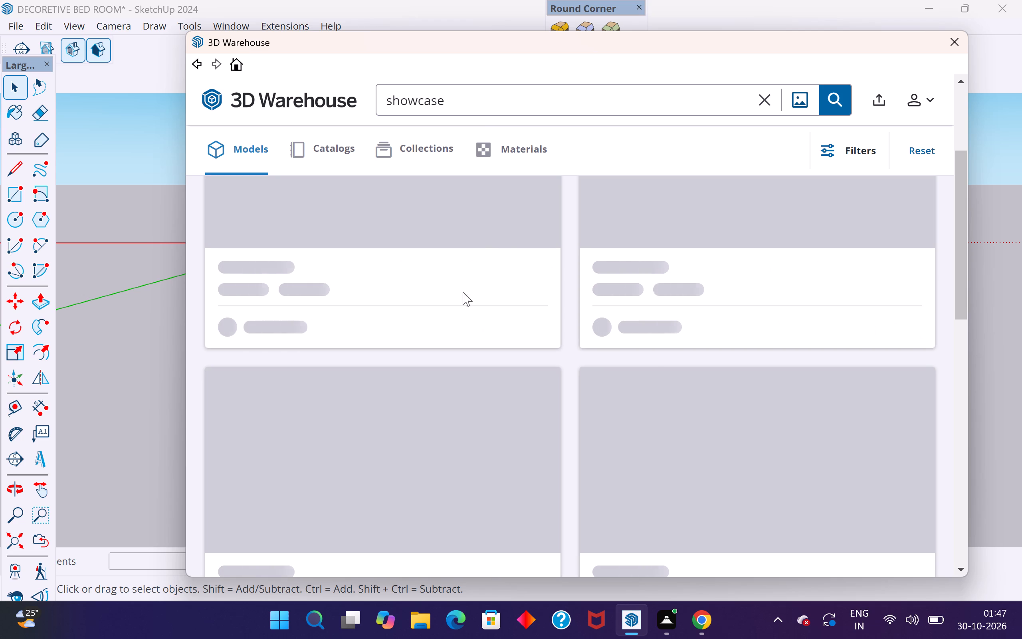
scroll(425, 496, down, 6)
scroll(425, 496, up, 11)
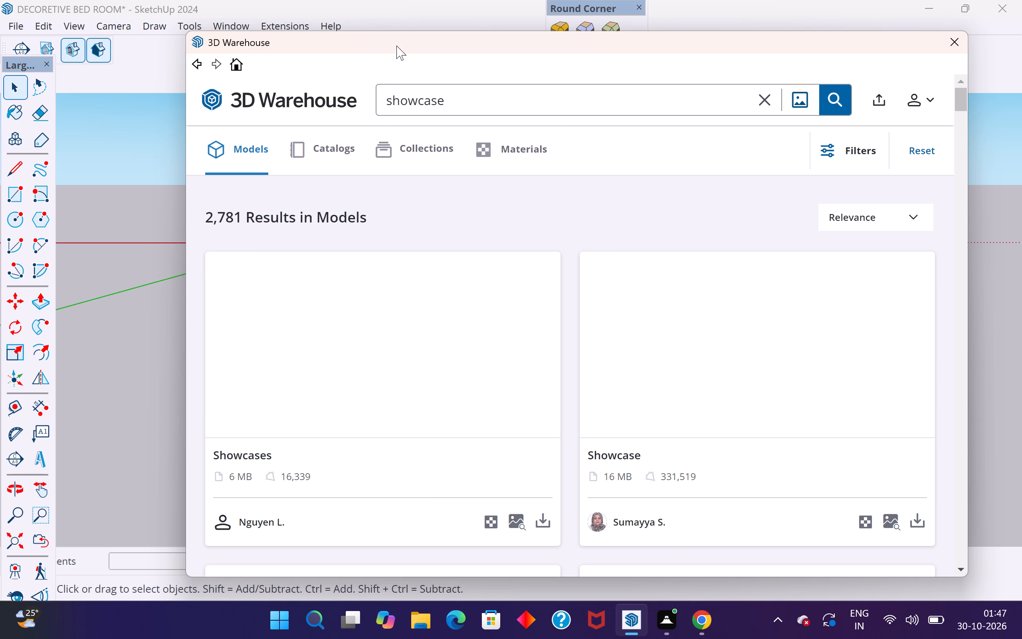
Move the 3D Warehouse window aside to look over the bedroom model from above and from its open side.
drag(400, 40, 804, 113)
scroll(335, 357, down, 3)
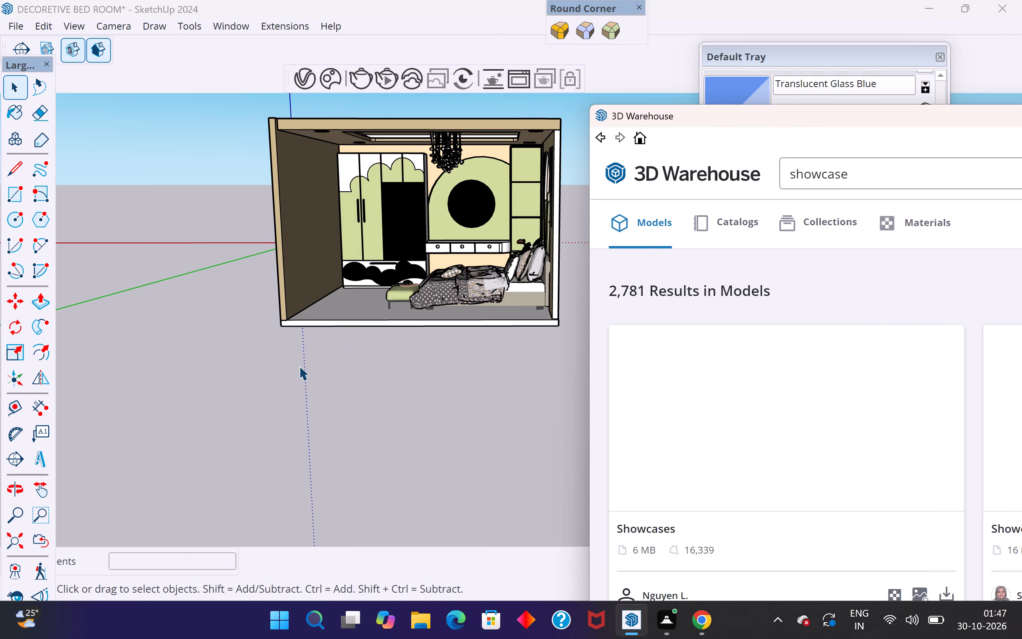
scroll(299, 366, down, 7)
middle_drag(324, 394, 341, 476)
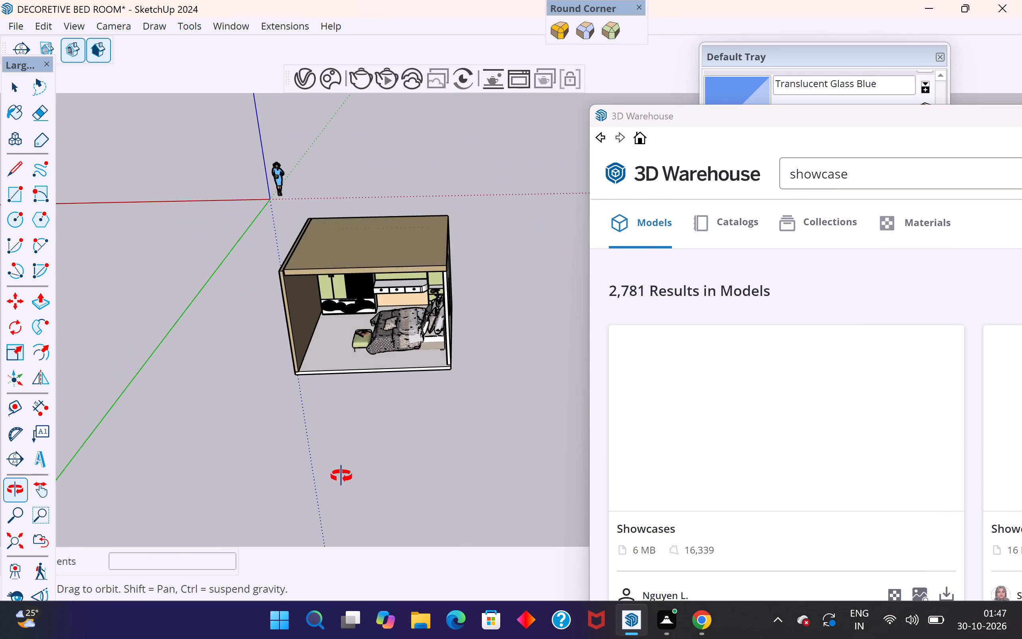
middle_drag(341, 476, 384, 341)
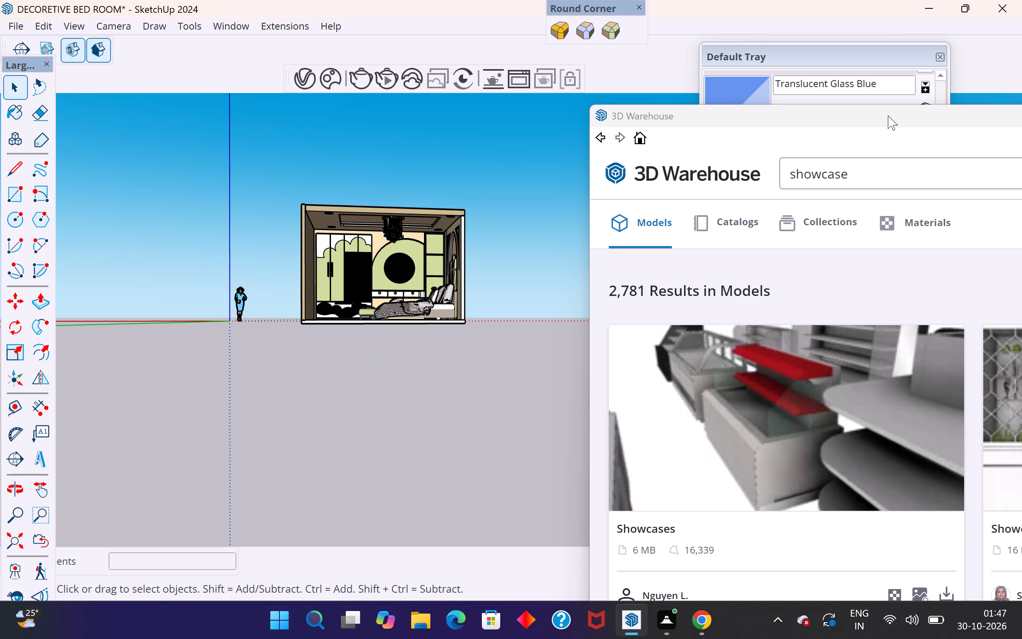
drag(887, 115, 487, 107)
Download the 16 MB wooden Showcase with two horse figurines, skipping the promotional video and declining the subscription offer.
scroll(600, 291, down, 5)
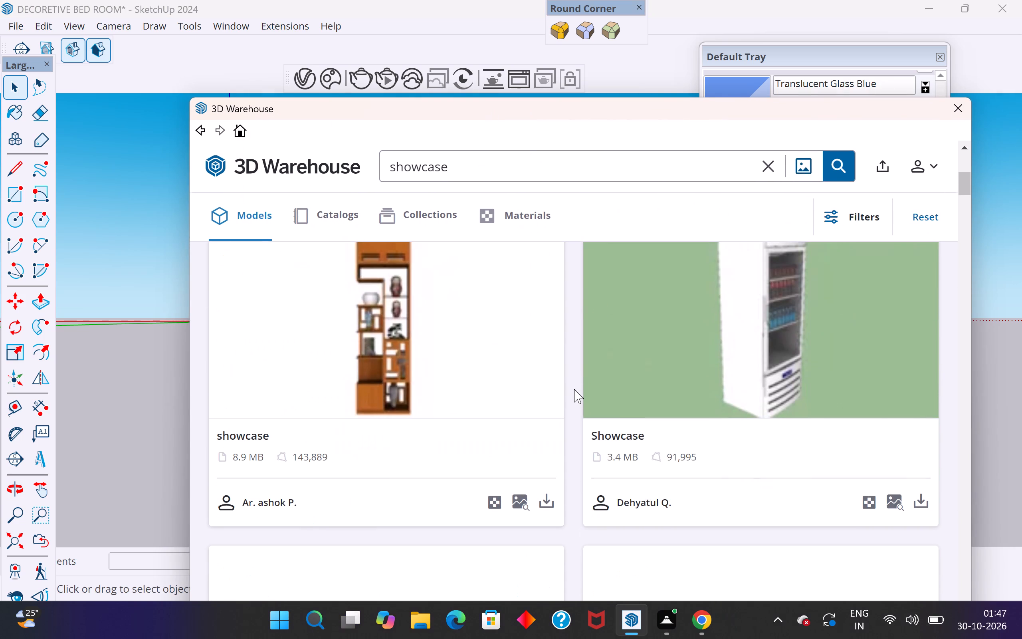
scroll(487, 376, down, 3)
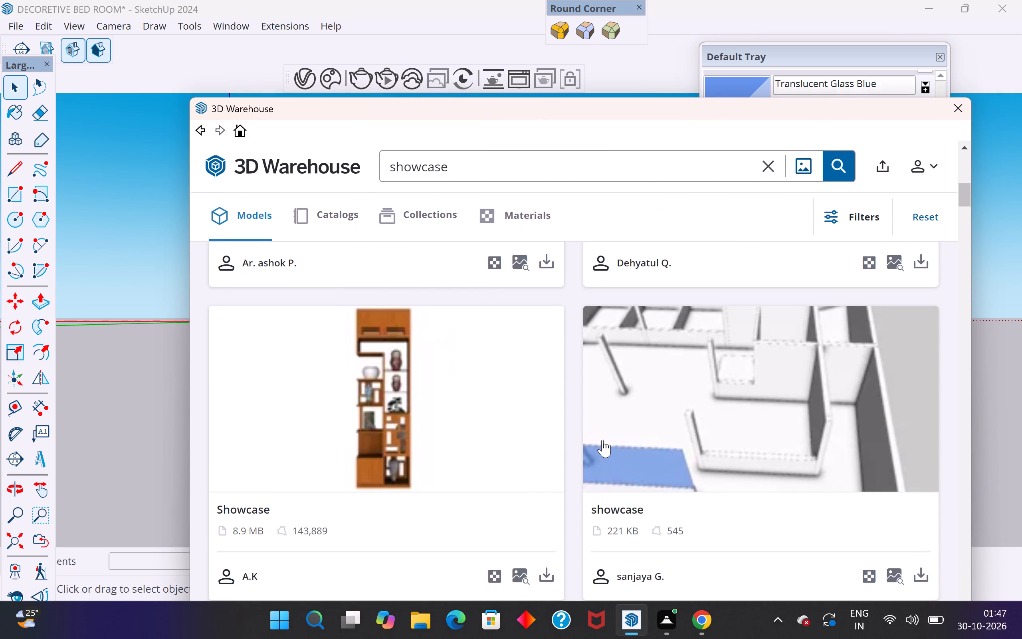
scroll(576, 440, down, 6)
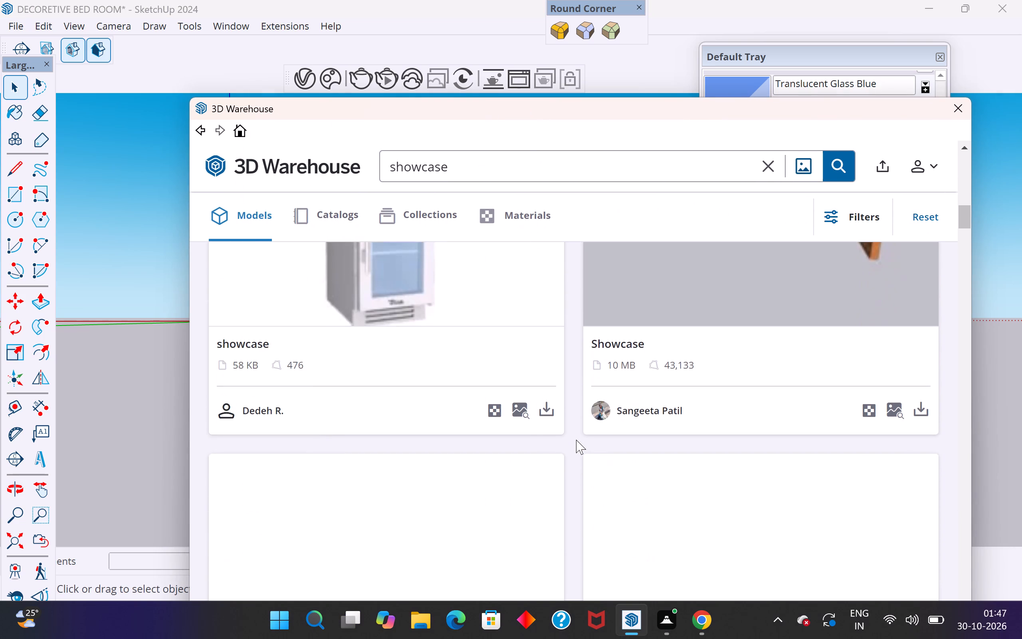
scroll(576, 440, down, 6)
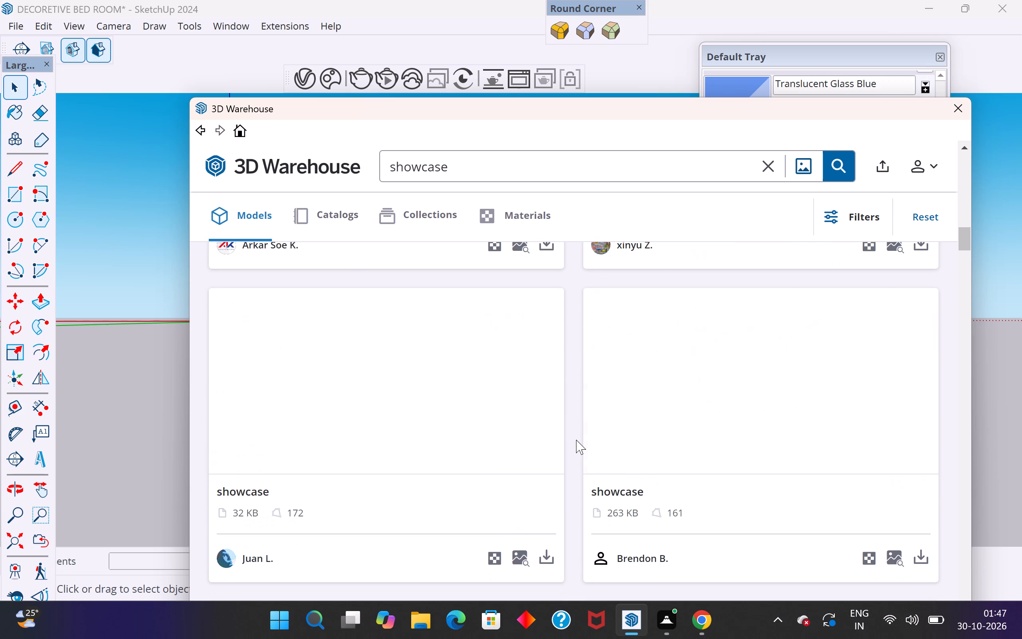
scroll(576, 440, down, 4)
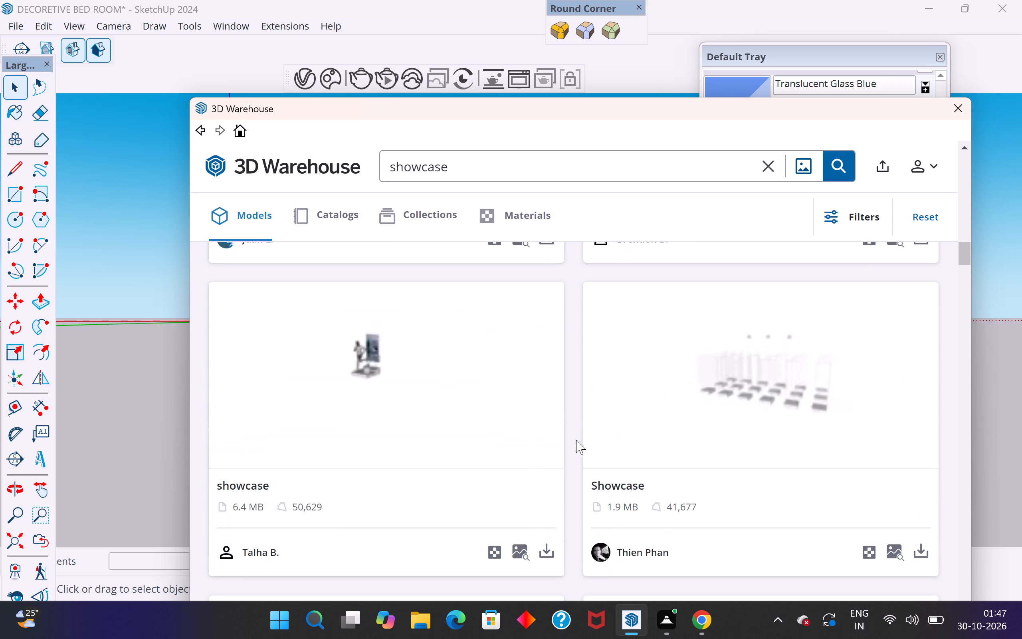
scroll(576, 440, down, 5)
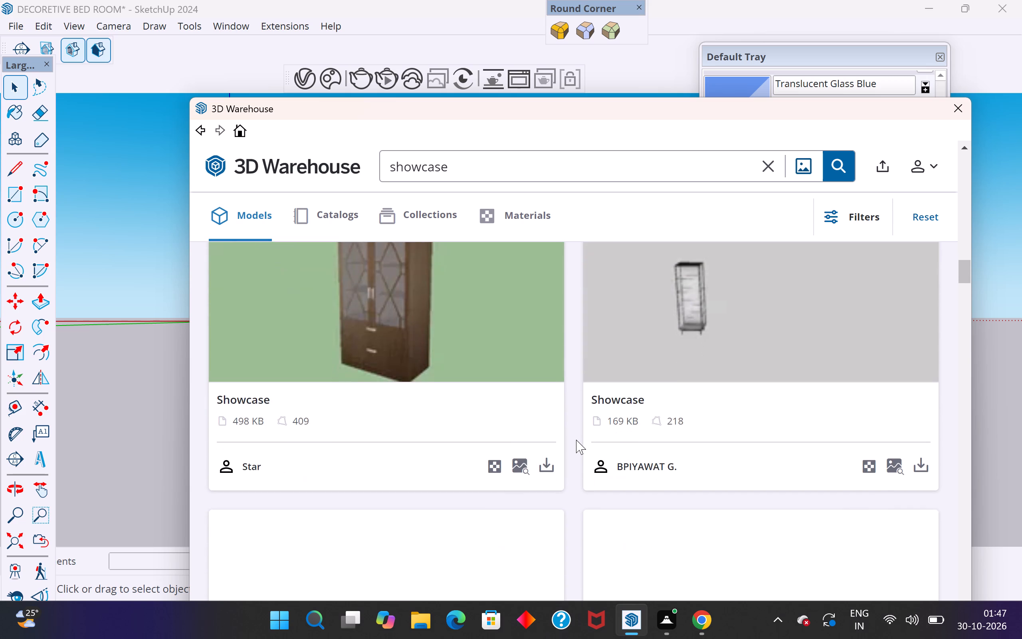
scroll(576, 440, down, 3)
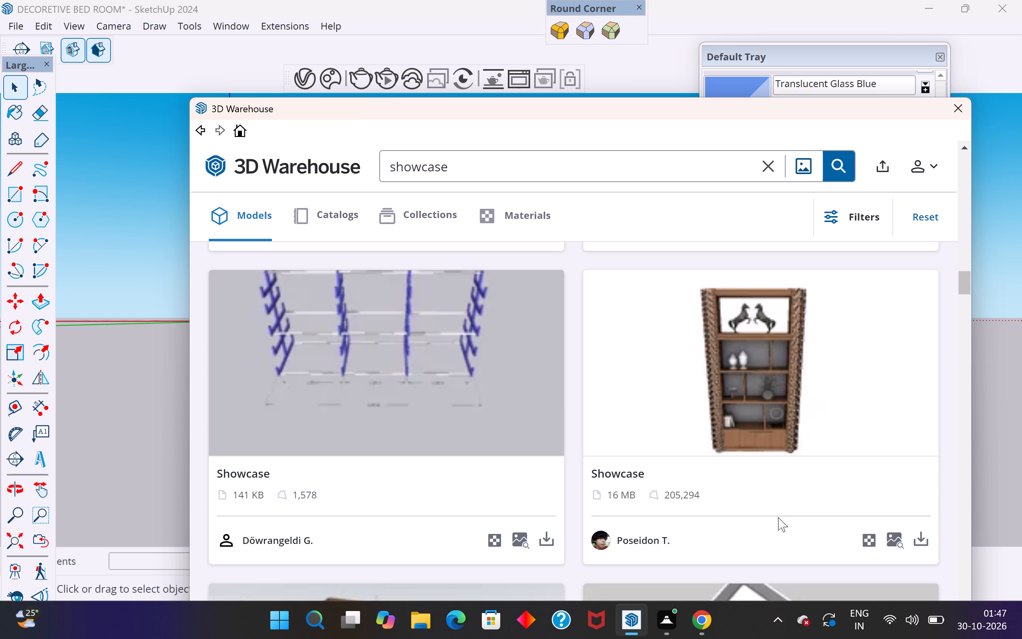
click(923, 544)
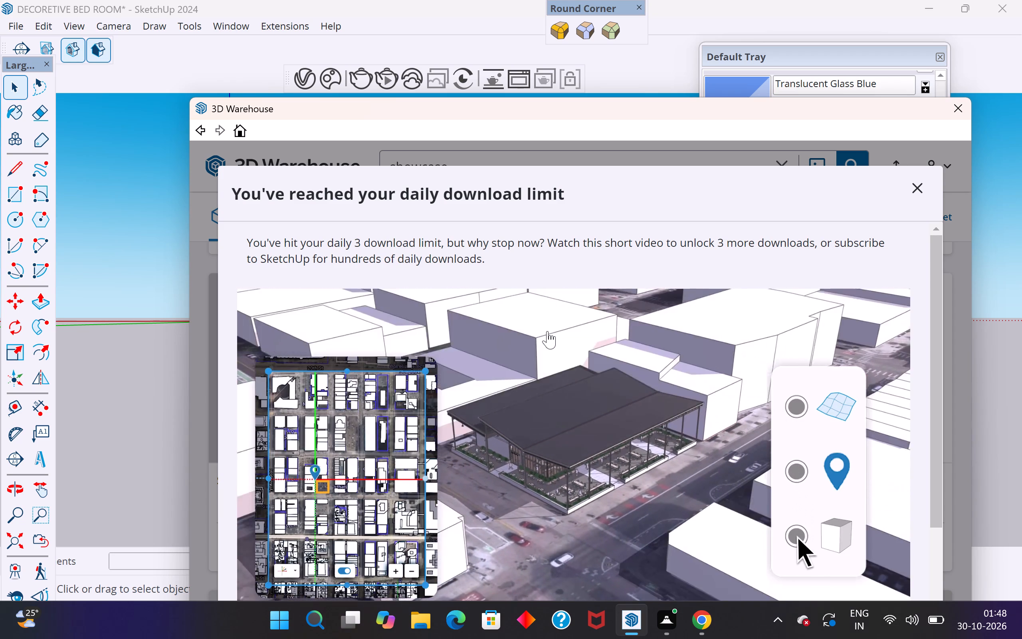
scroll(547, 331, down, 1)
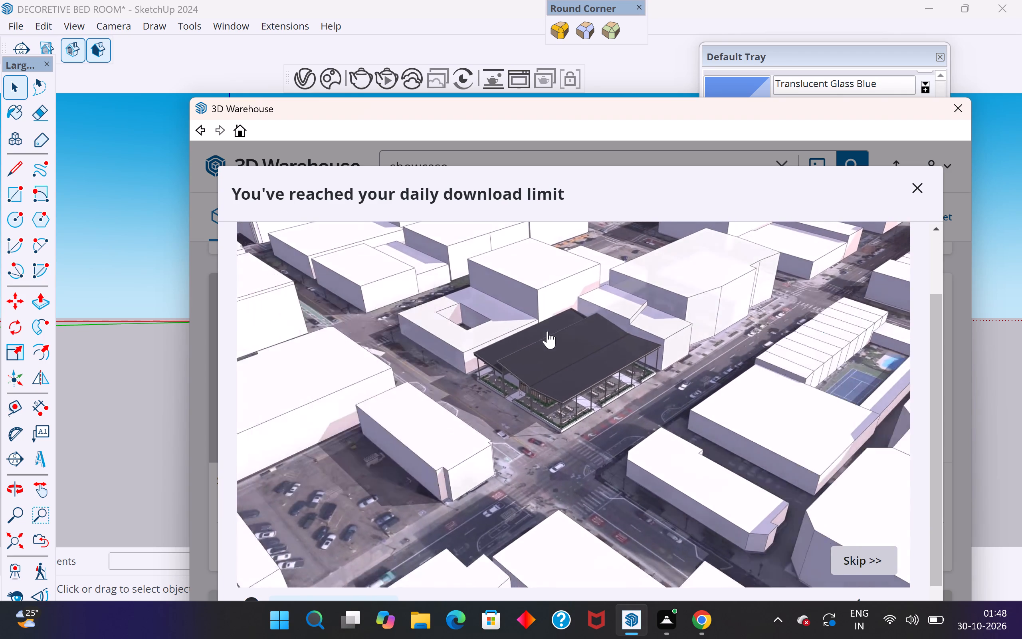
click(869, 552)
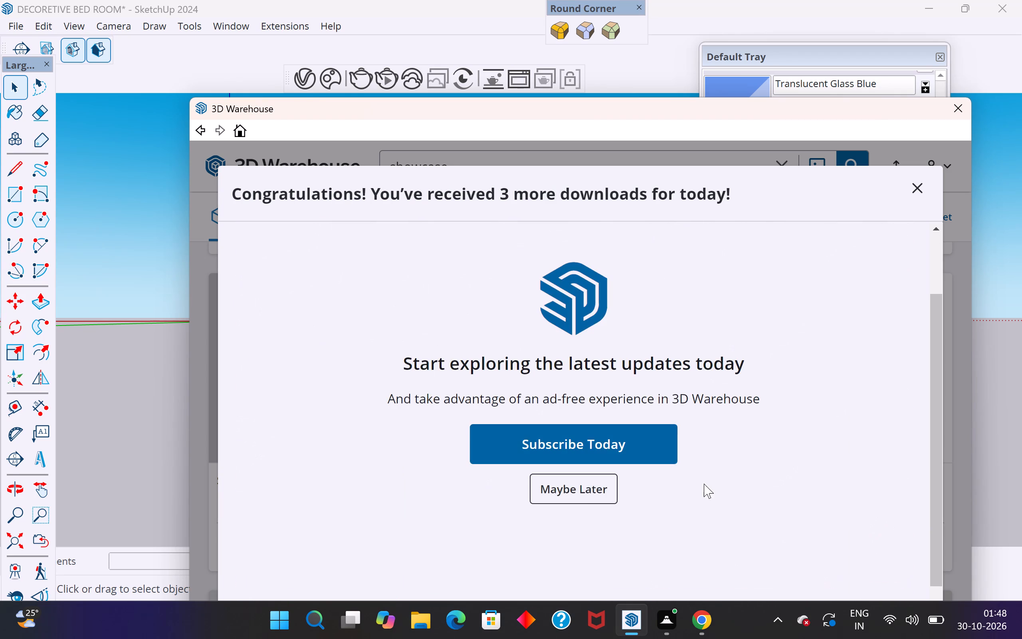
click(583, 484)
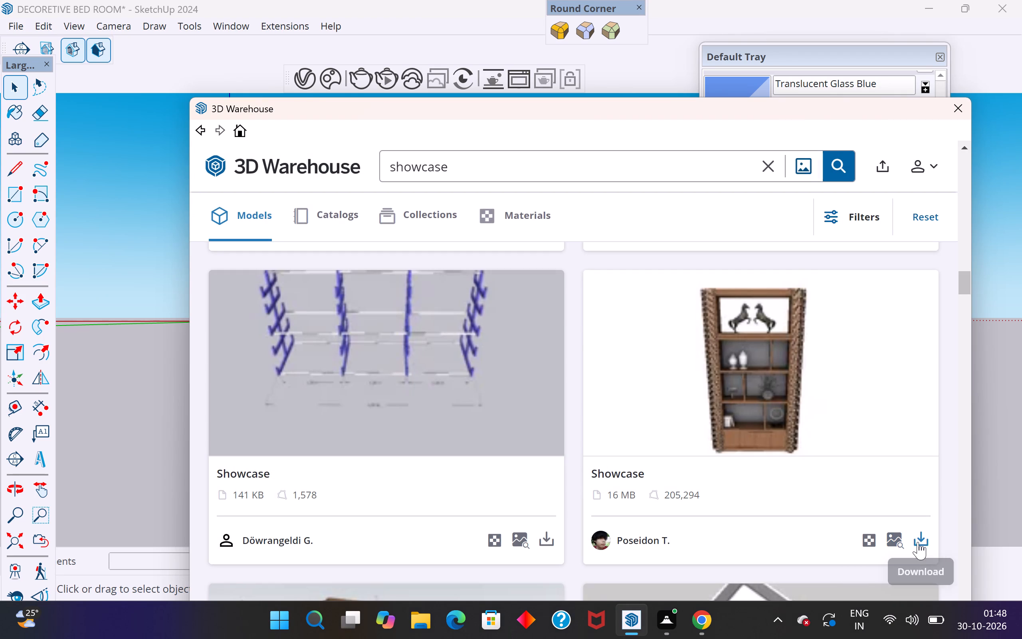
click(918, 540)
click(522, 395)
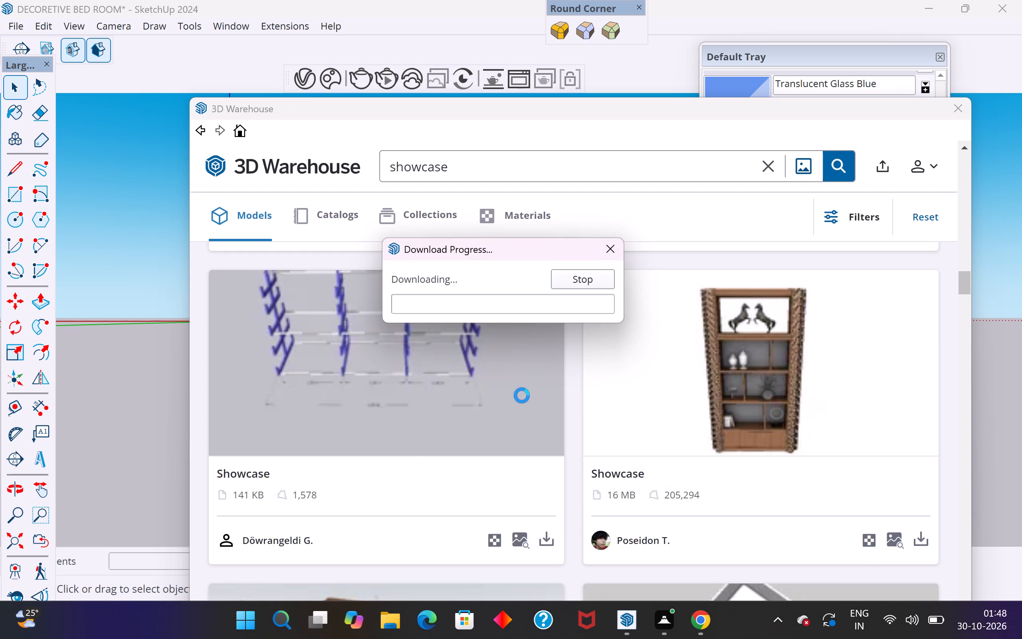
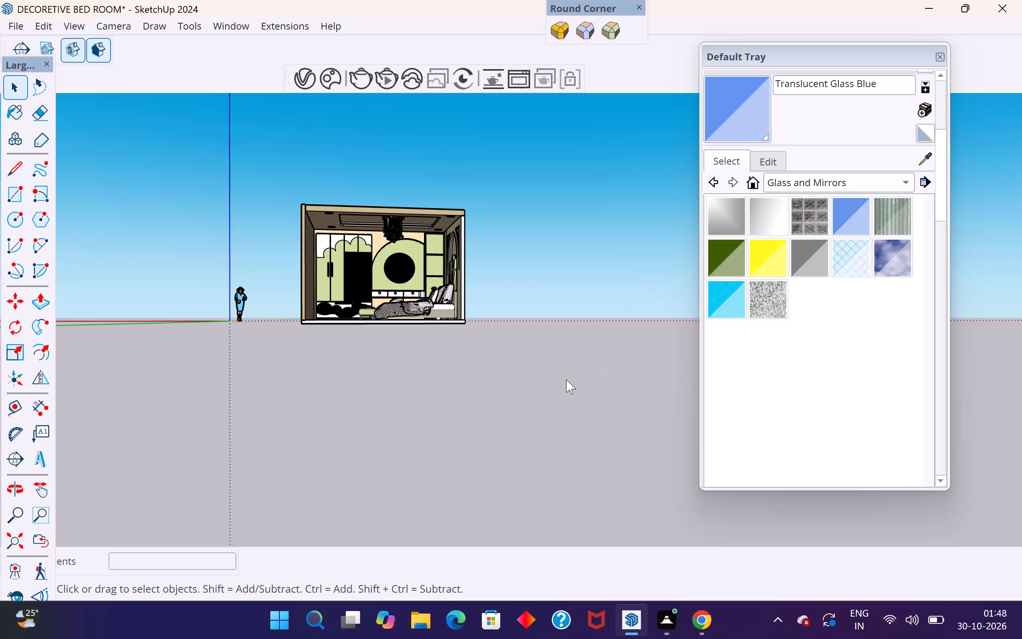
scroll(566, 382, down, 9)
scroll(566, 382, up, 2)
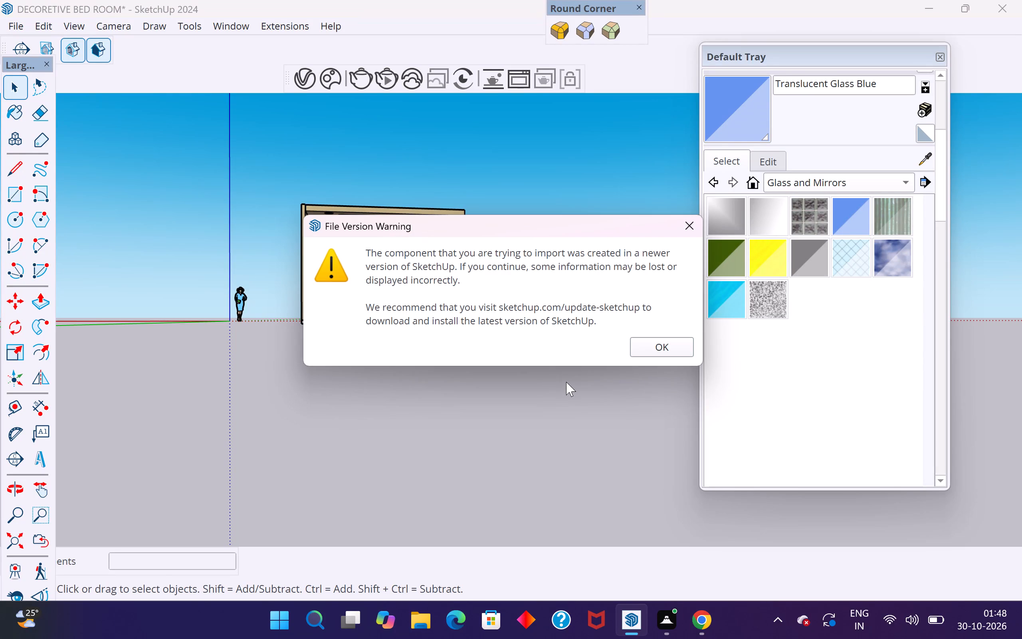
Accept the file version notice and place the downloaded wooden showcase on the open ground beside the bedroom.
click(652, 351)
scroll(517, 425, down, 9)
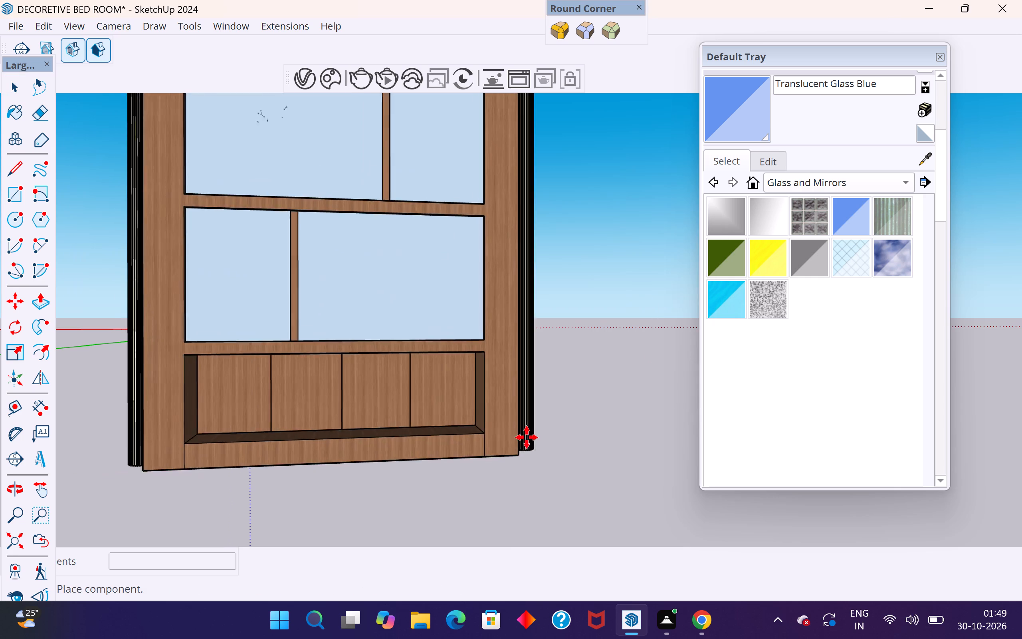
scroll(612, 401, down, 6)
middle_drag(497, 385, 639, 446)
click(618, 301)
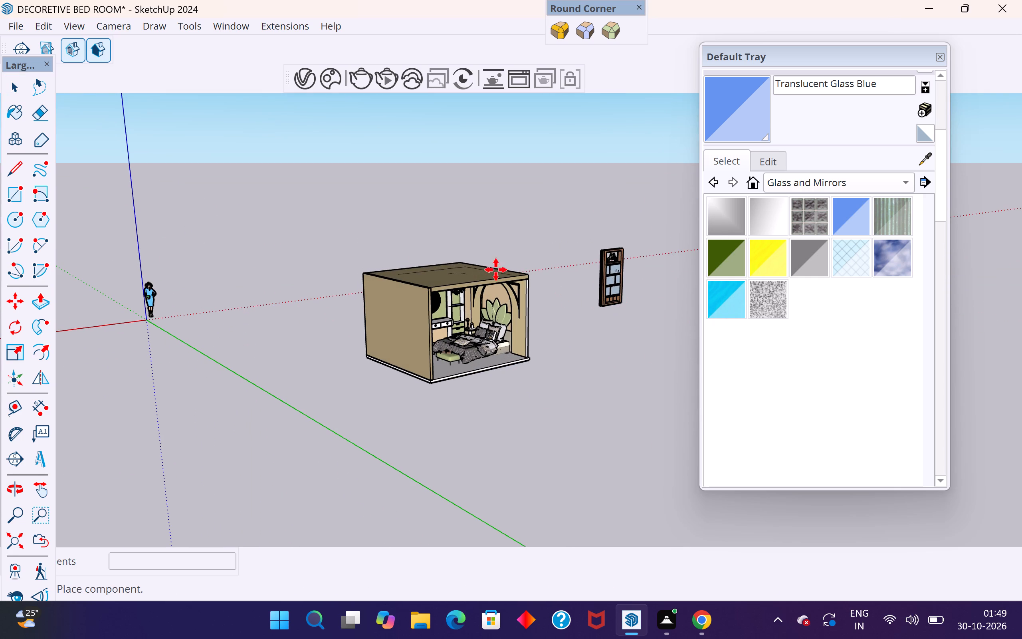
click(18, 89)
click(299, 208)
Rotate the showcase 180 degrees about a vertical axis through its top so its decorated shelves face the viewer.
scroll(617, 309, up, 5)
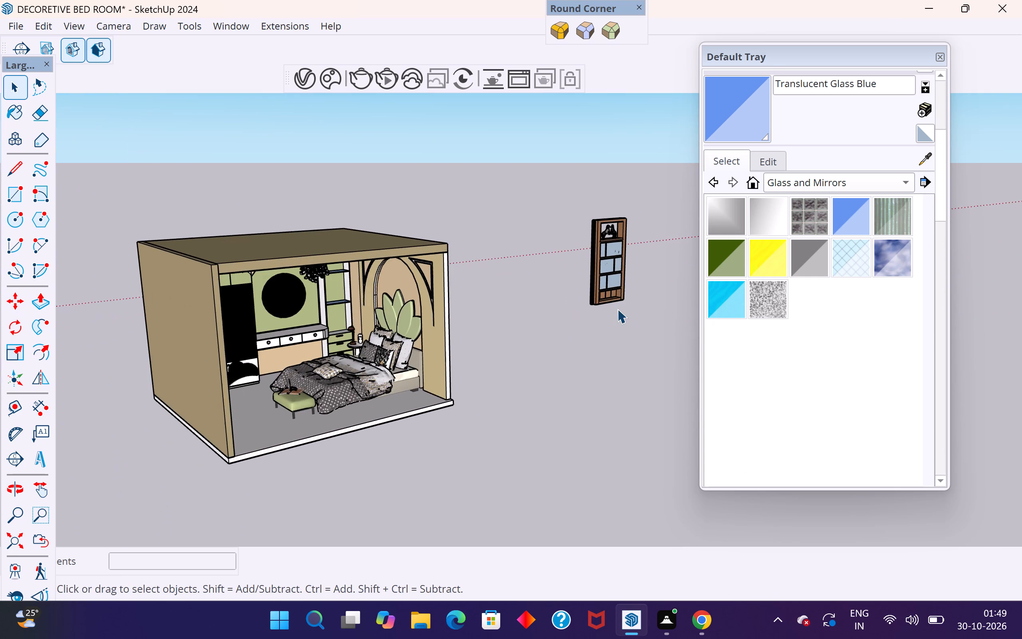
scroll(619, 274, up, 5)
middle_drag(619, 274, 401, 314)
scroll(581, 276, down, 4)
click(582, 304)
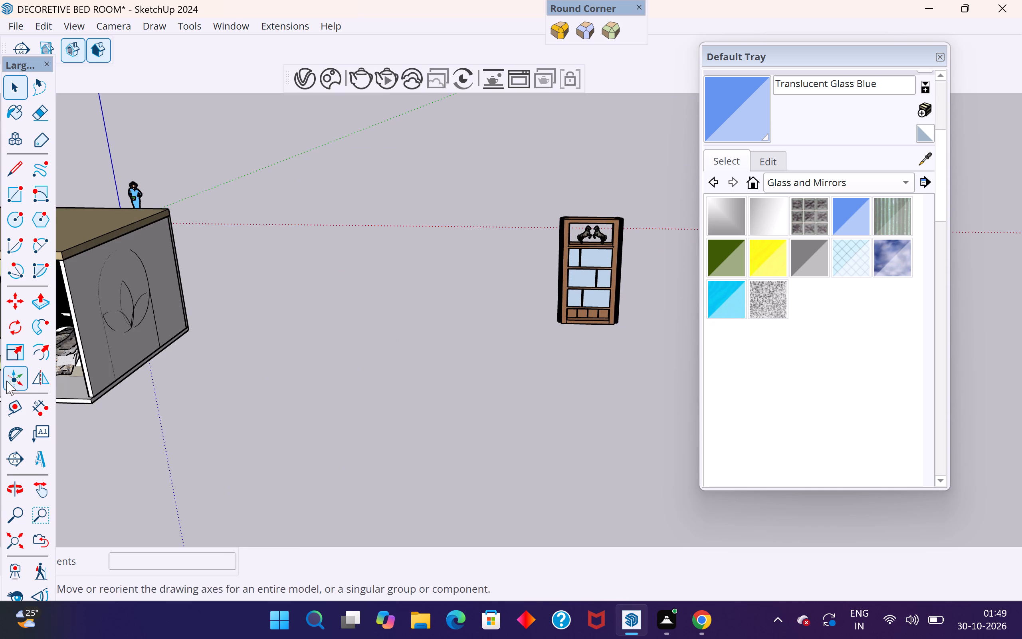
click(18, 328)
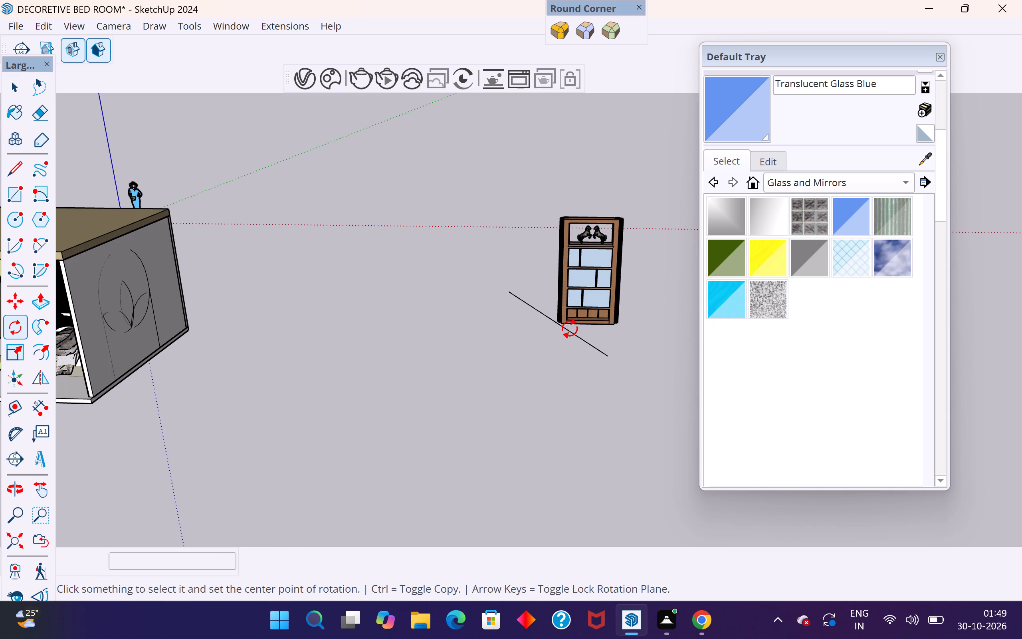
click(570, 332)
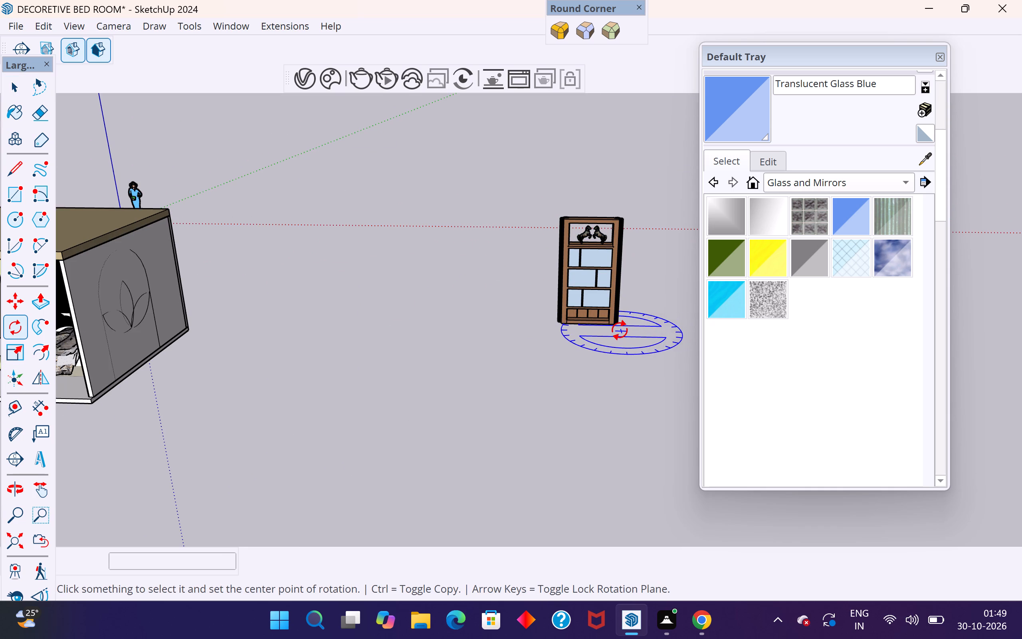
click(620, 330)
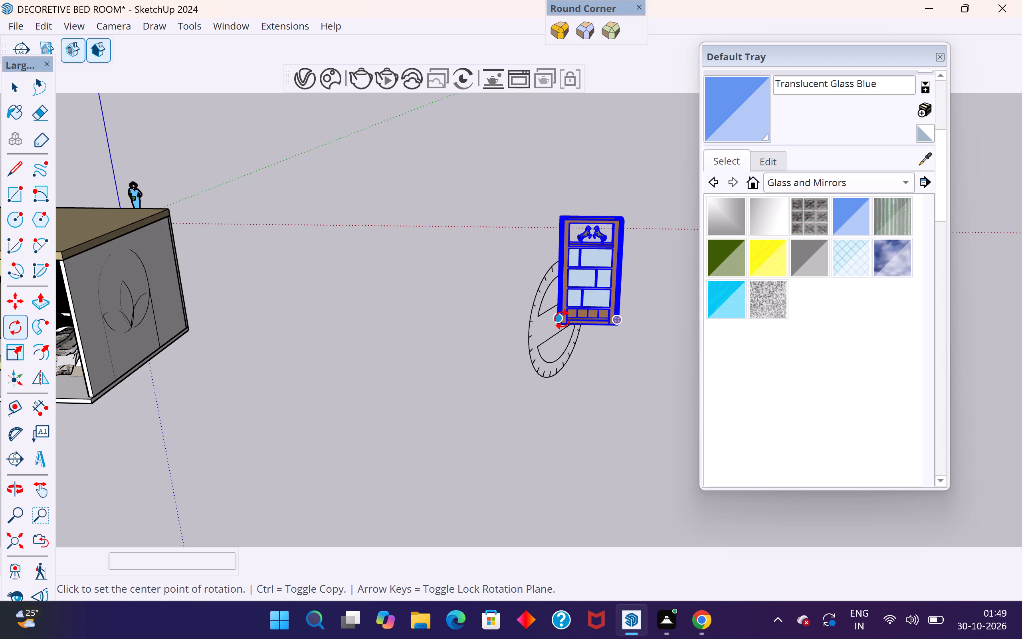
scroll(569, 212, up, 2)
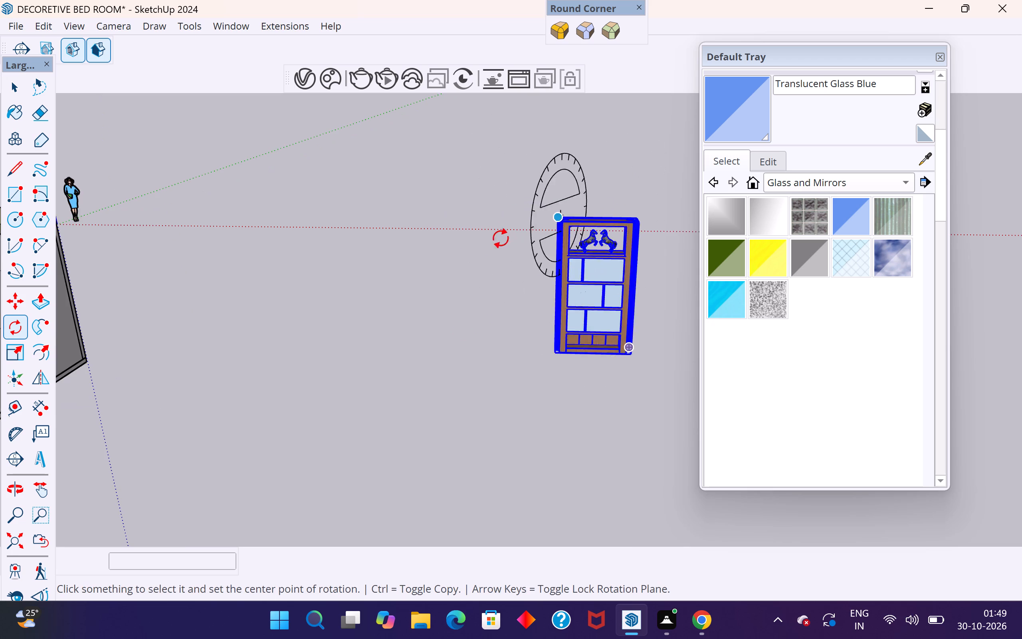
scroll(439, 236, down, 5)
middle_drag(482, 261, 483, 371)
scroll(529, 212, up, 6)
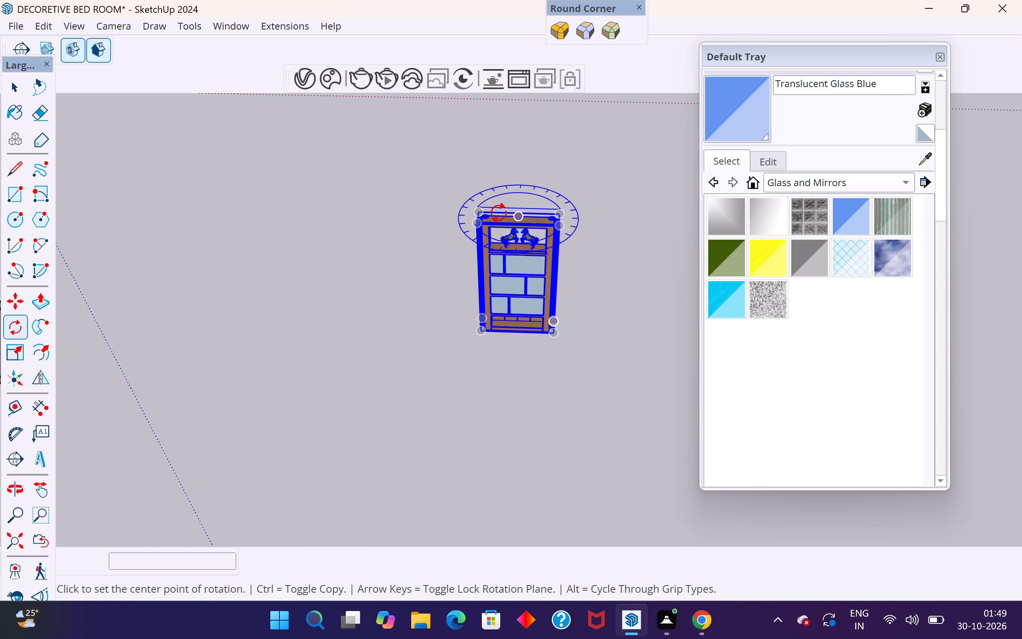
scroll(485, 215, up, 2)
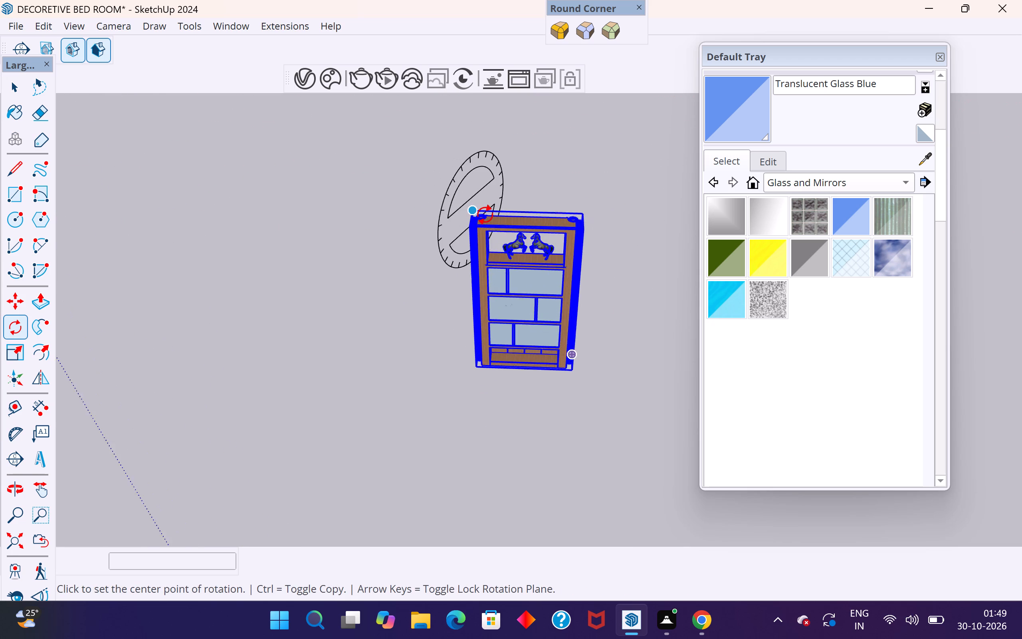
scroll(485, 215, up, 5)
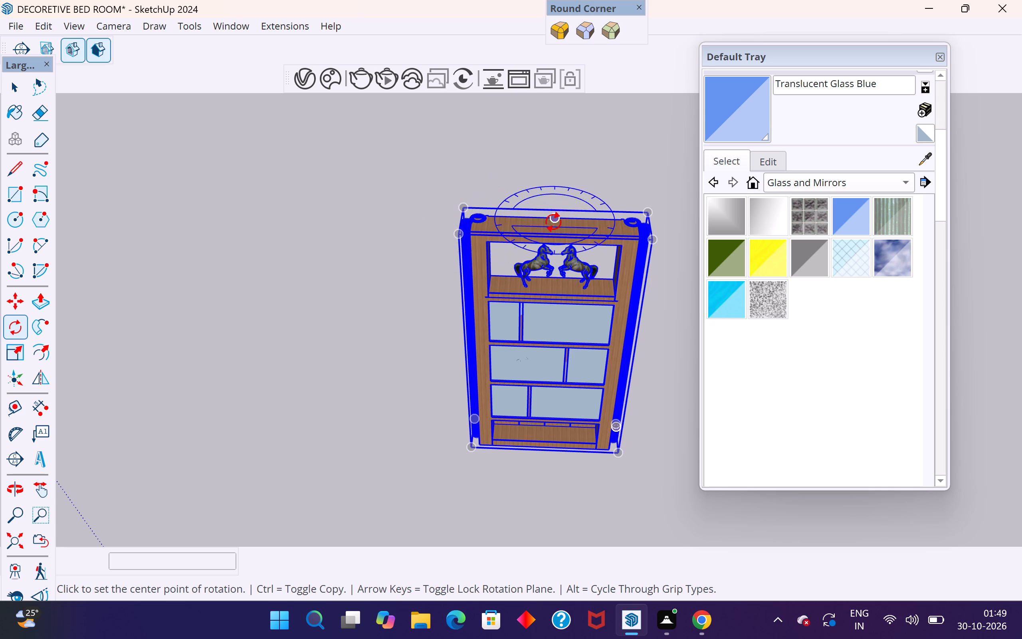
click(553, 222)
click(684, 215)
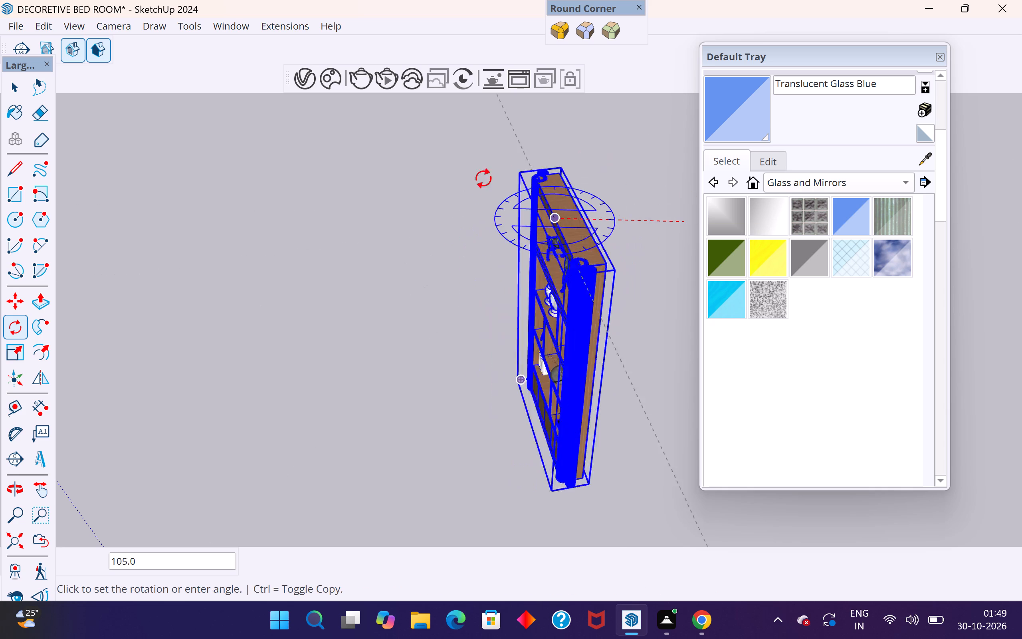
click(404, 218)
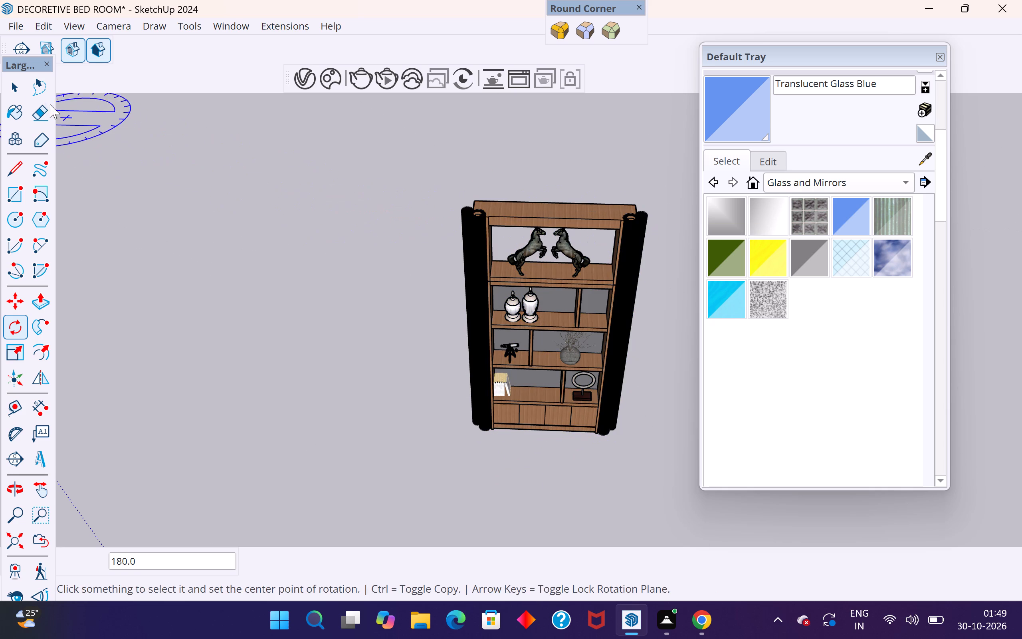
click(23, 86)
drag(329, 285, 333, 287)
Explode the showcase component so its decor pieces can be selected individually.
click(575, 251)
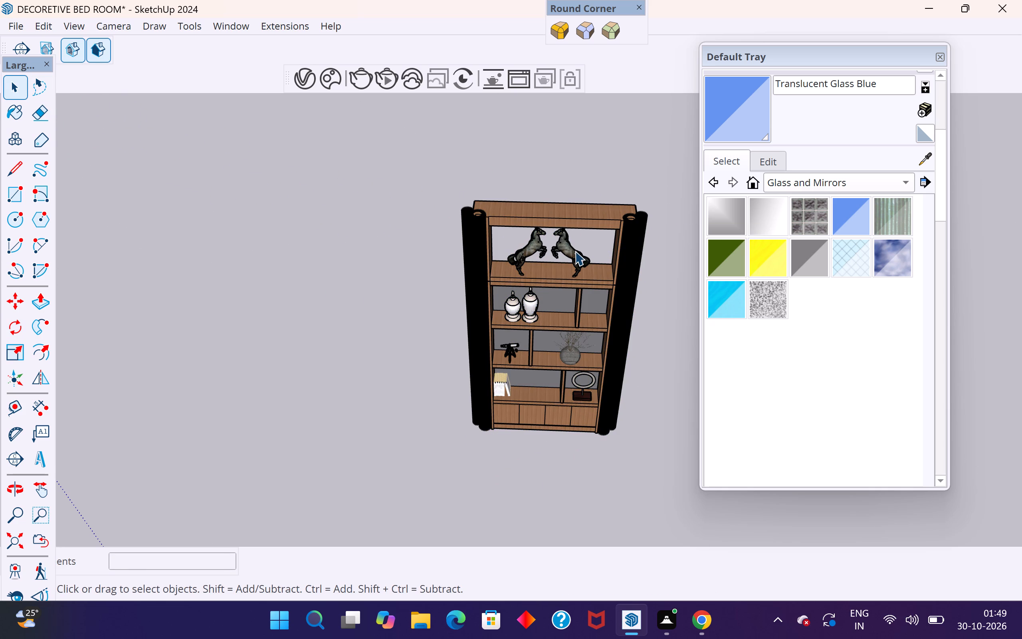
right_click(574, 254)
click(636, 137)
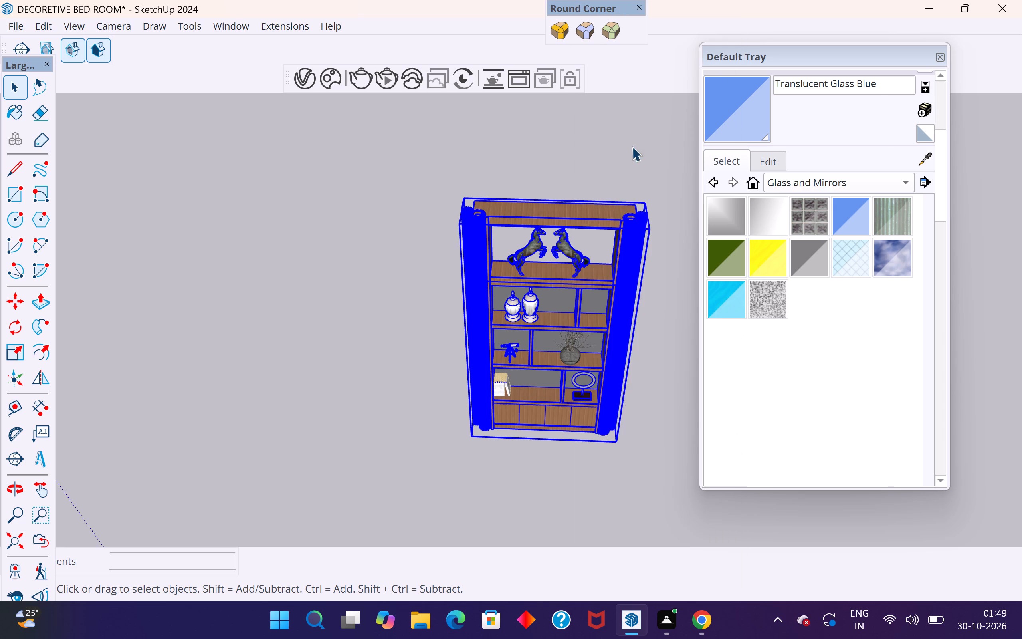
click(539, 160)
Move the two horse figurines together from the showcase to the bedroom's shelf unit, between its two glass shelves, about 38' 6" away.
click(575, 239)
click(574, 249)
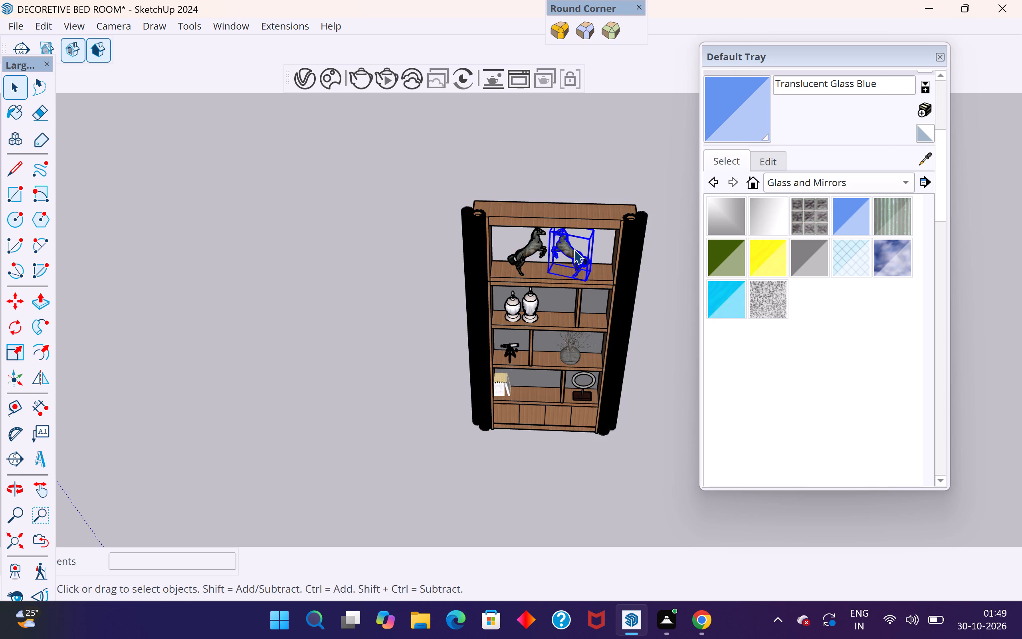
shift+click(535, 248)
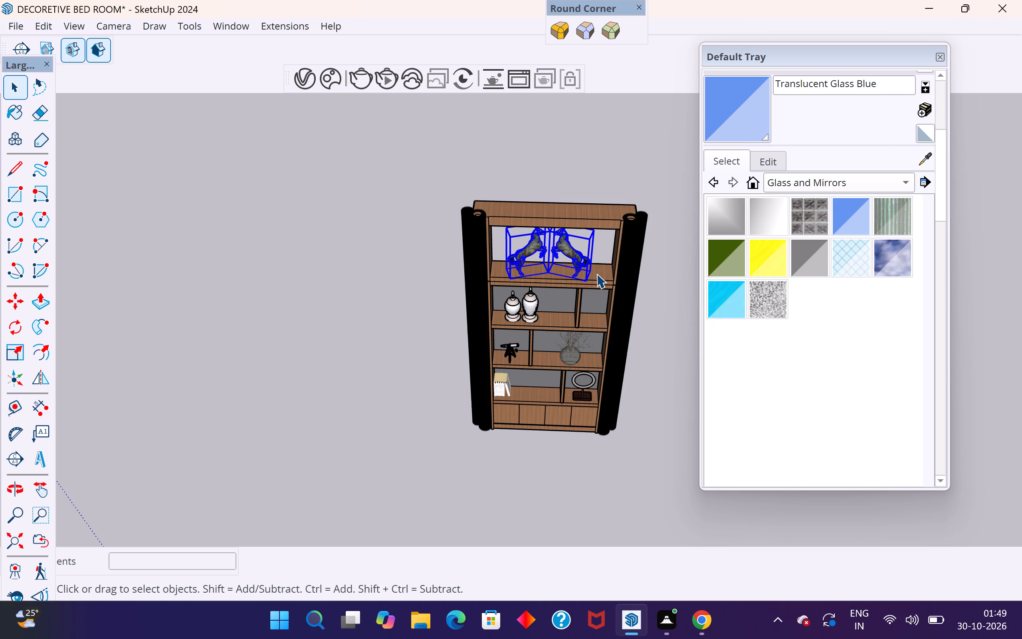
key(m)
click(593, 282)
scroll(679, 363, down, 4)
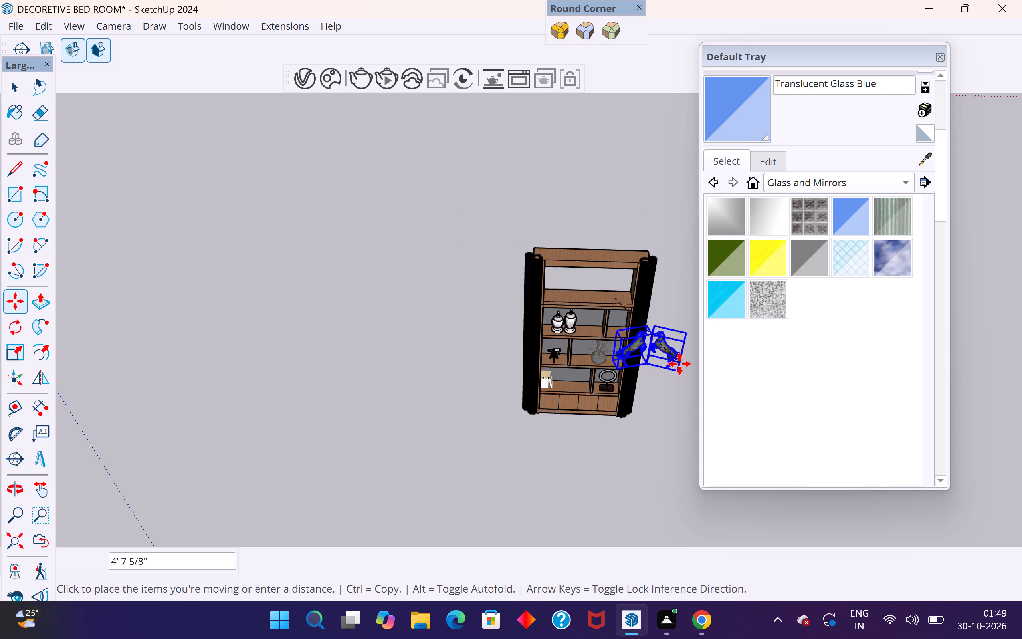
scroll(679, 364, down, 14)
middle_drag(366, 486, 524, 343)
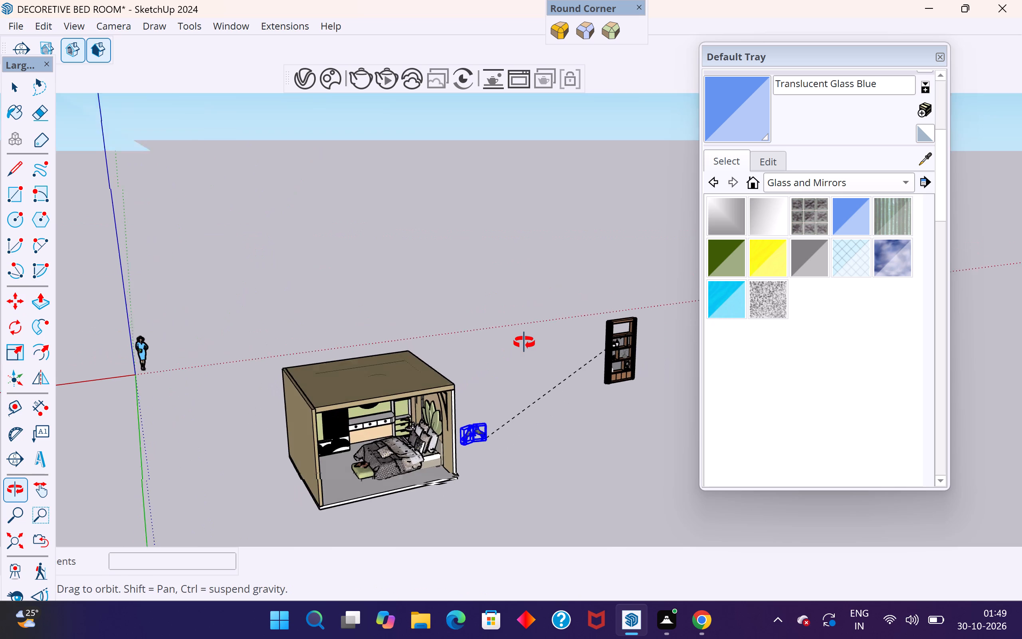
middle_drag(524, 343, 512, 339)
scroll(405, 410, up, 19)
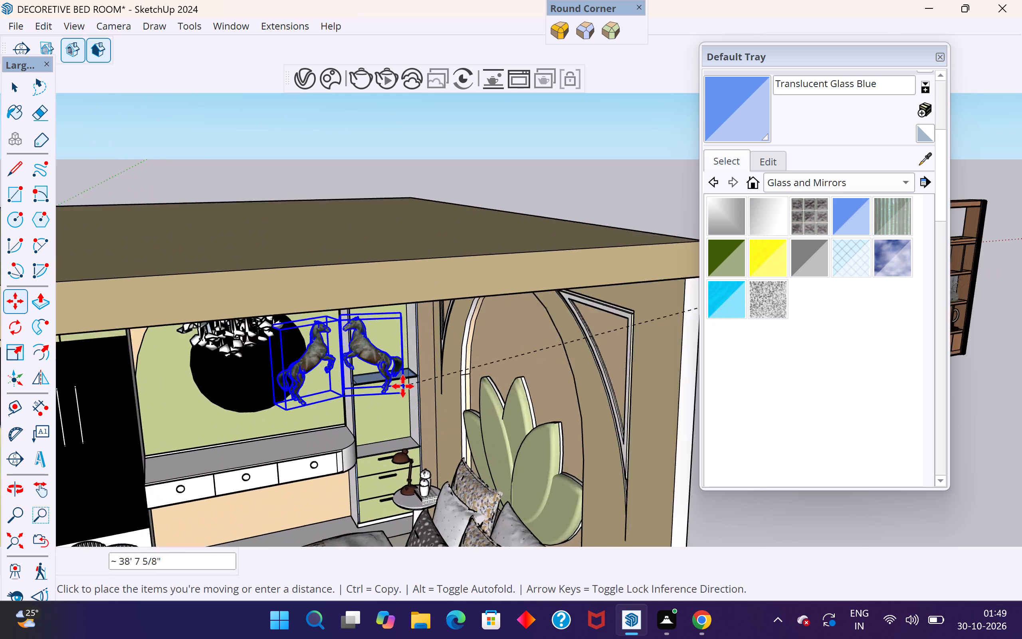
scroll(403, 386, up, 1)
click(421, 355)
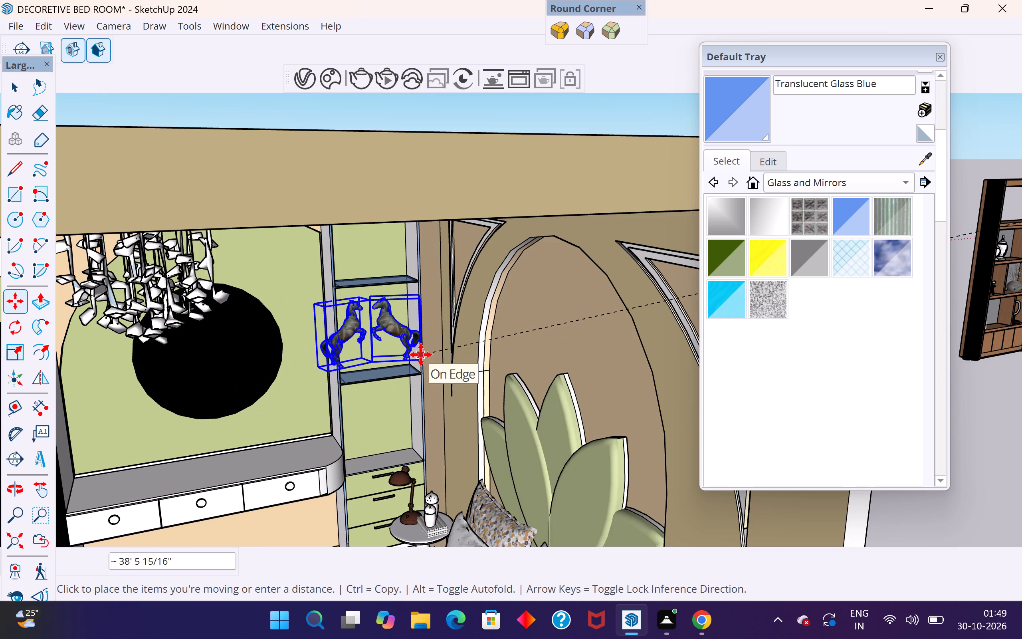
Scale the two horse figurines down uniformly to 0.64 so they fit within the shelf unit's width.
scroll(417, 383, up, 2)
key(s)
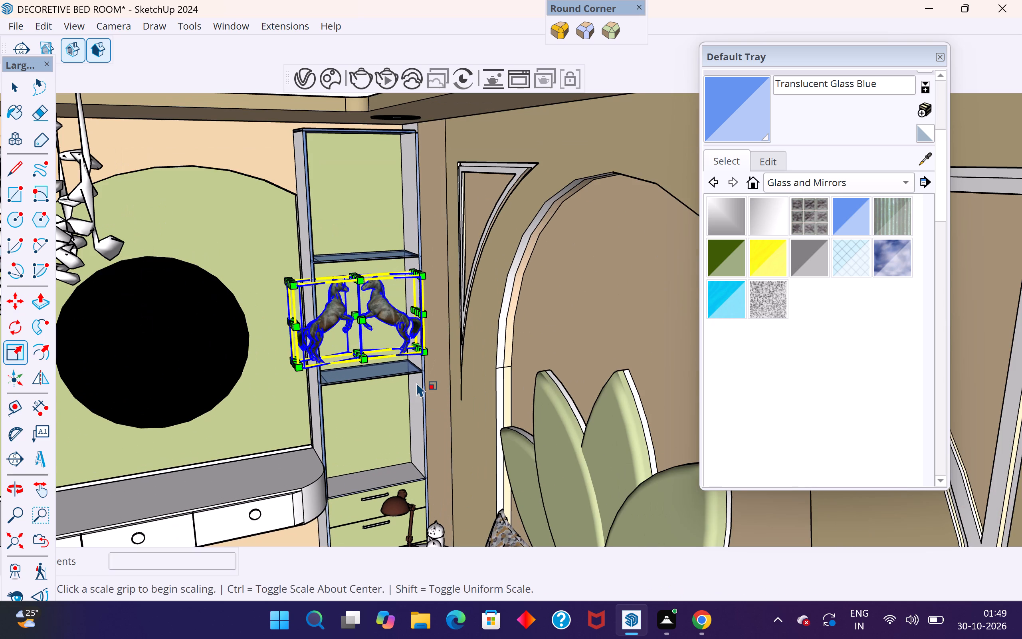
scroll(425, 349, up, 4)
shift+drag(425, 351, 425, 351)
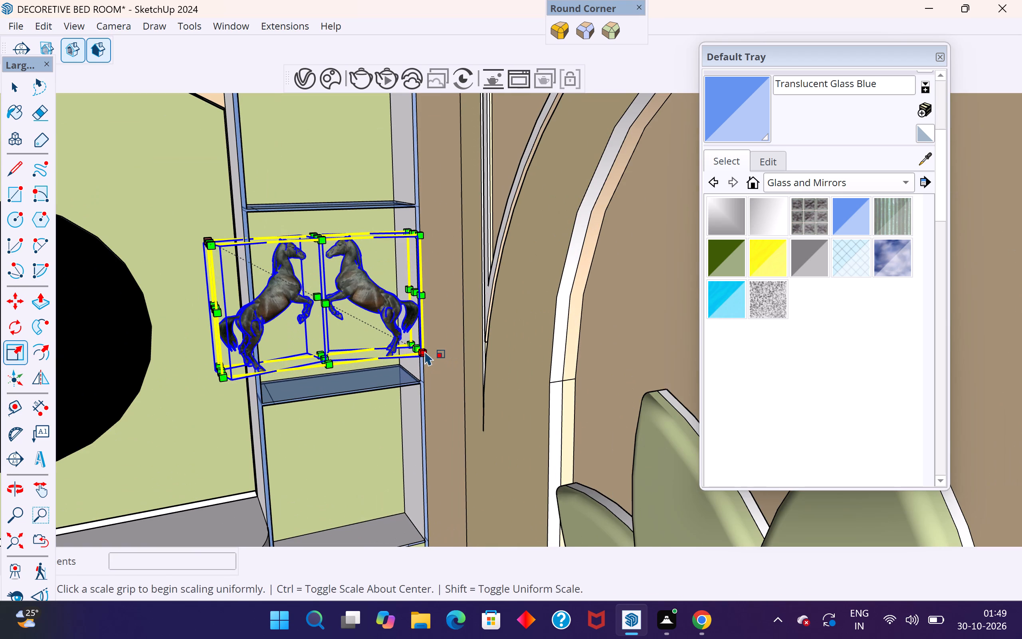
shift+drag(425, 351, 412, 348)
key(ctrl+z)
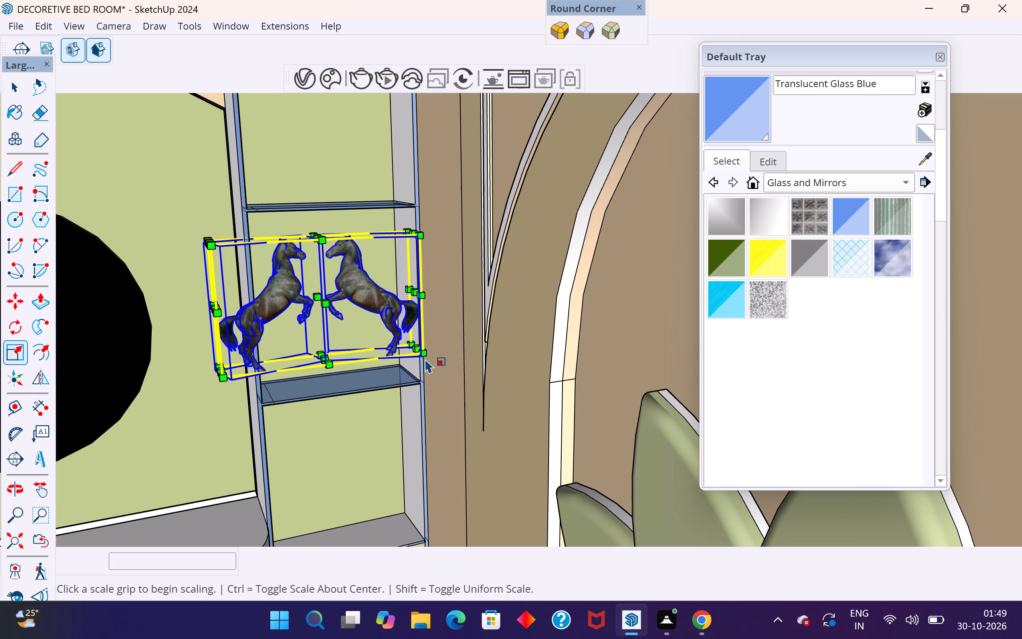
ctrl+drag(424, 353, 386, 335)
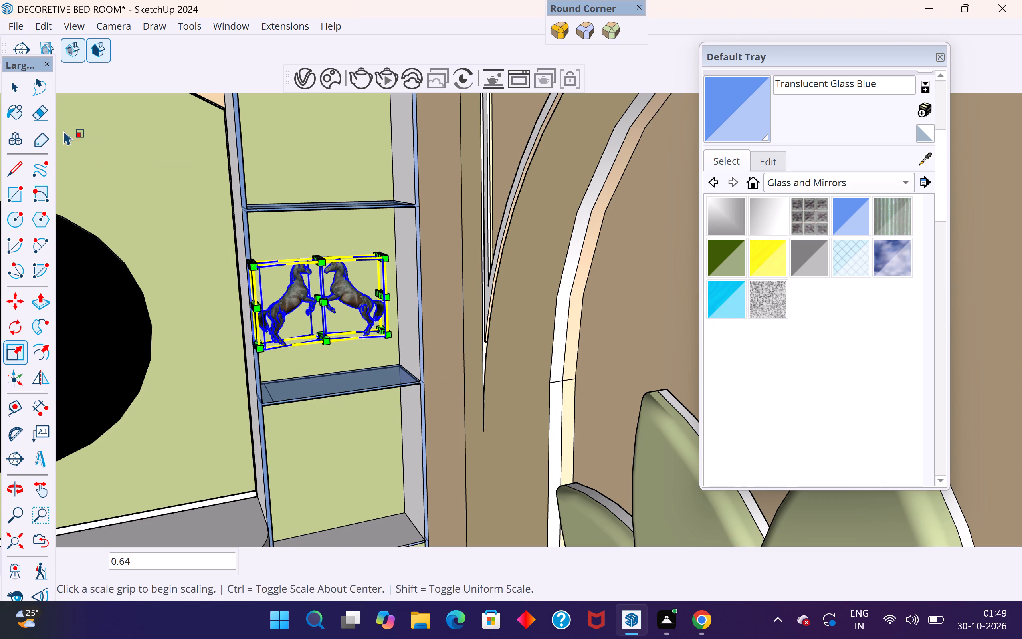
click(22, 85)
Move the horse pair down about 9 7/8" so their feet rest at the level of the lower glass shelf.
scroll(430, 381, down, 5)
middle_drag(371, 326, 313, 354)
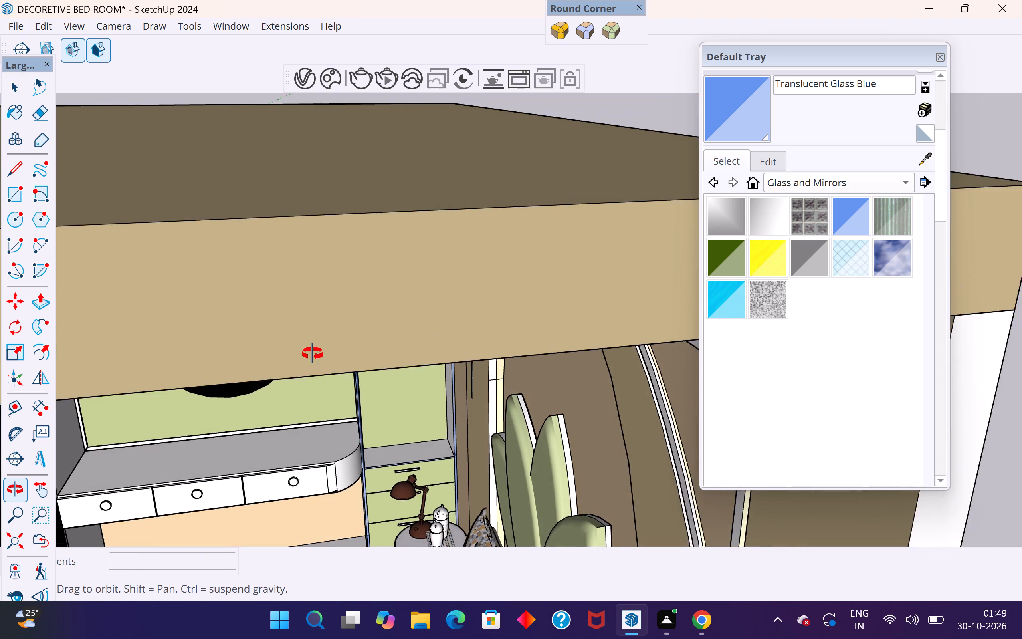
middle_drag(313, 354, 322, 324)
scroll(345, 325, up, 7)
middle_drag(425, 349, 385, 347)
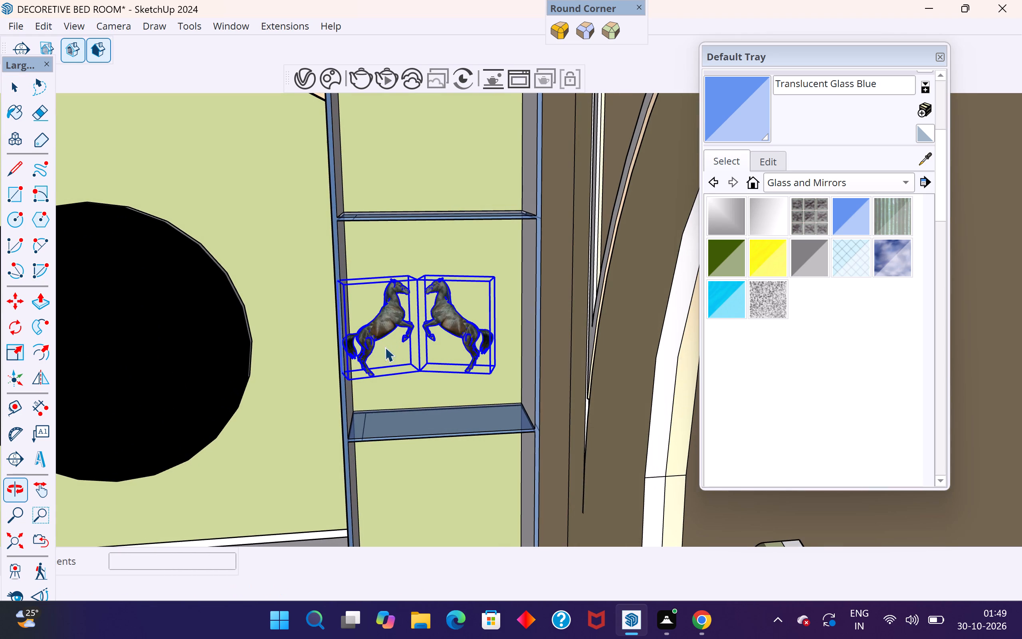
key(m)
click(488, 378)
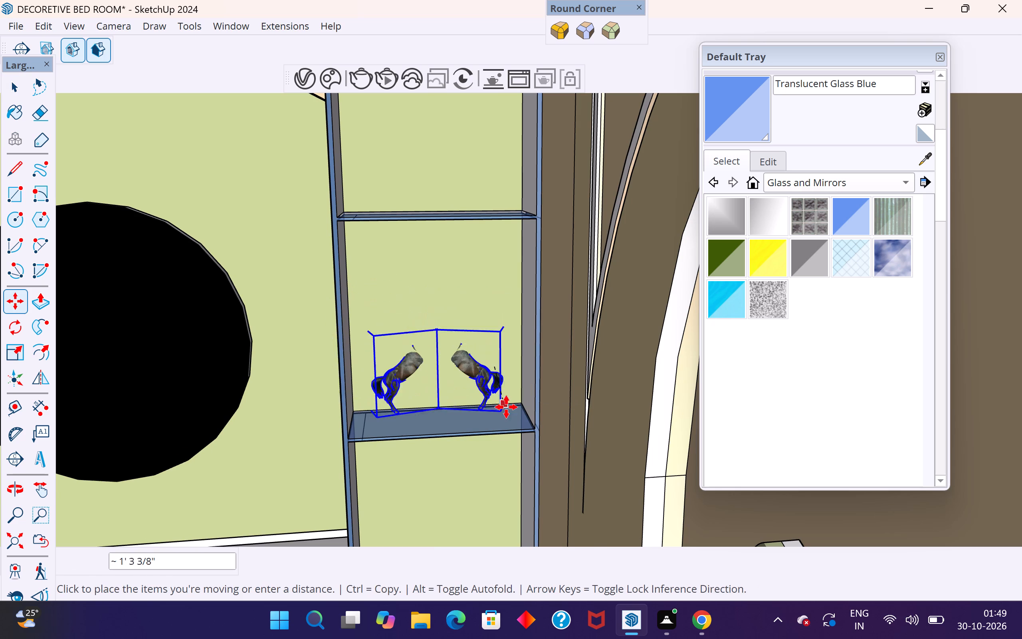
middle_drag(515, 412, 517, 295)
scroll(501, 405, up, 3)
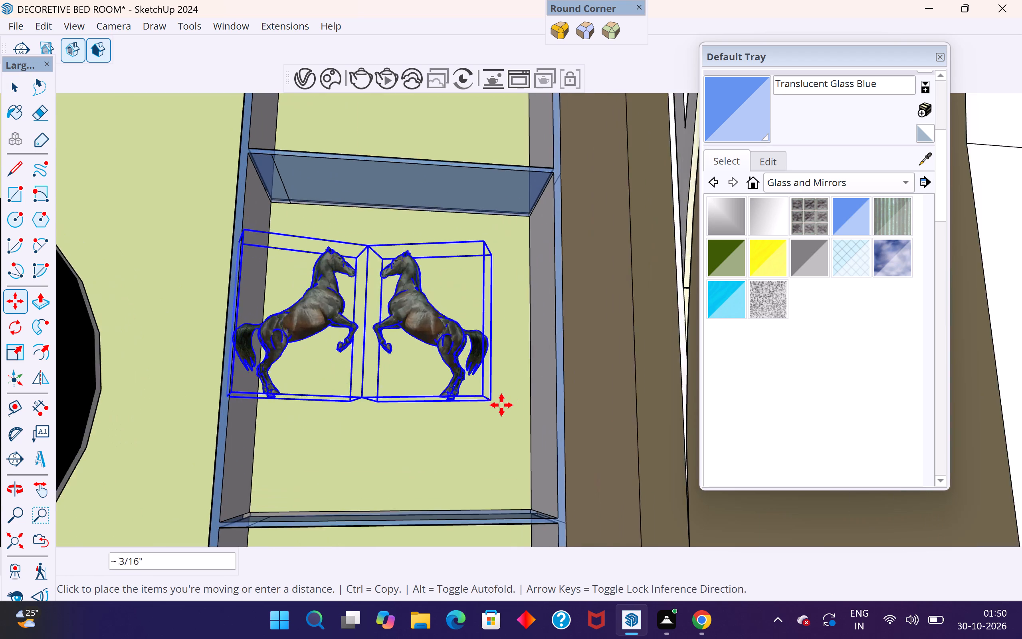
scroll(501, 405, up, 6)
scroll(507, 417, down, 6)
scroll(522, 508, up, 3)
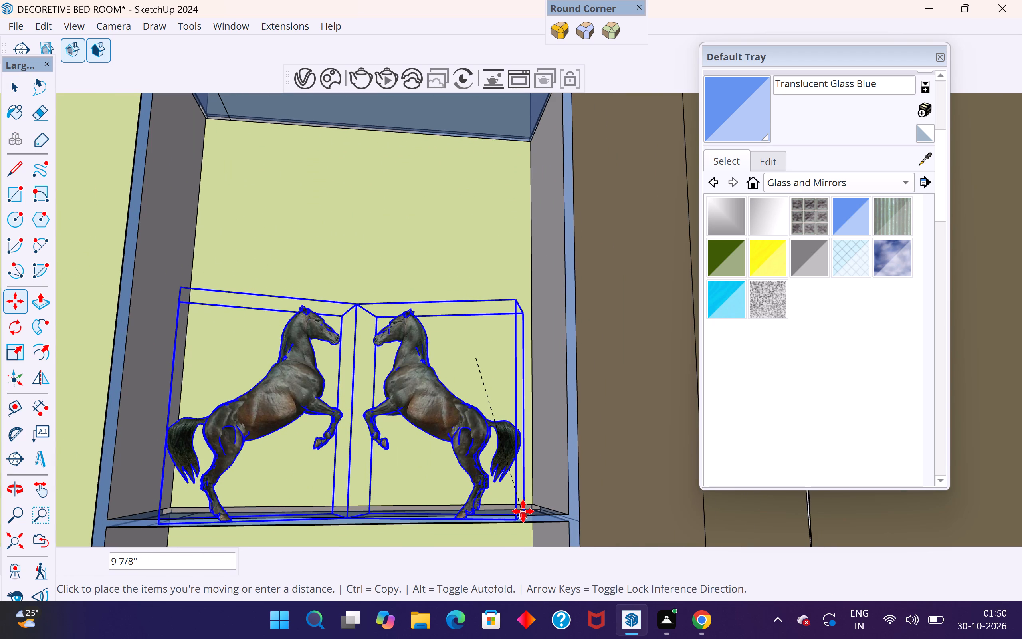
click(523, 511)
Move the horse pair about 5 5/16" back so both figurines stand over the lower glass shelf.
middle_drag(533, 498, 525, 558)
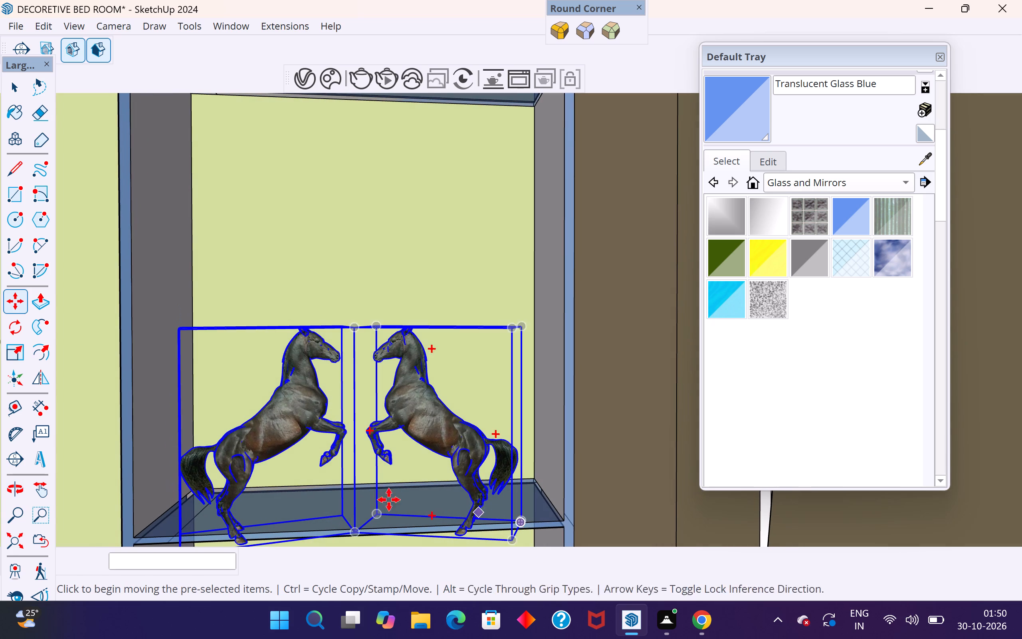
click(384, 514)
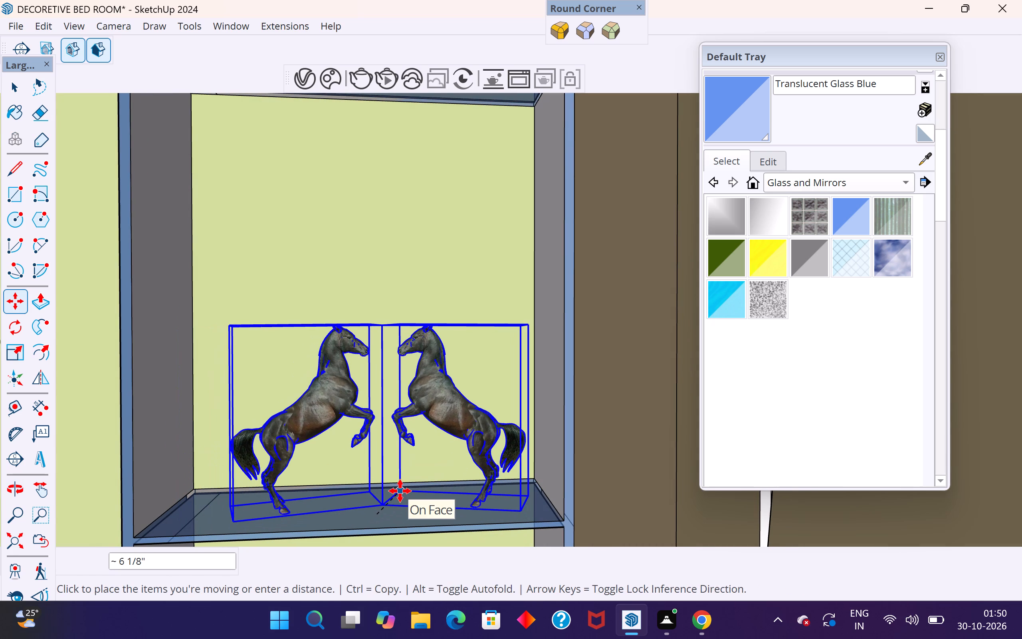
click(377, 493)
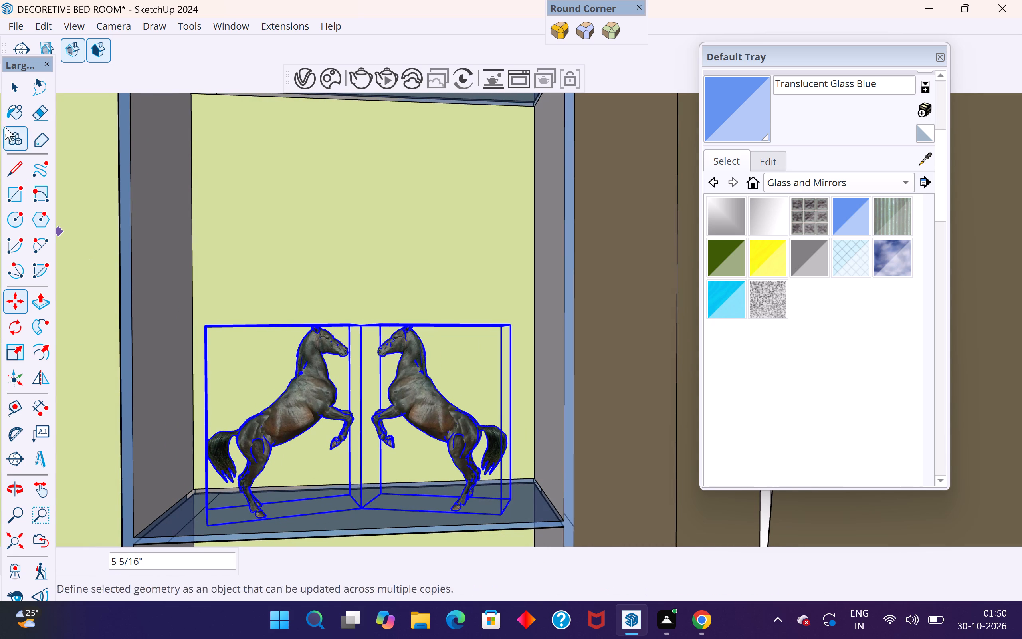
drag(12, 90, 17, 98)
Delete the stray edge crossing the underside of the lower glass shelf near its end.
scroll(252, 383, down, 4)
middle_drag(300, 488, 299, 550)
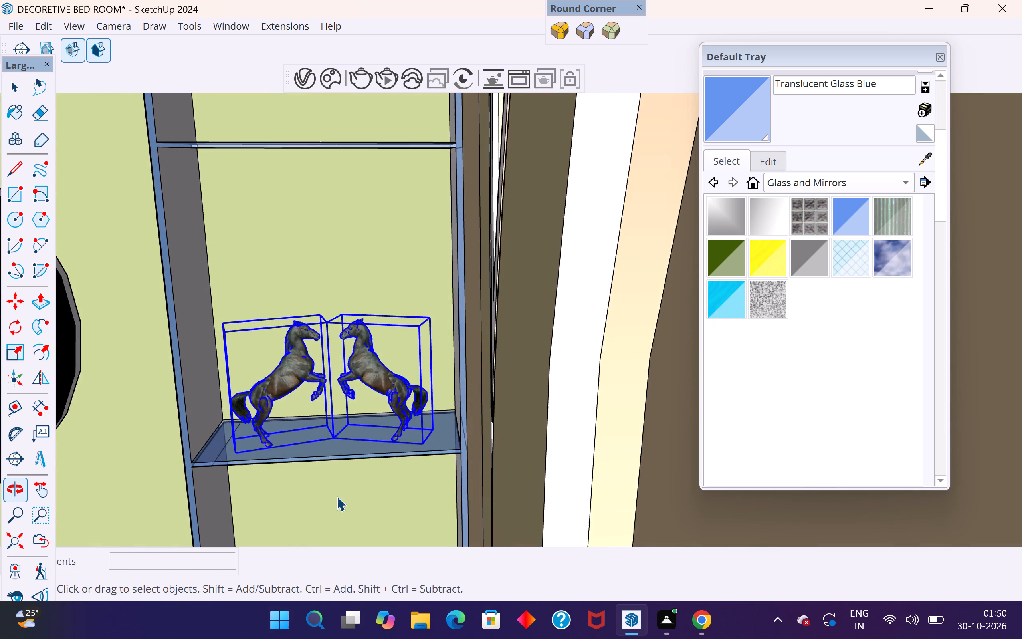
scroll(427, 428, up, 3)
scroll(125, 483, up, 1)
middle_drag(126, 481, 198, 270)
scroll(457, 423, down, 4)
scroll(155, 441, up, 3)
click(202, 445)
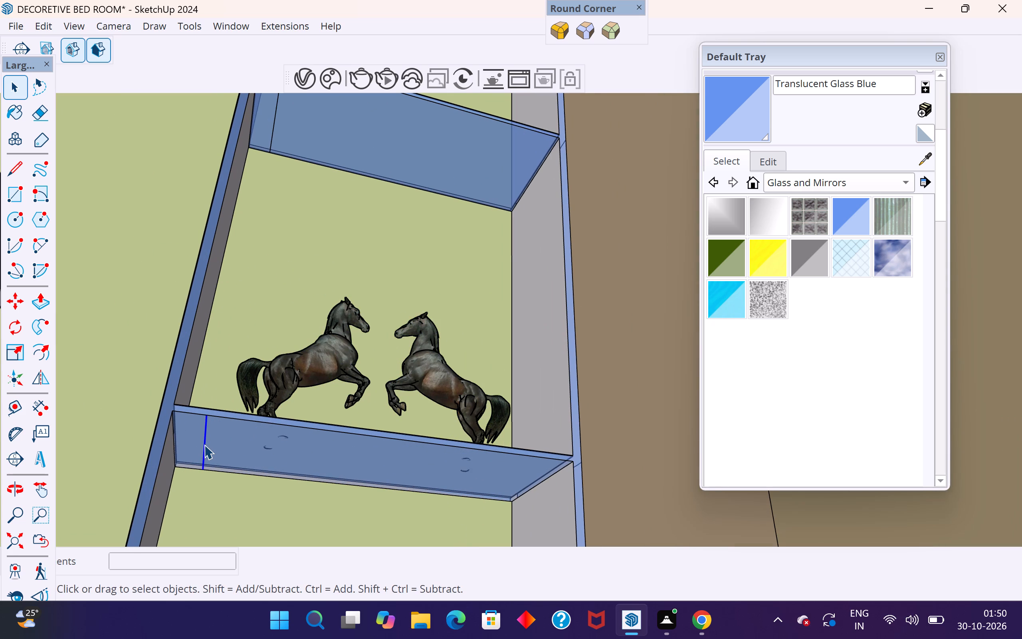
key(Delete)
Select both horse figurines and move them about 1 7/16" further back on the lower glass shelf.
scroll(268, 406, down, 4)
middle_drag(272, 415, 266, 502)
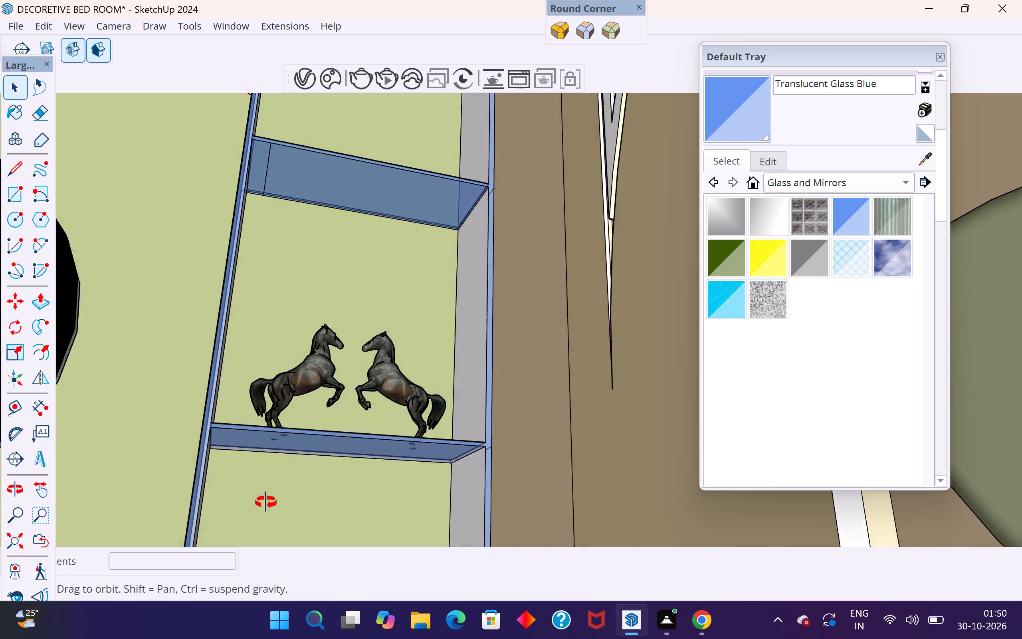
middle_drag(266, 502, 253, 564)
scroll(417, 381, up, 1)
middle_drag(421, 410, 430, 507)
scroll(432, 369, up, 3)
middle_drag(430, 366, 427, 371)
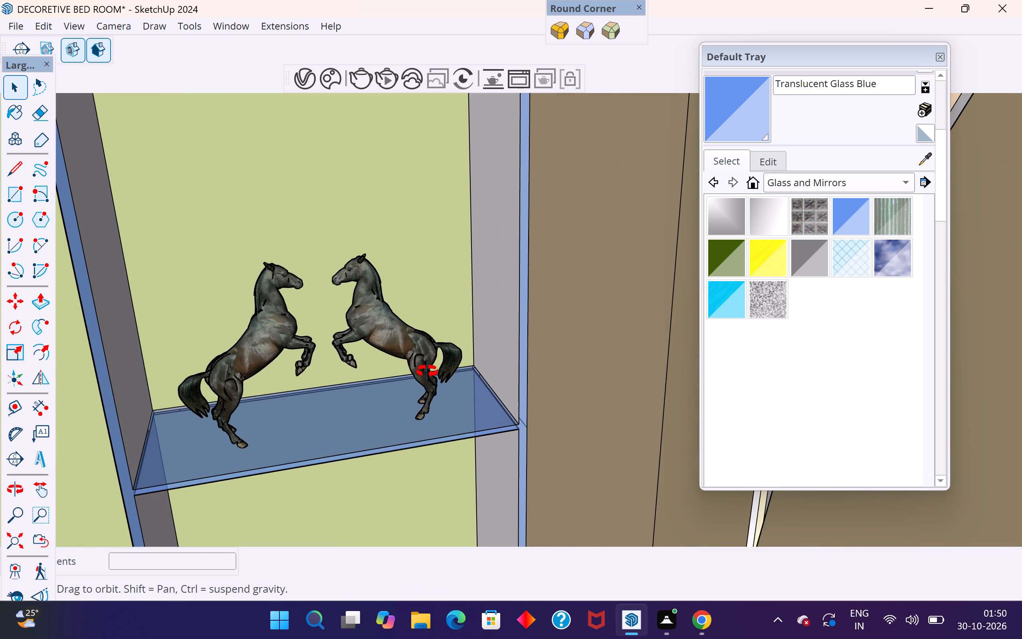
middle_drag(427, 371, 402, 404)
click(410, 332)
shift+click(253, 340)
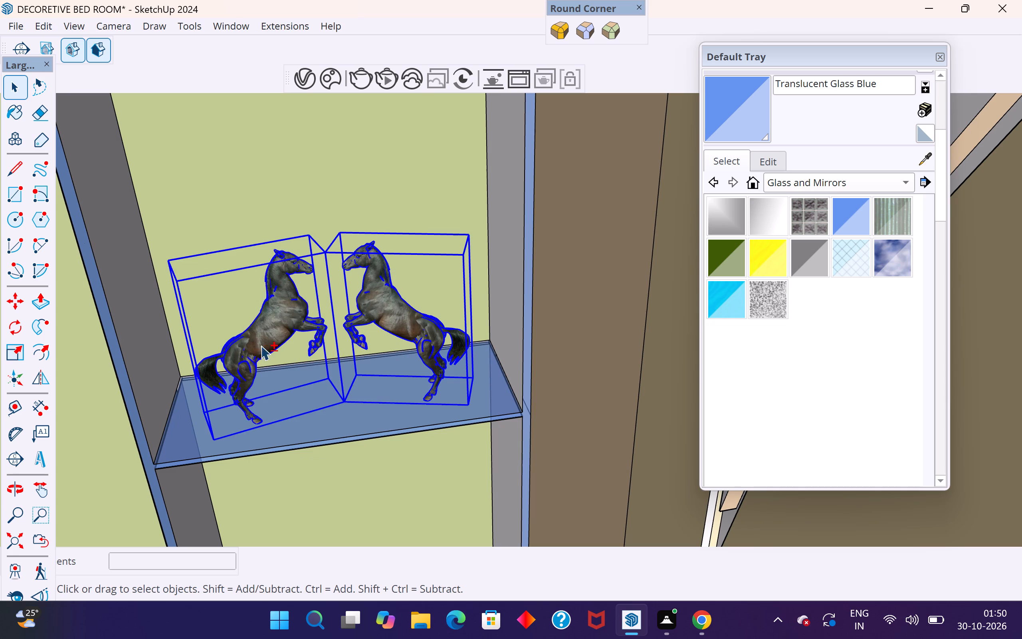
key(m)
click(468, 410)
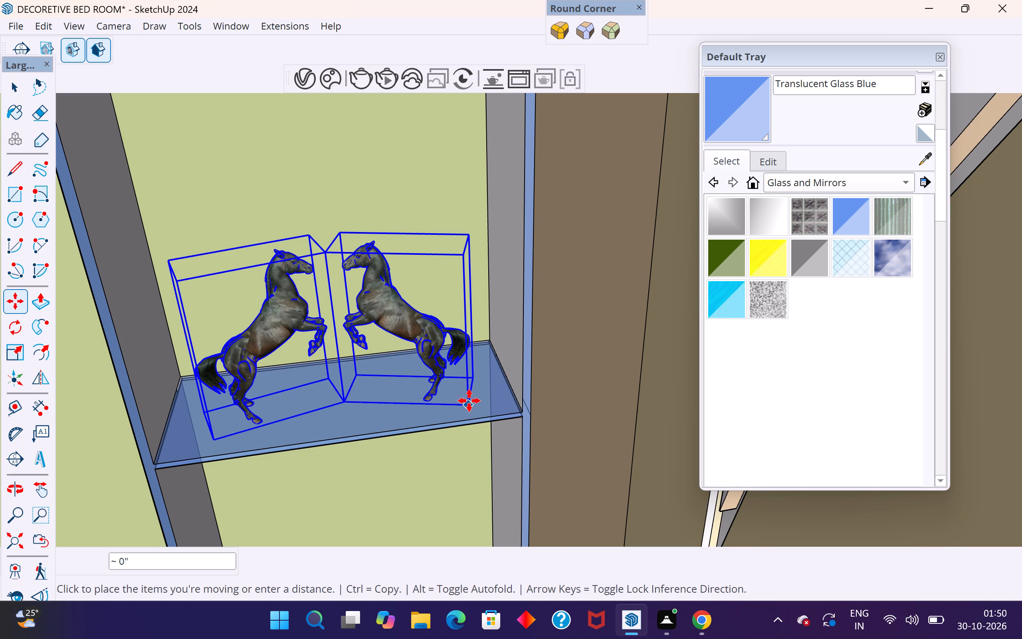
click(469, 393)
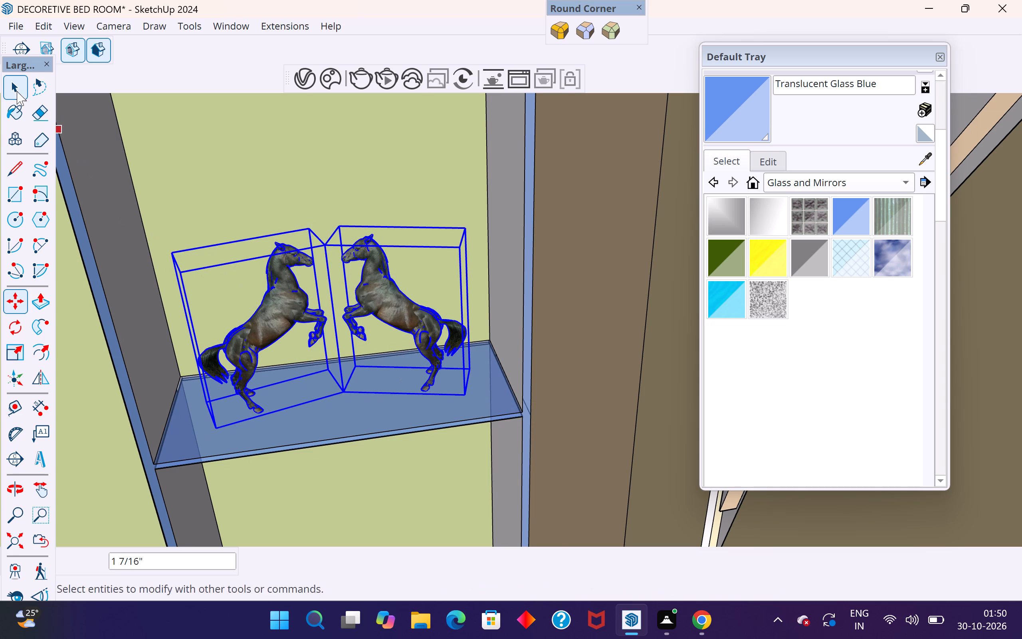
click(16, 89)
scroll(348, 365, down, 20)
scroll(348, 365, down, 9)
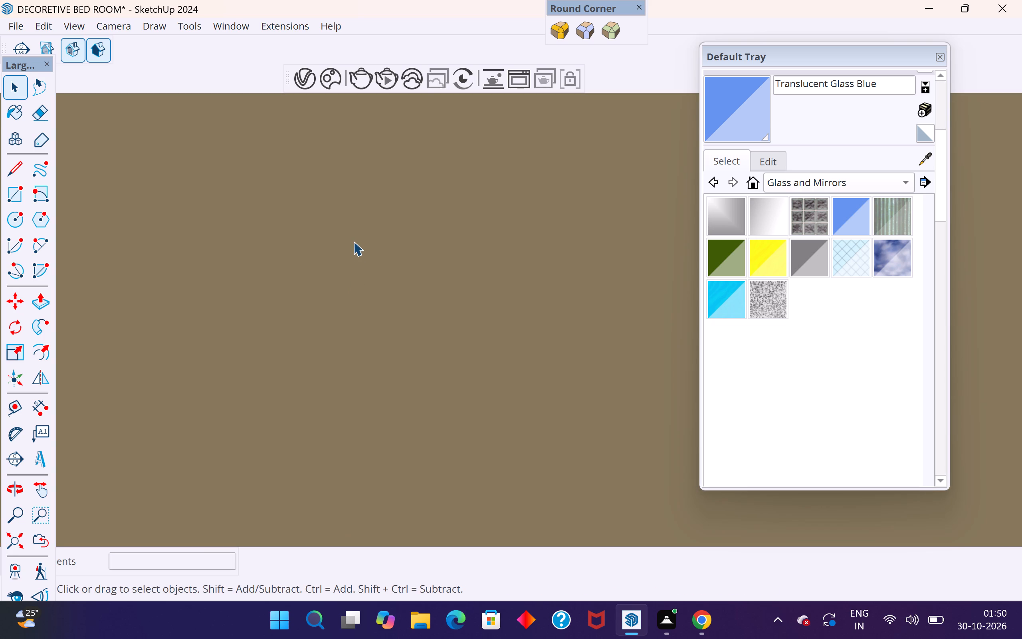
scroll(353, 241, down, 15)
scroll(449, 403, down, 17)
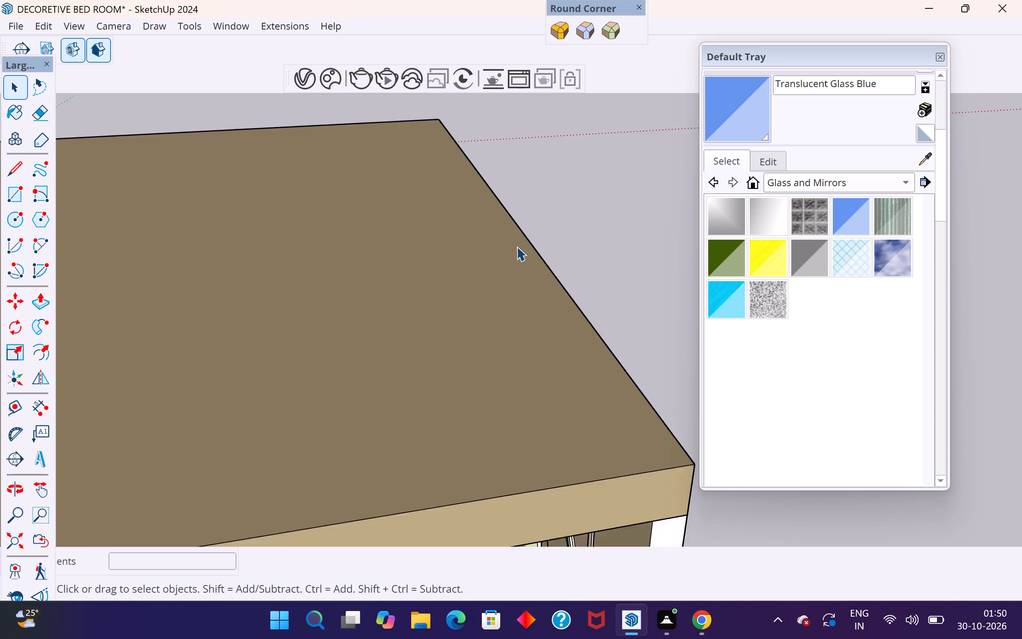
scroll(517, 246, down, 11)
click(568, 175)
Examine the horse pair's placement in the shelf unit, both close up and from the whole bedroom view.
scroll(446, 239, up, 4)
middle_drag(470, 203, 476, 106)
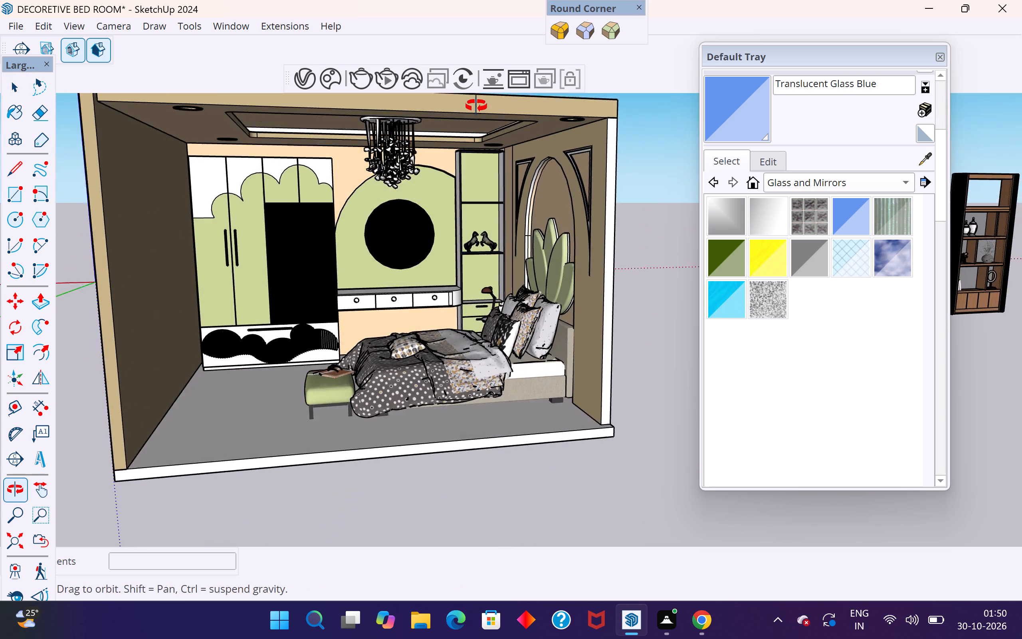
middle_drag(476, 106, 476, 105)
scroll(503, 251, up, 6)
scroll(284, 310, down, 5)
scroll(428, 274, up, 4)
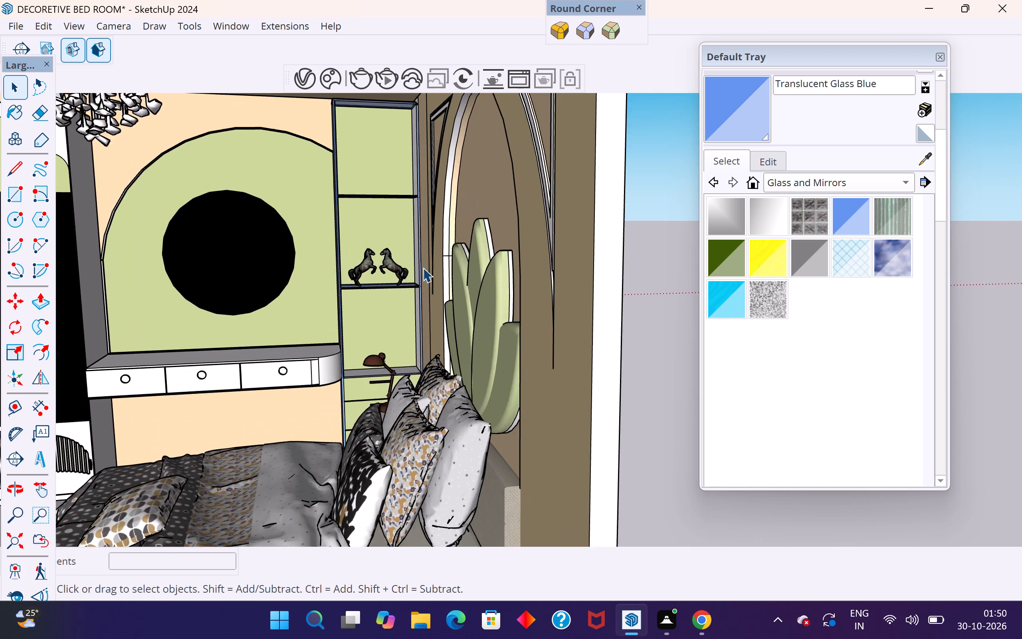
scroll(423, 268, up, 7)
middle_drag(353, 290, 329, 379)
scroll(347, 343, down, 16)
scroll(433, 226, down, 2)
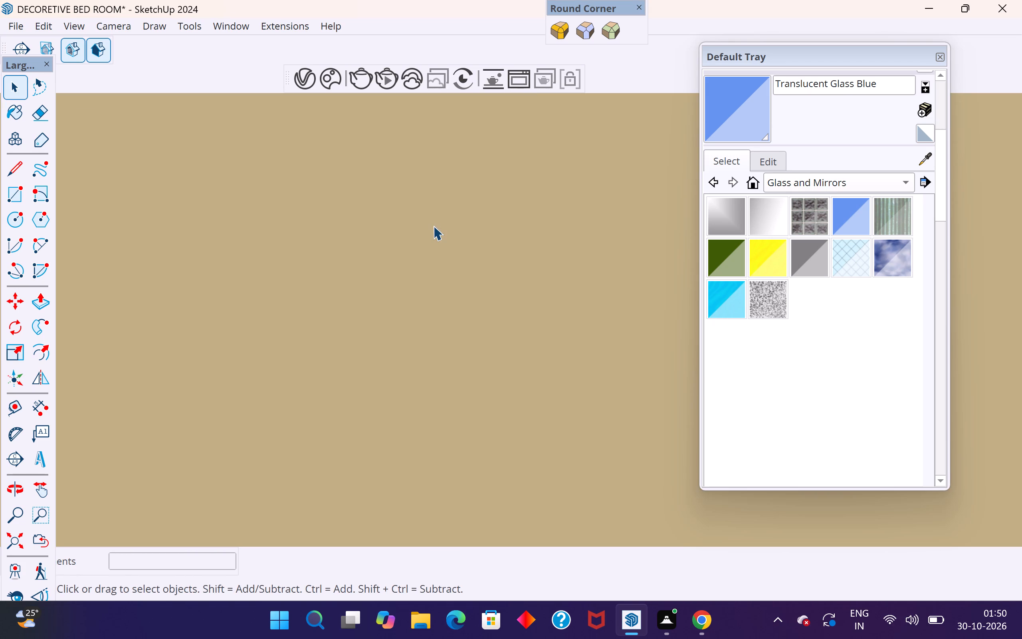
scroll(433, 226, down, 9)
scroll(424, 216, down, 20)
scroll(424, 216, down, 5)
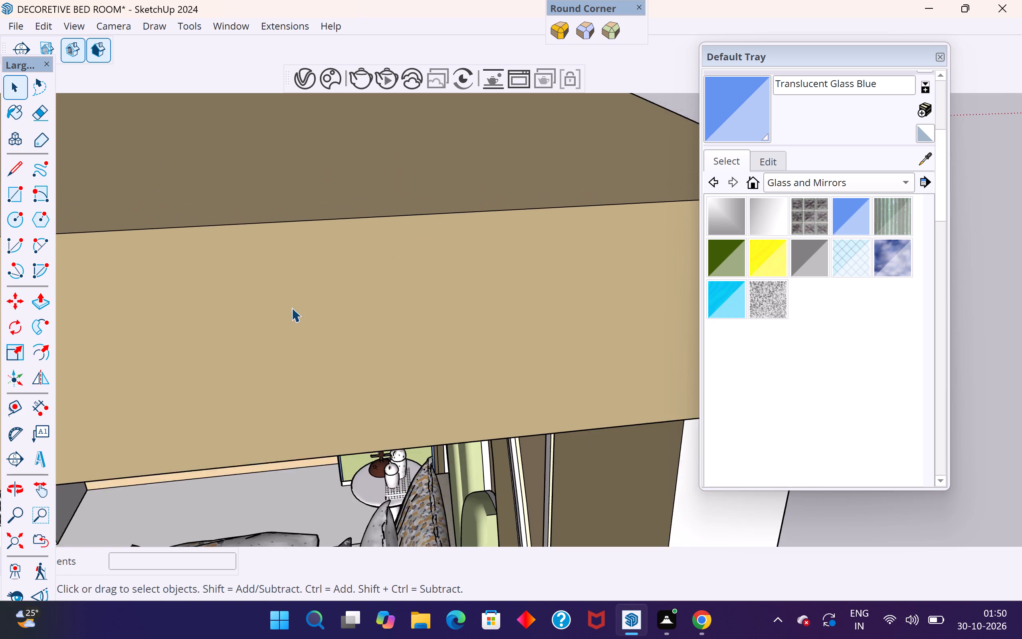
scroll(291, 308, down, 17)
click(441, 323)
scroll(461, 160, down, 7)
middle_drag(423, 284, 461, 212)
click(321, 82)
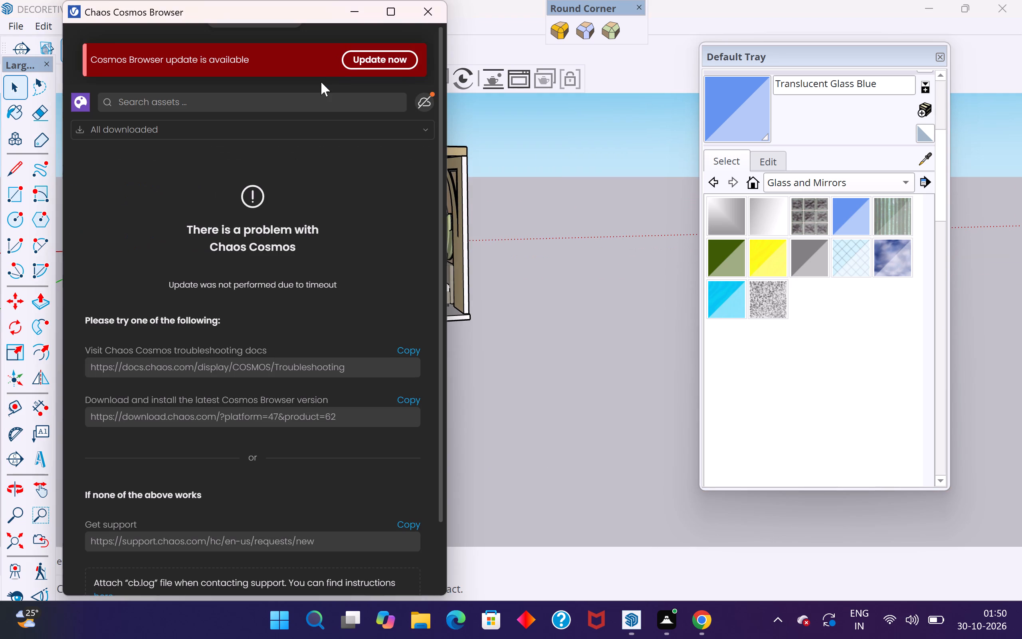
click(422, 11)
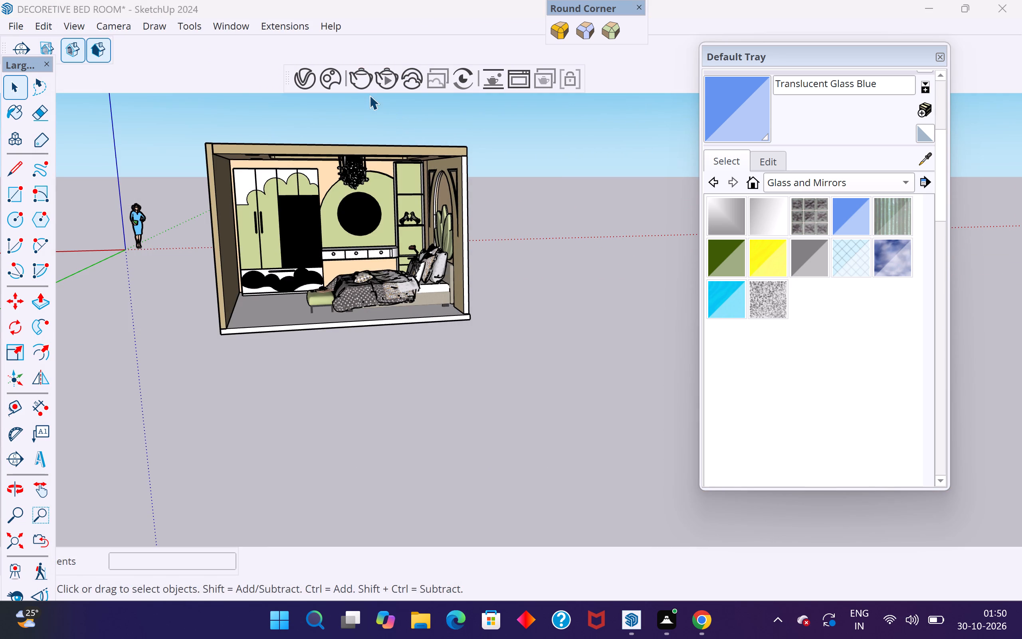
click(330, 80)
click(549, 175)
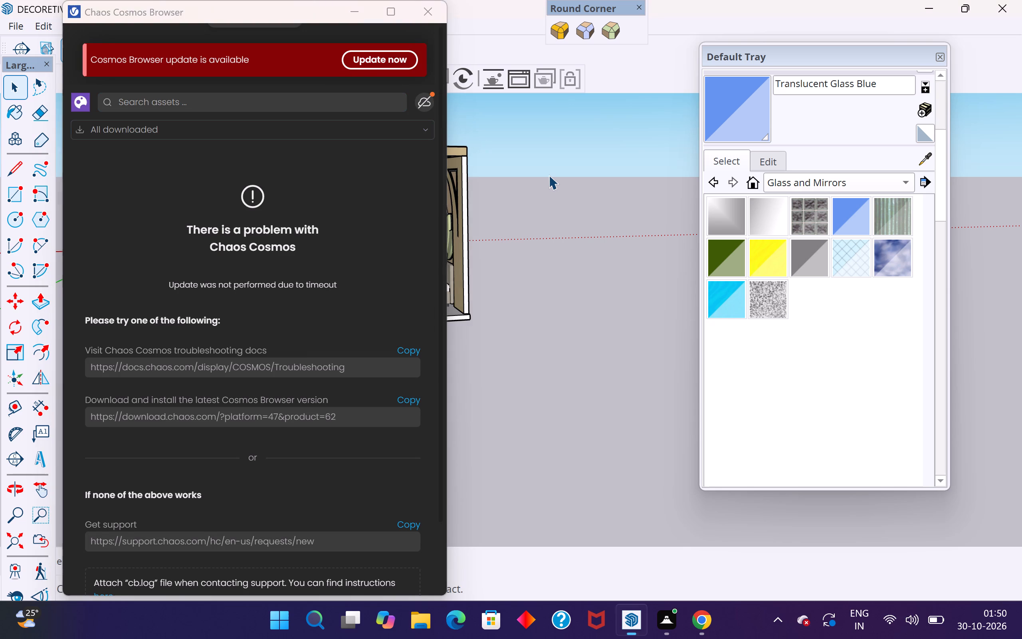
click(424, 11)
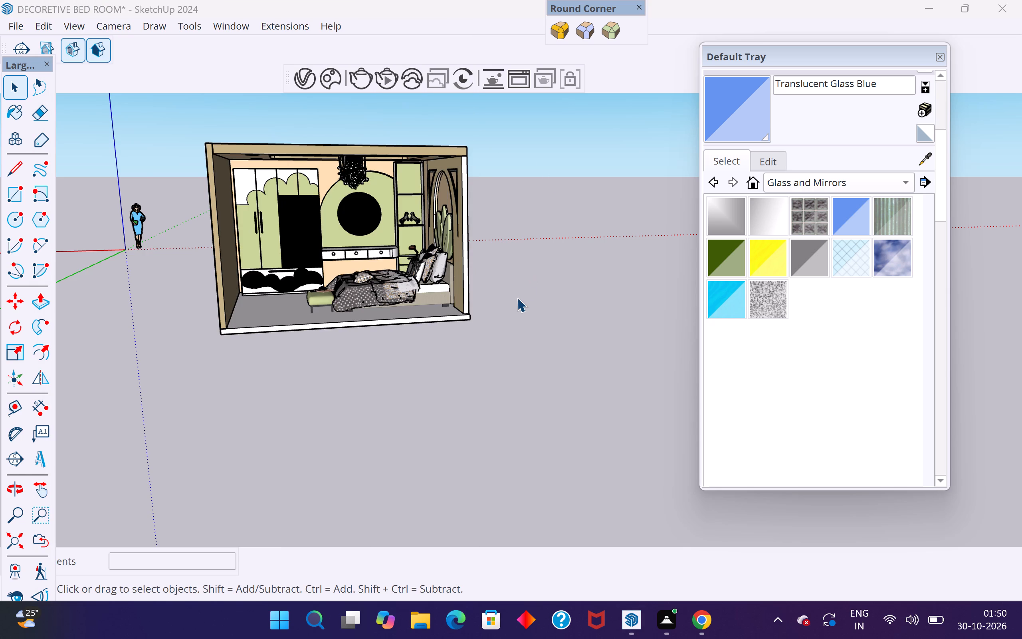
Move the two lidded urns from the showcase to the bedroom shelf unit, onto the ledge above its drawers, about 37' 6" away.
scroll(516, 298, down, 4)
scroll(330, 349, down, 5)
scroll(646, 300, up, 12)
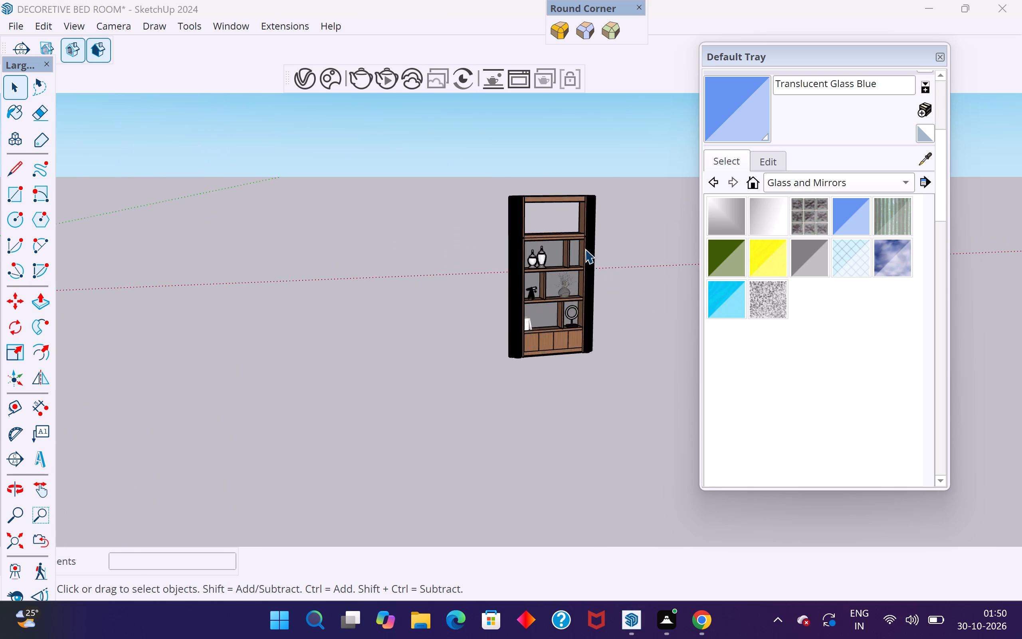
scroll(585, 249, up, 7)
click(531, 258)
key(m)
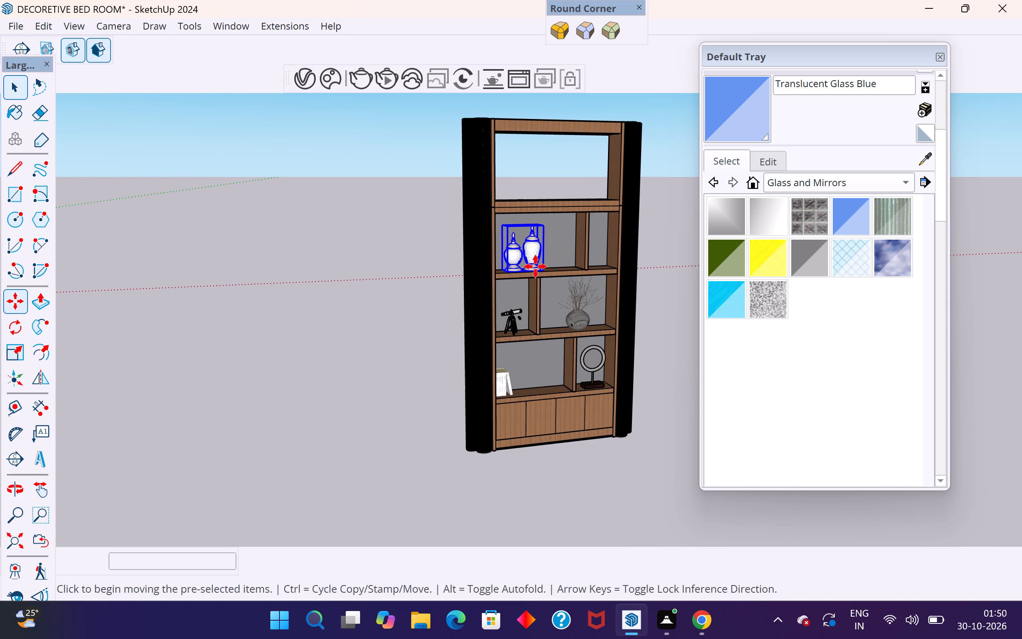
click(549, 272)
scroll(627, 280, down, 6)
scroll(627, 280, up, 1)
scroll(628, 280, down, 8)
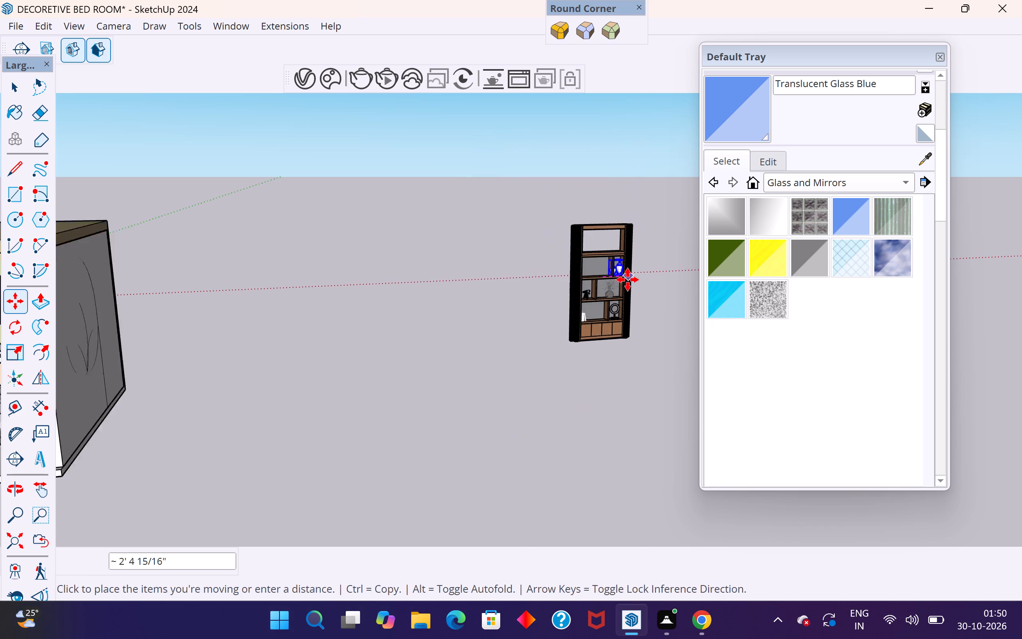
scroll(628, 280, down, 10)
scroll(489, 284, up, 10)
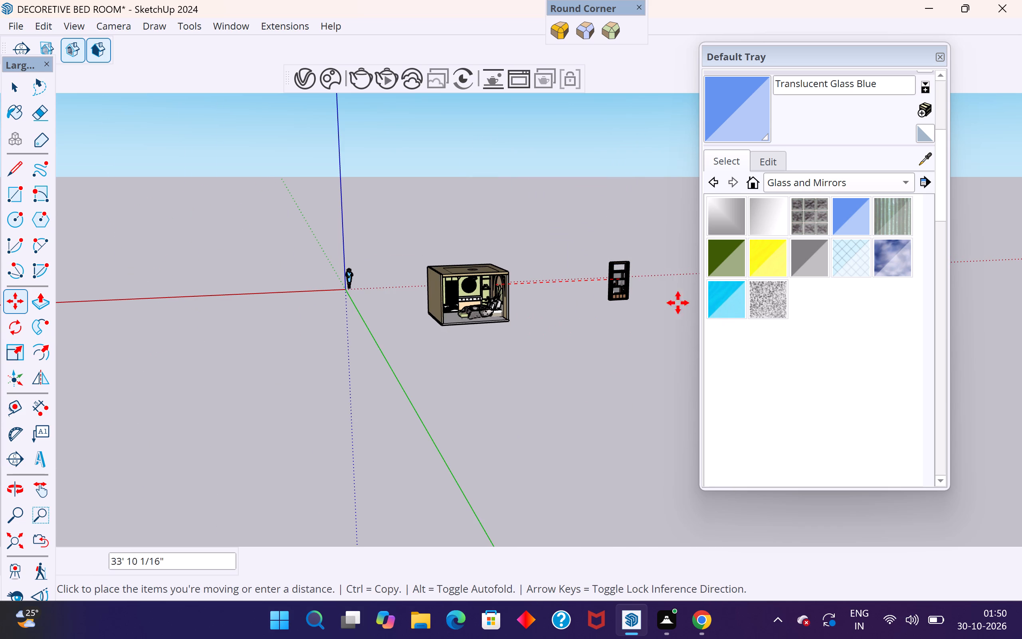
scroll(635, 345, up, 2)
scroll(458, 321, up, 17)
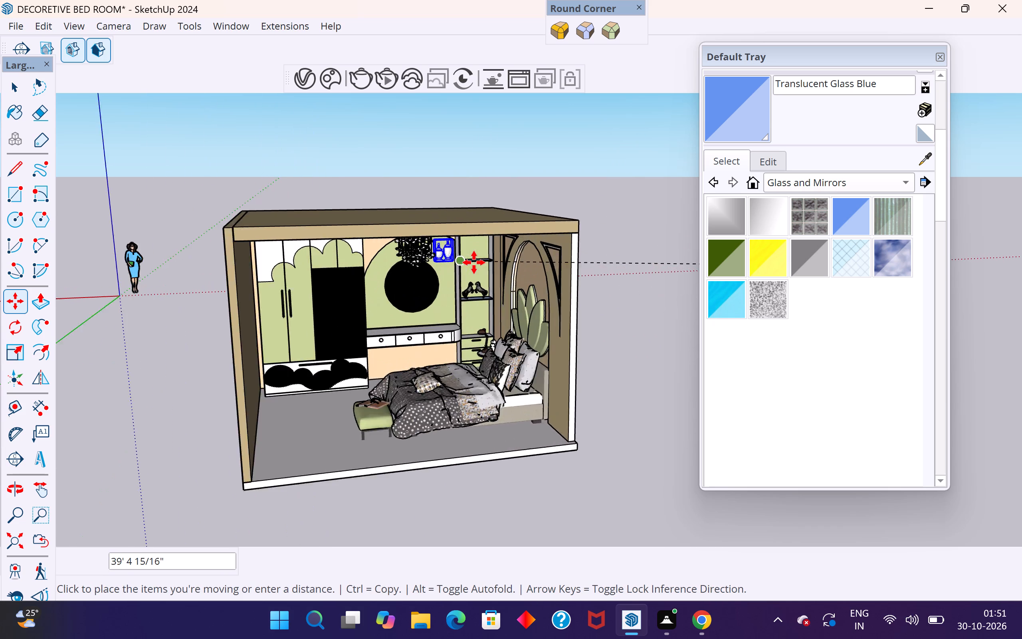
scroll(474, 262, up, 6)
scroll(490, 344, up, 8)
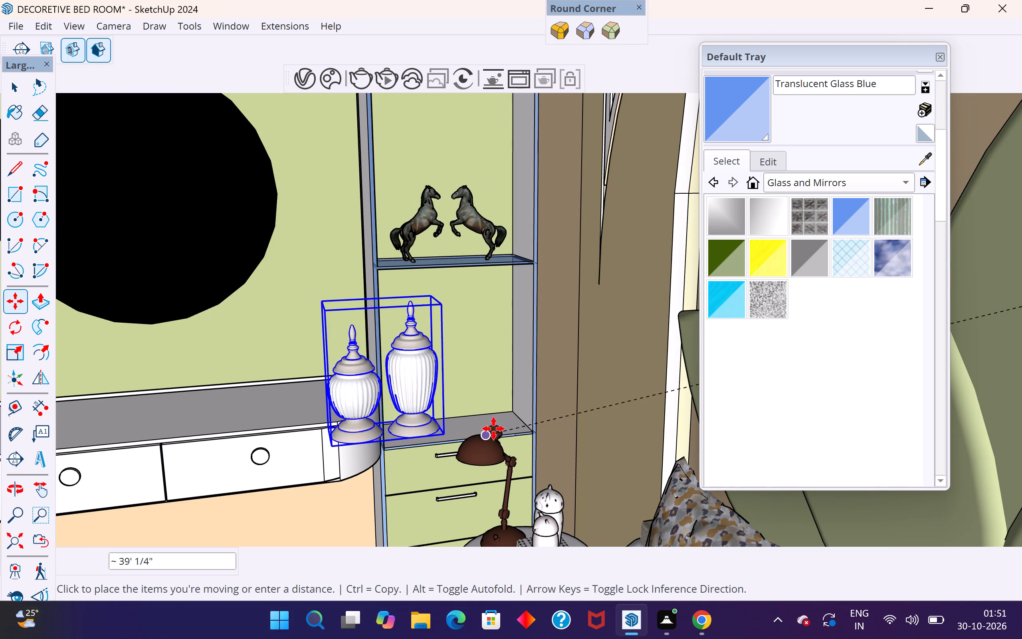
scroll(529, 428, up, 7)
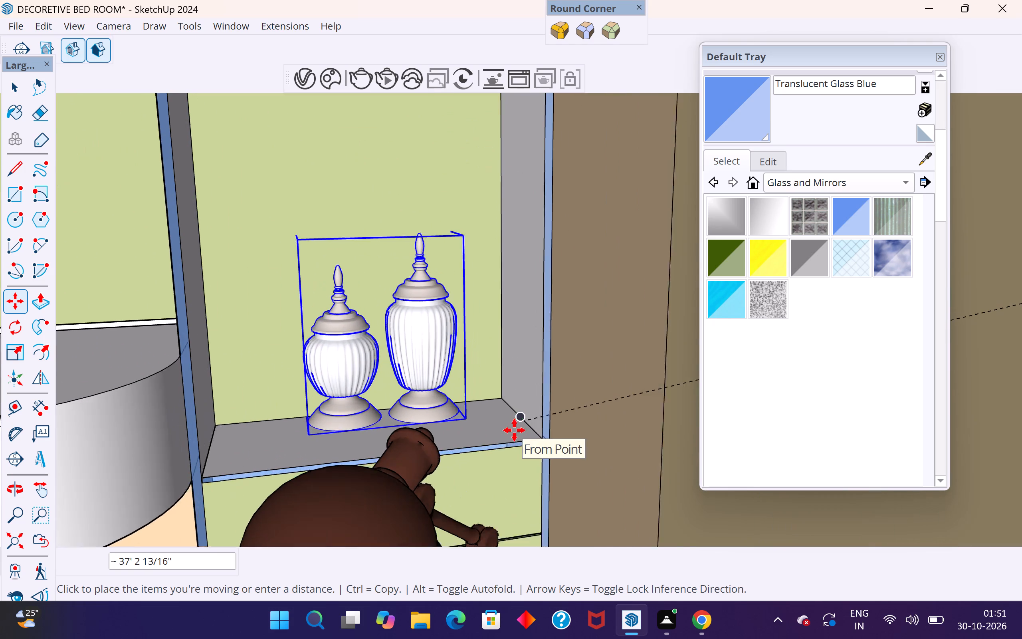
scroll(514, 430, up, 2)
middle_drag(514, 431, 627, 356)
scroll(482, 427, up, 2)
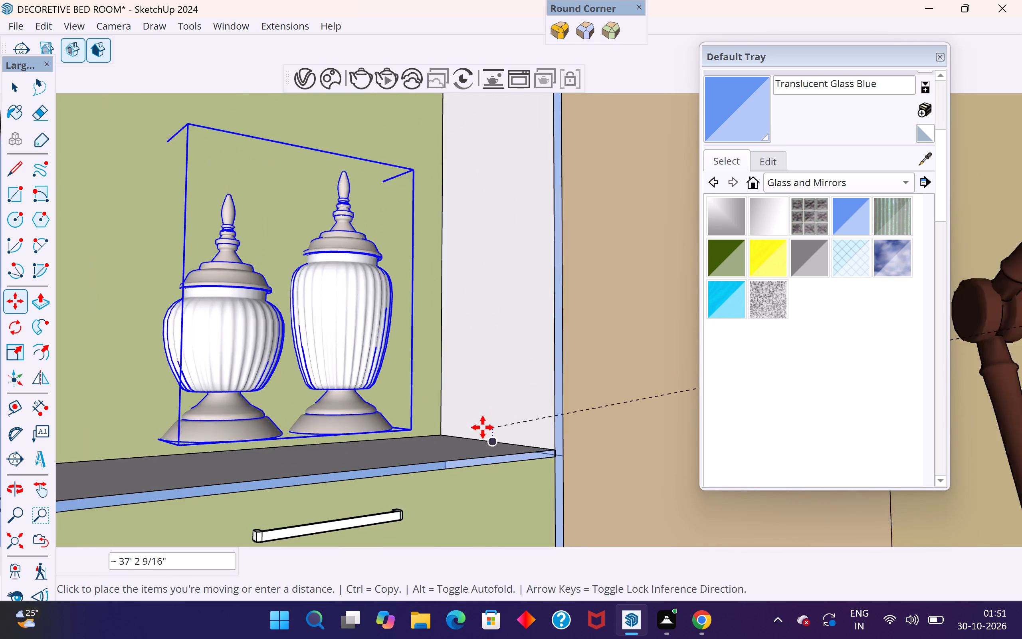
scroll(483, 427, up, 2)
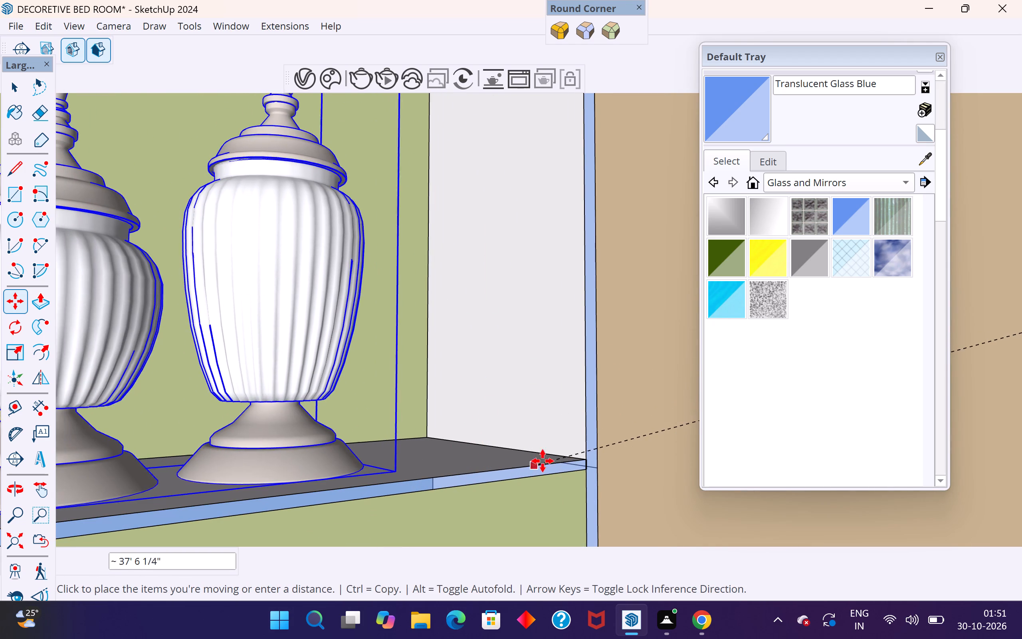
click(578, 454)
Shift the urn pair about 2 5/16" away from the side panel toward the middle of the ledge above the drawers.
scroll(630, 352, down, 6)
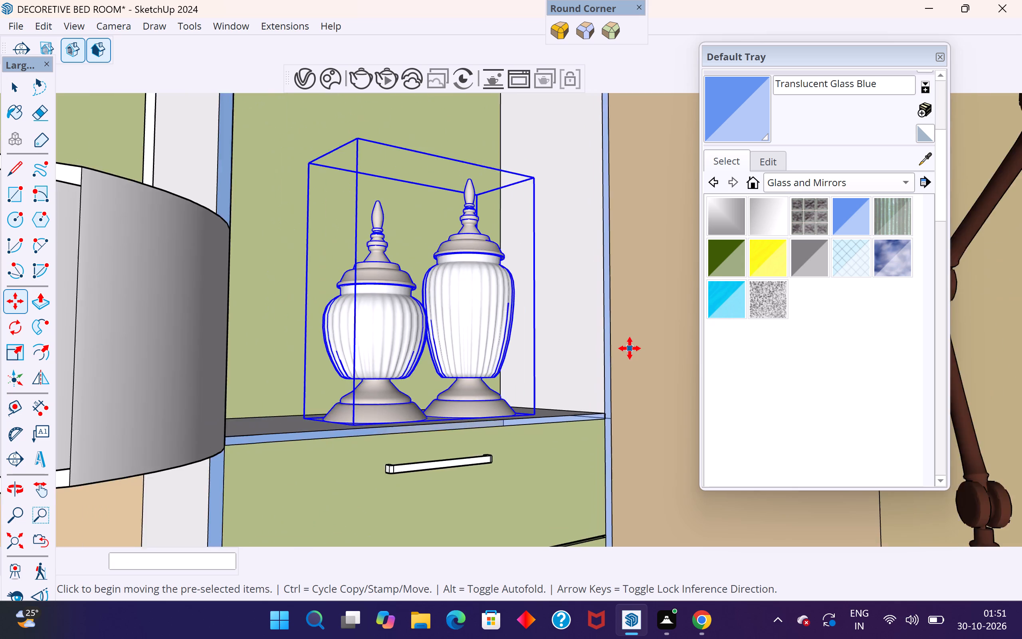
scroll(615, 371, up, 1)
middle_drag(611, 387, 577, 538)
scroll(517, 314, up, 4)
click(553, 337)
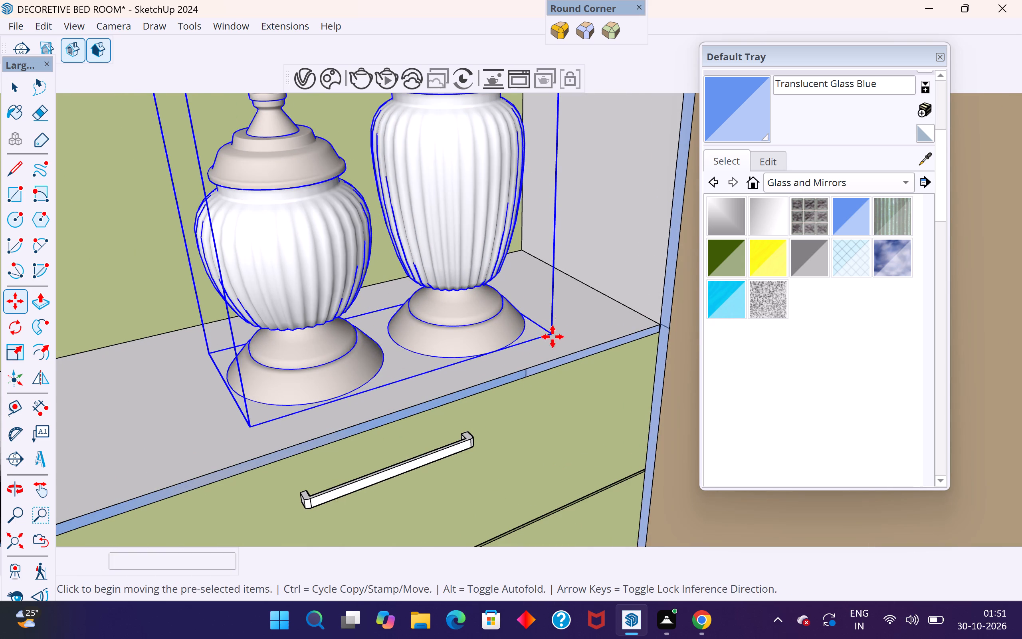
click(500, 336)
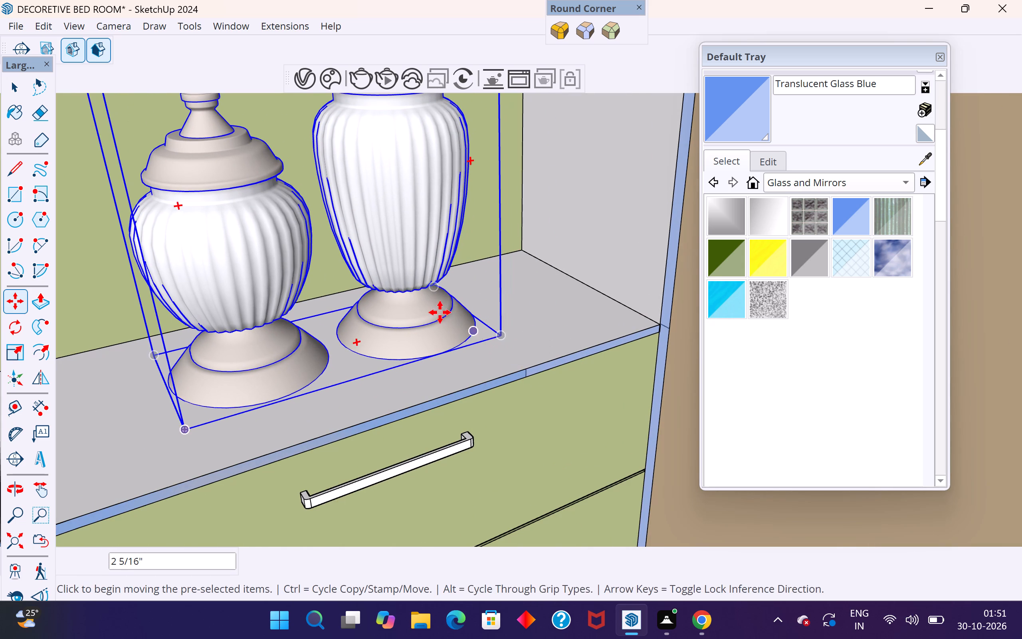
scroll(438, 310, down, 20)
scroll(438, 310, down, 11)
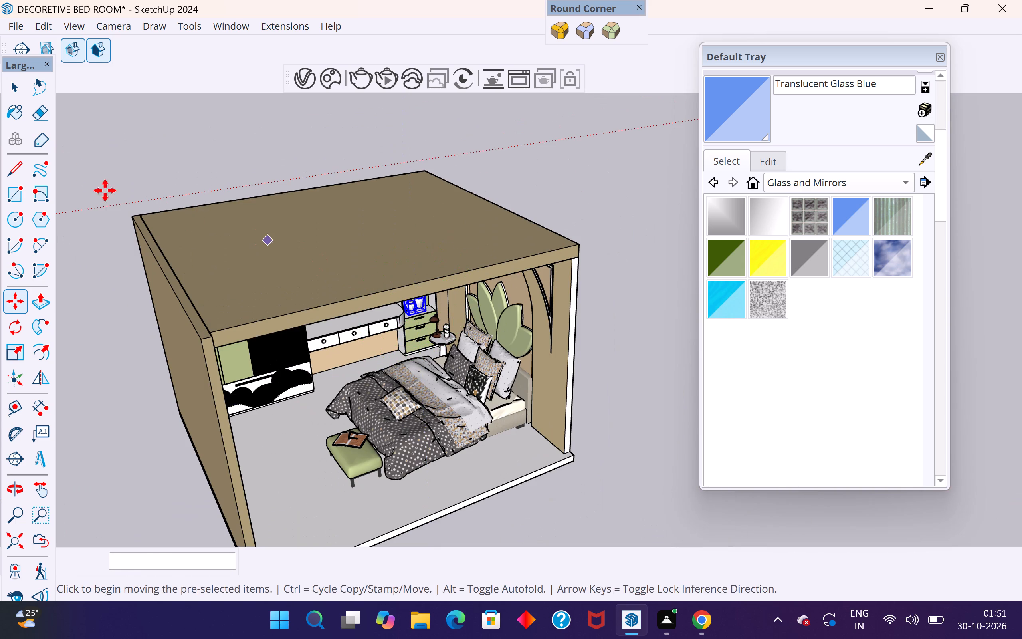
click(20, 90)
click(134, 167)
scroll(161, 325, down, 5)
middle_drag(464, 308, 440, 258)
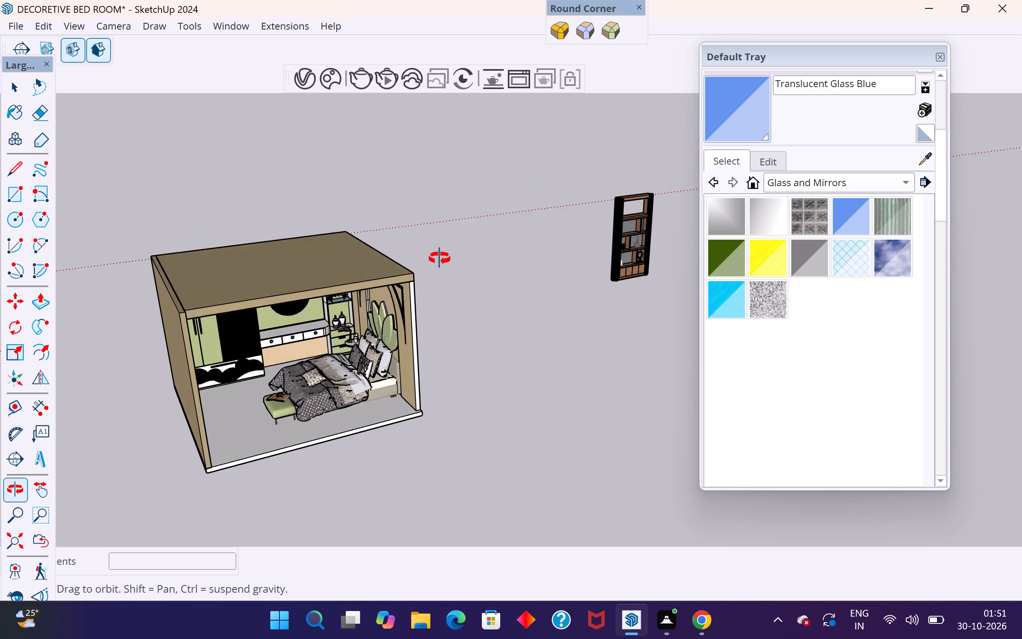
Copy the vase with dry branches from the showcase to the bedroom's dressing counter, about 45' 4" away.
middle_drag(440, 258, 436, 254)
scroll(358, 406, down, 6)
scroll(557, 339, up, 3)
scroll(565, 284, up, 4)
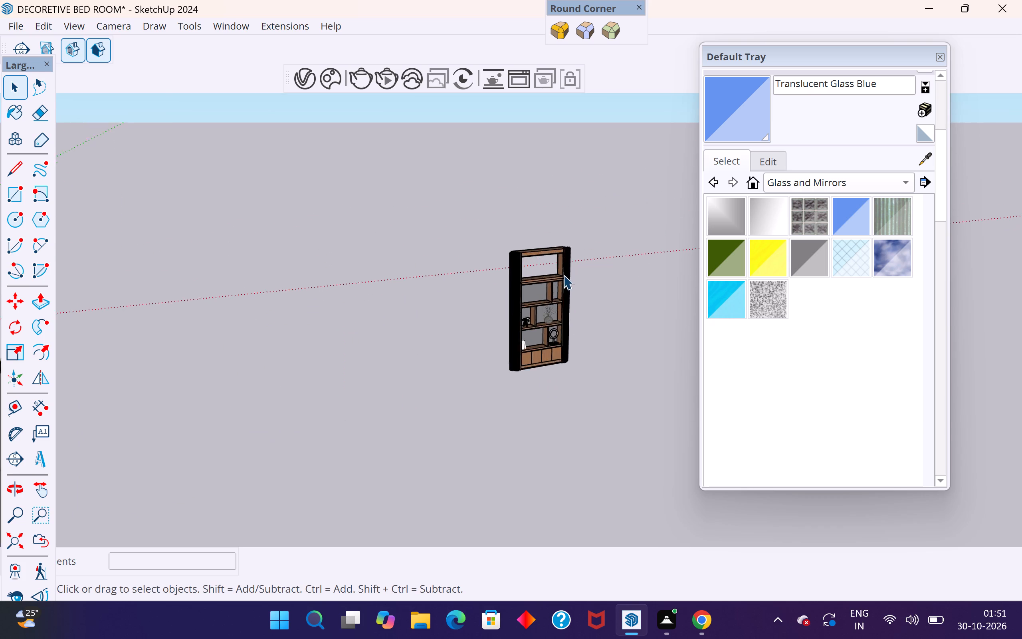
scroll(563, 275, up, 18)
click(523, 303)
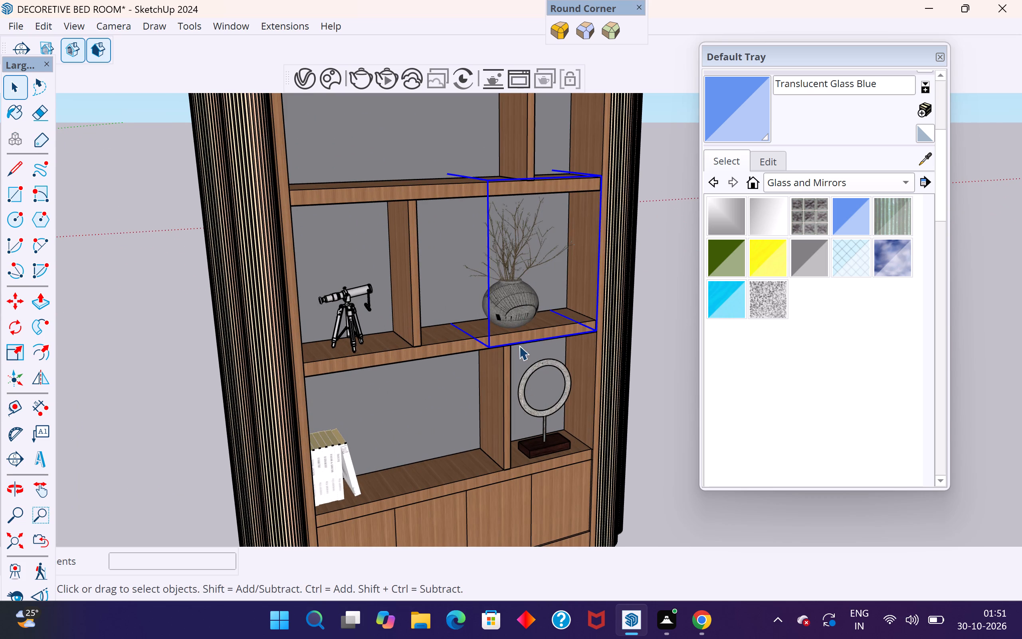
key(comma)
key(m)
ctrl+click(598, 329)
scroll(612, 321, down, 11)
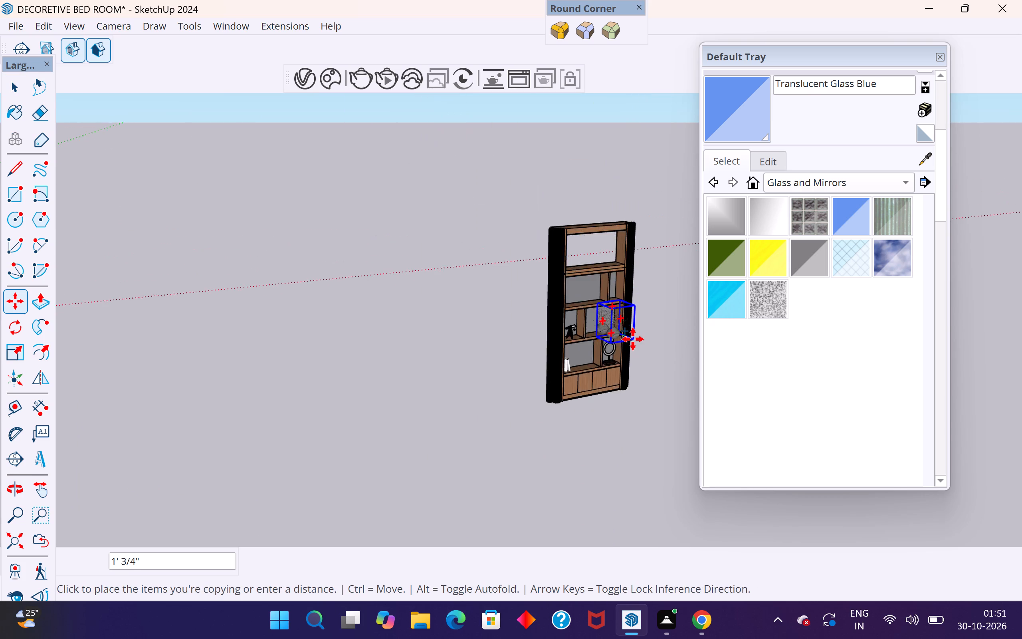
scroll(633, 339, down, 13)
scroll(409, 420, up, 13)
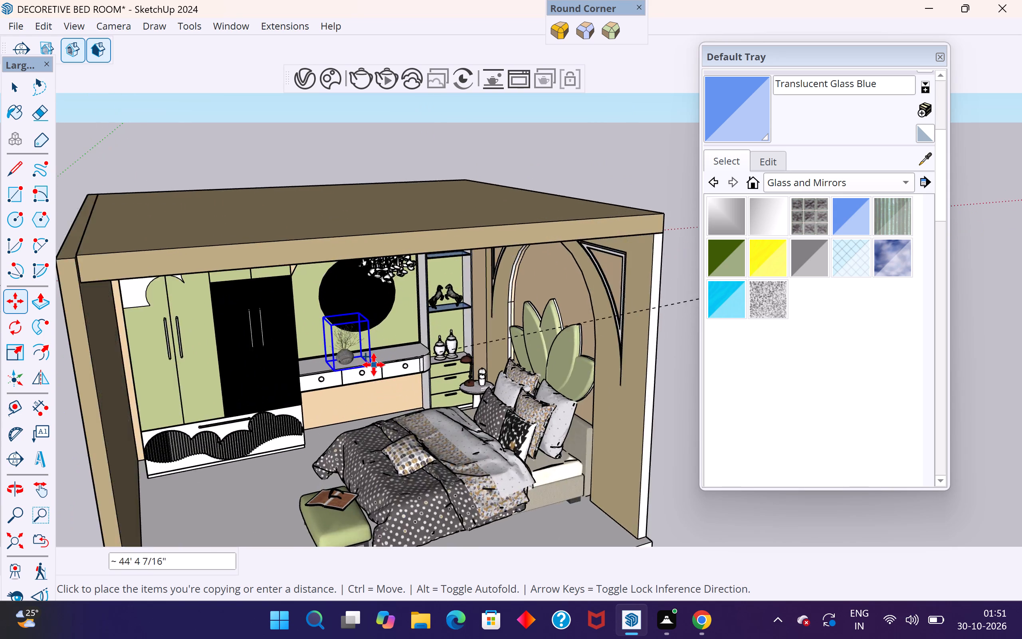
scroll(374, 365, up, 7)
click(337, 374)
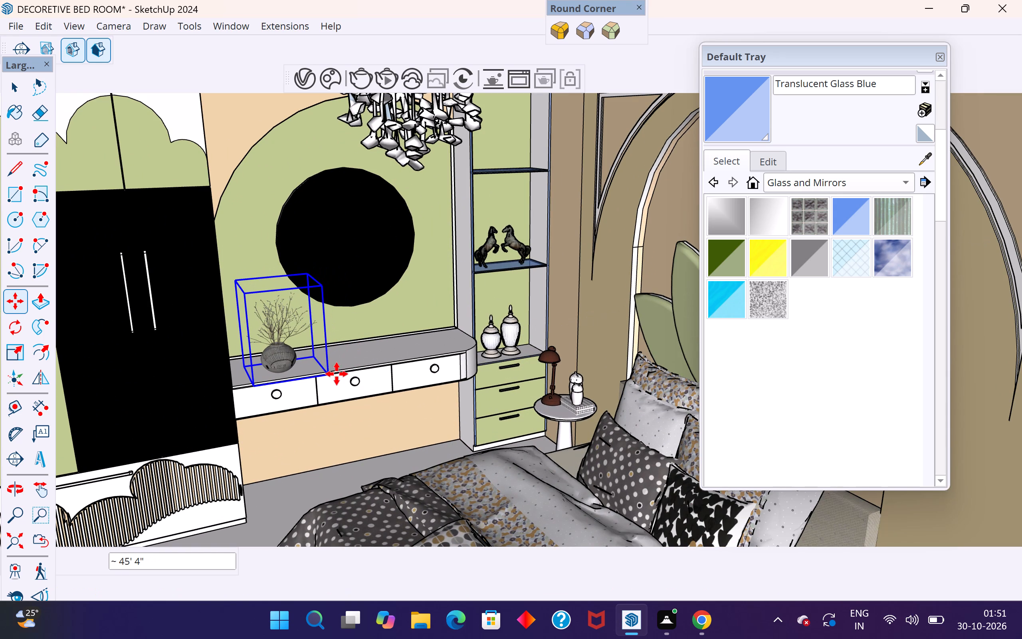
Shift the branch vase about 8 1/4" toward the mirror wall above the dressing counter.
scroll(323, 376, up, 11)
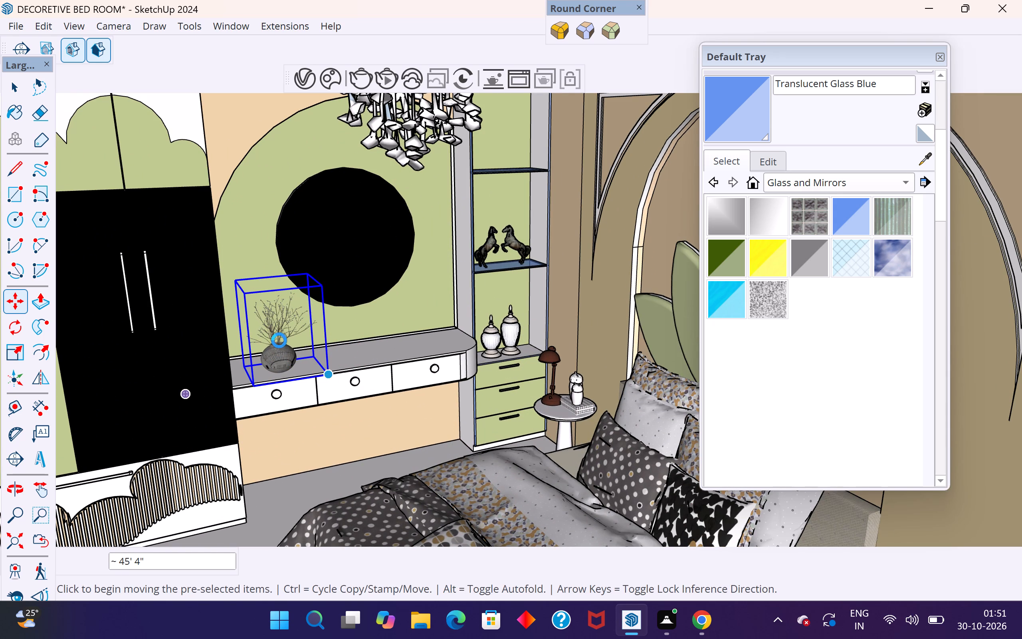
scroll(287, 316, up, 8)
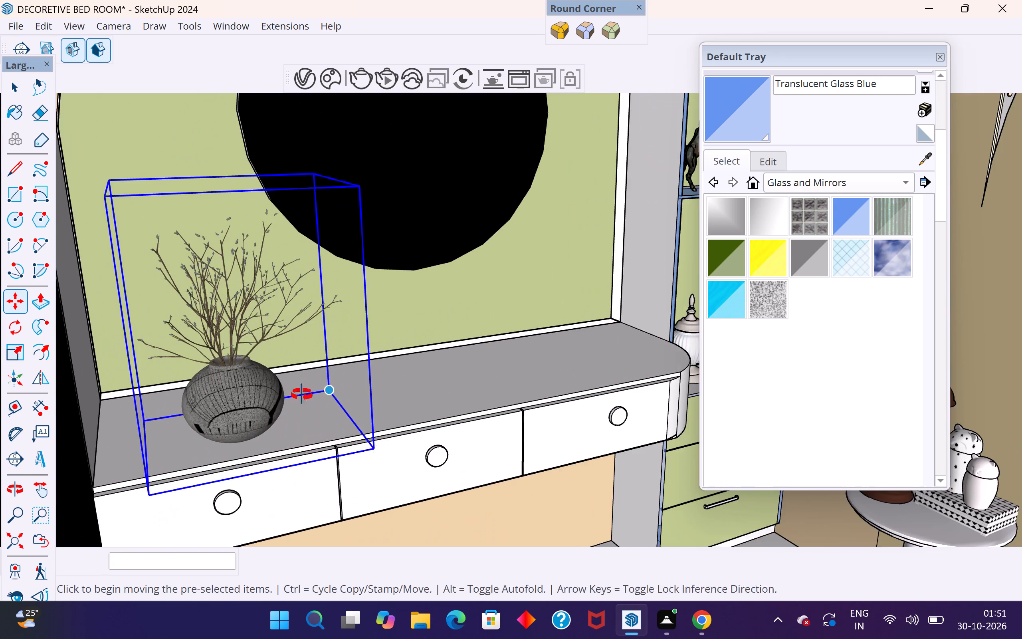
middle_drag(309, 393, 160, 414)
click(300, 357)
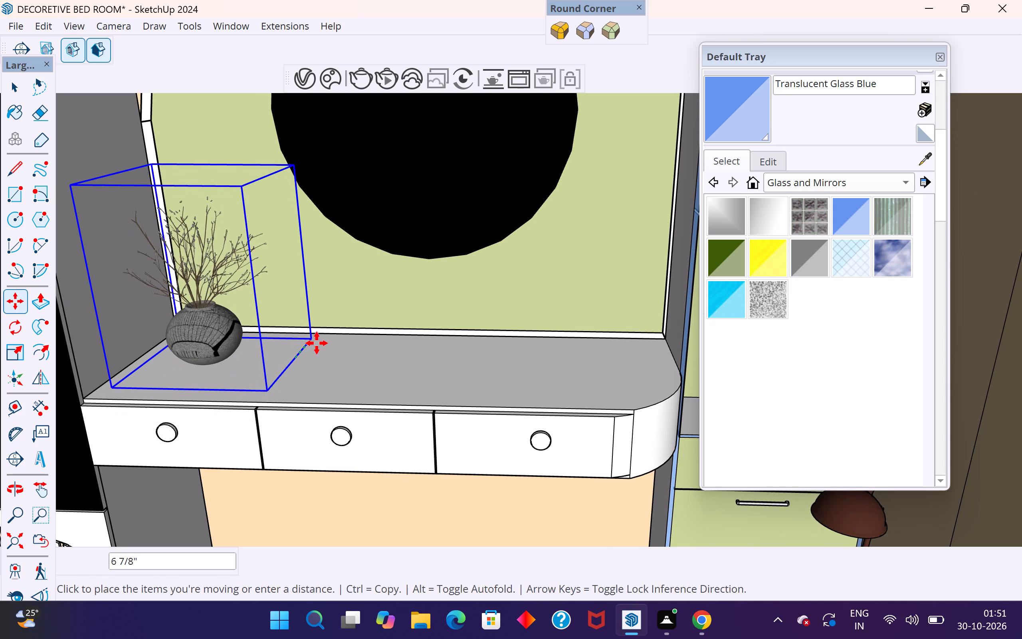
click(319, 339)
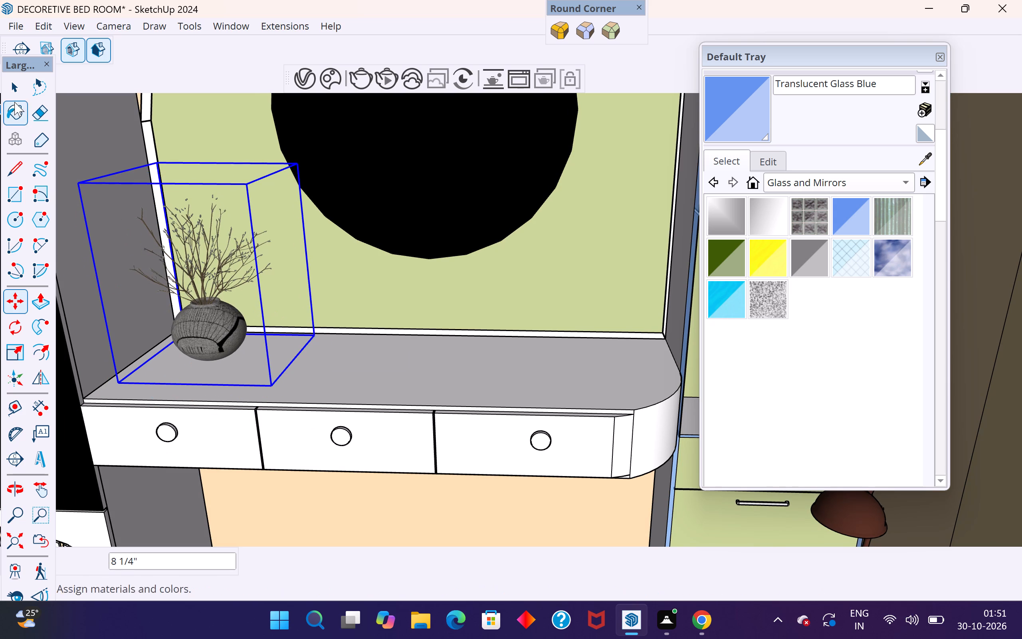
click(18, 88)
Bring the floating branch vase down onto the dressing counter's top surface, a move of about 6 7/8".
middle_drag(214, 349, 318, 259)
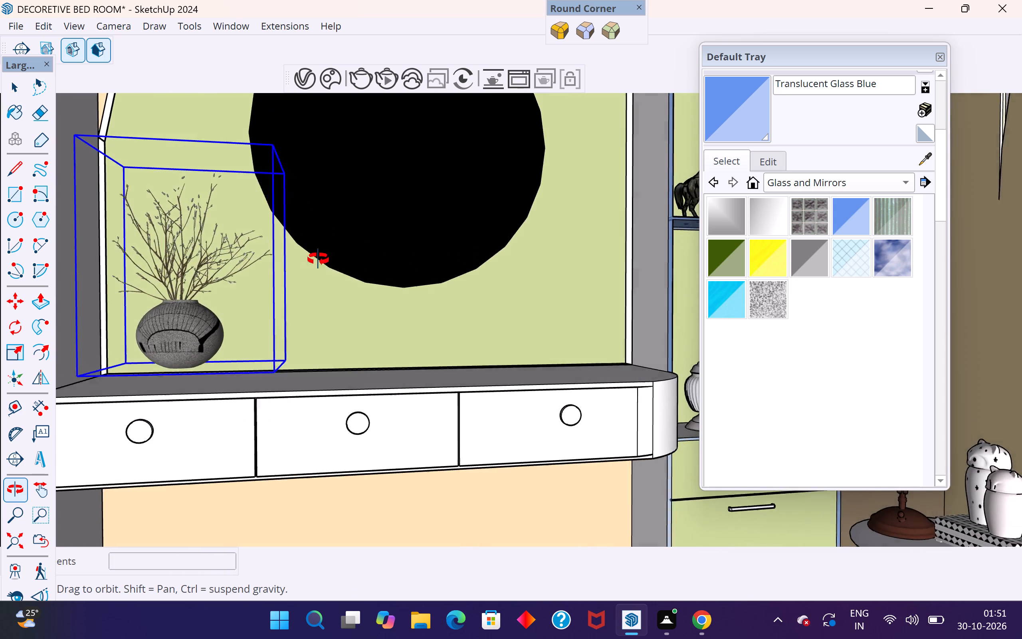
middle_drag(318, 259, 402, 243)
scroll(327, 298, down, 4)
scroll(298, 351, up, 4)
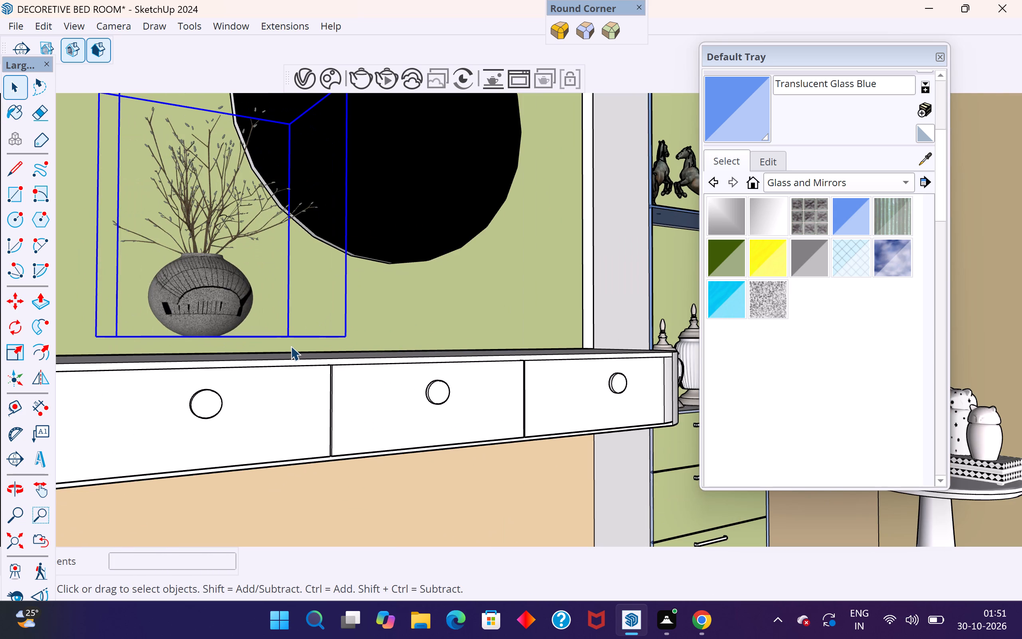
key(m)
click(346, 335)
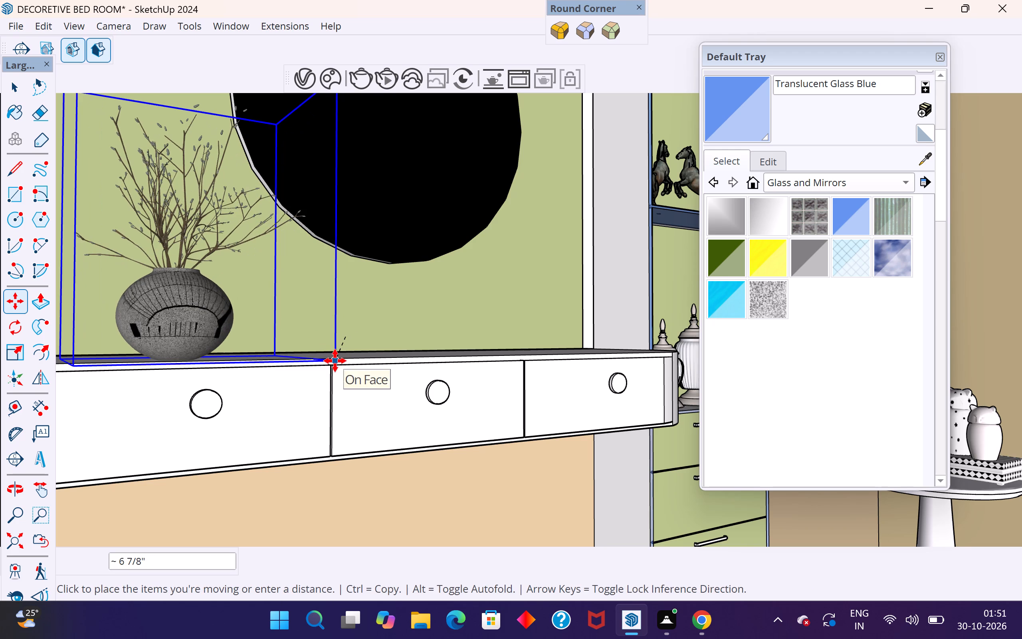
click(335, 361)
Move the branch vase about 8 1/2" back across the countertop toward the mirror wall and clear the selection.
middle_drag(418, 349, 292, 478)
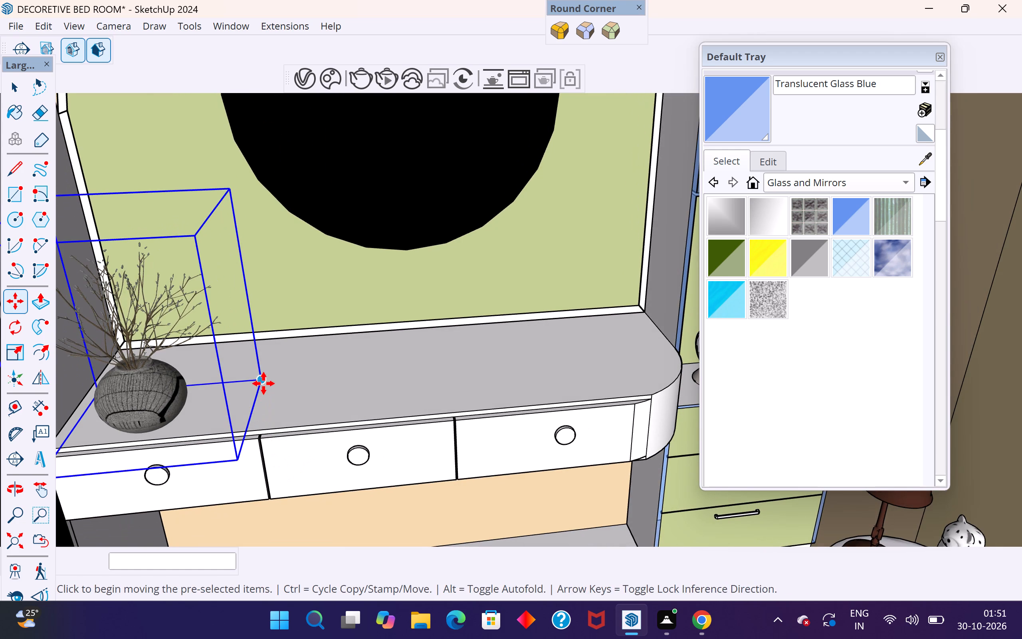
click(264, 381)
click(279, 351)
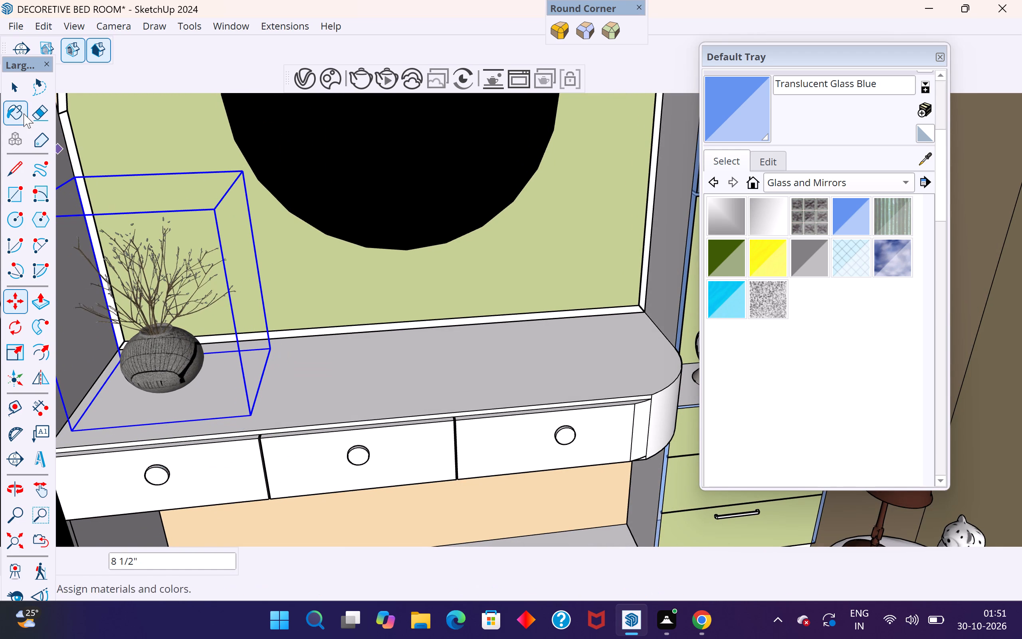
click(20, 89)
scroll(314, 377, down, 20)
scroll(314, 377, down, 7)
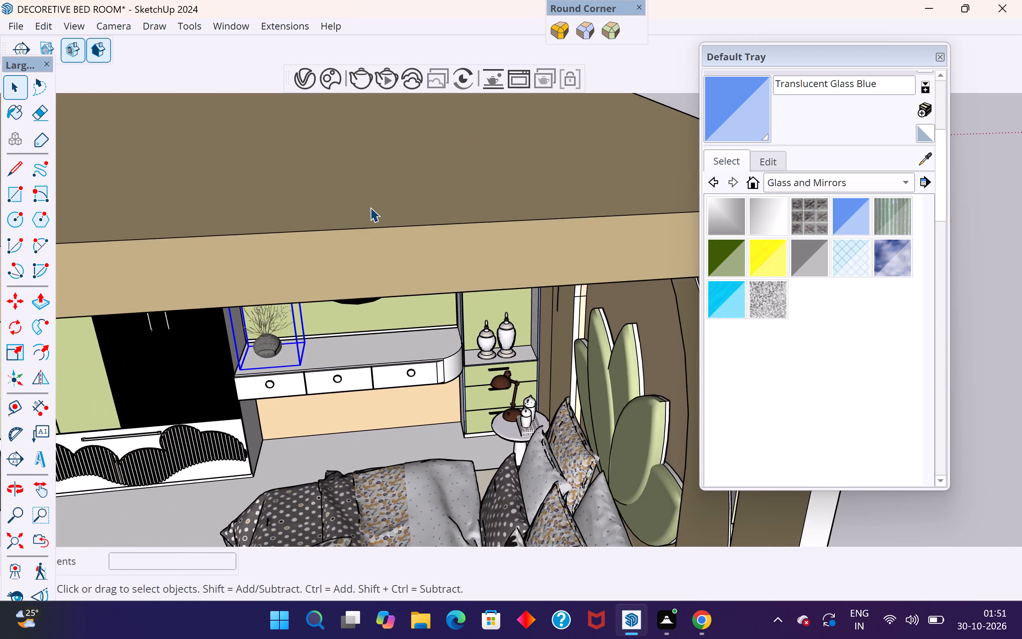
scroll(370, 207, down, 12)
click(624, 294)
Move the tripod telescope from the showcase onto the dressing counter near its rounded end, about 38' 10" away.
scroll(207, 197, down, 6)
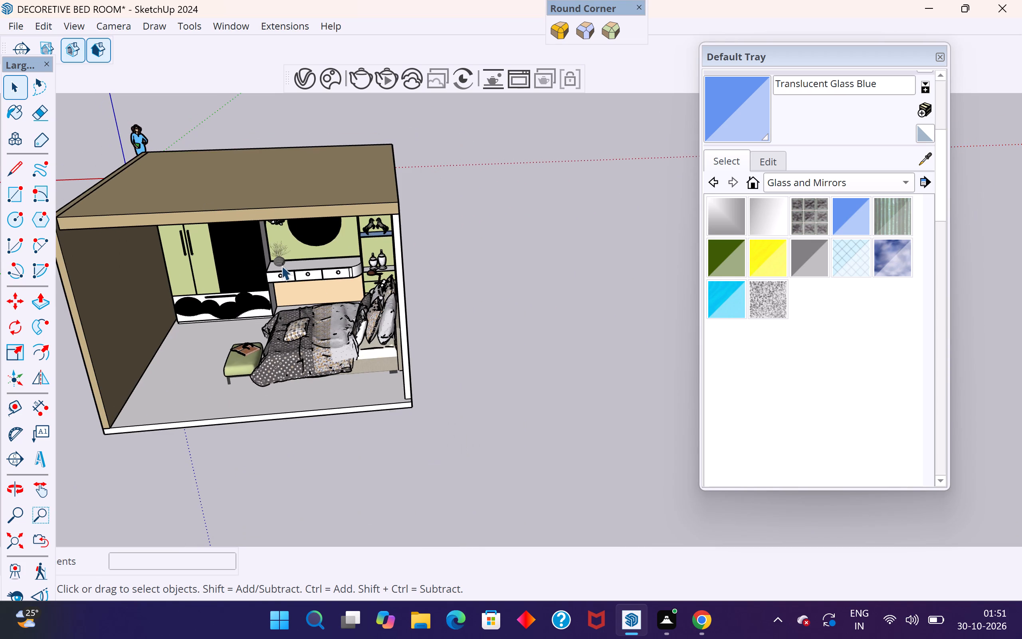
scroll(221, 270, down, 6)
middle_drag(530, 424, 557, 334)
scroll(652, 262, up, 9)
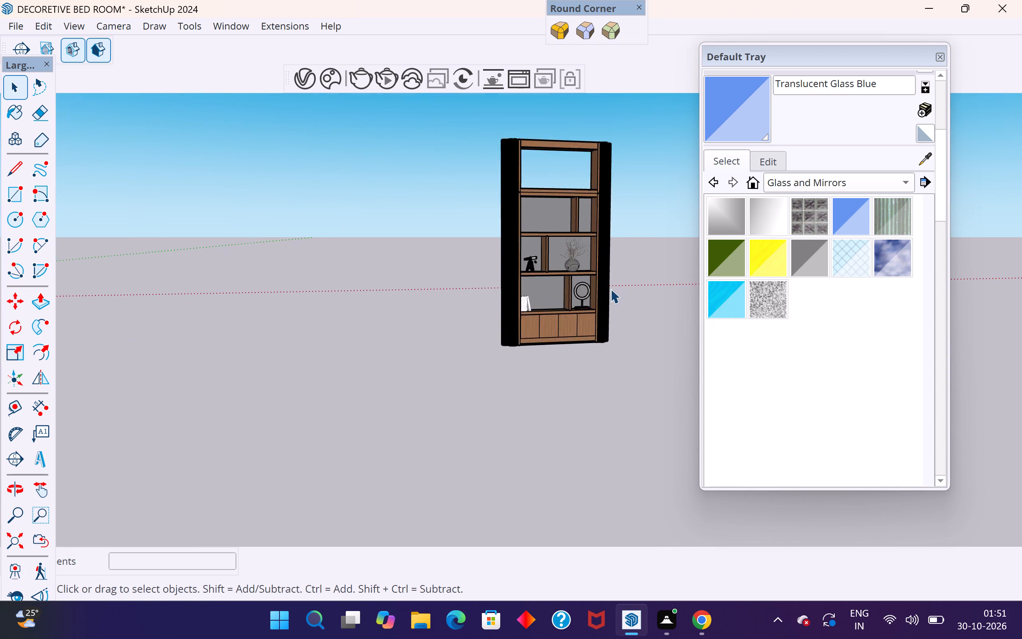
scroll(610, 289, up, 8)
middle_drag(575, 322, 503, 377)
scroll(476, 320, up, 1)
middle_drag(476, 319, 337, 347)
click(461, 217)
key(m)
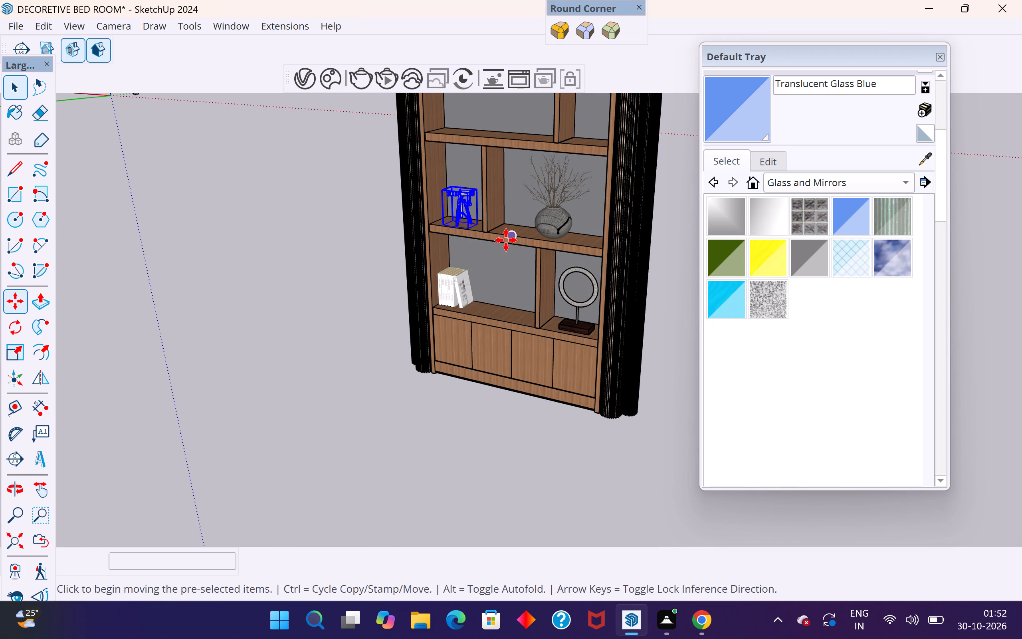
click(475, 231)
scroll(621, 306, down, 17)
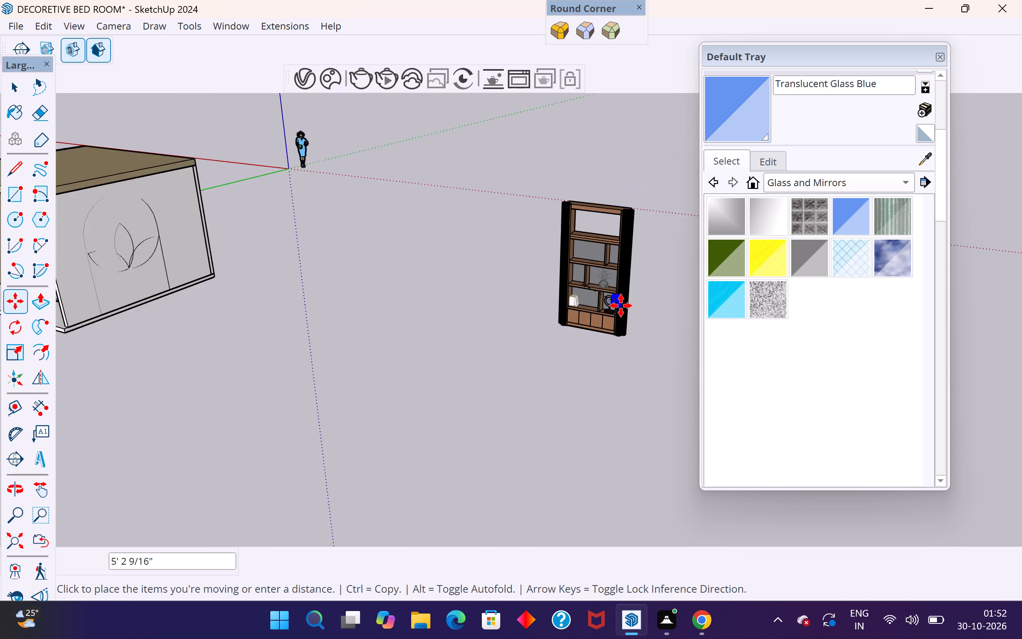
scroll(621, 306, down, 8)
middle_drag(284, 292, 565, 242)
scroll(379, 302, up, 6)
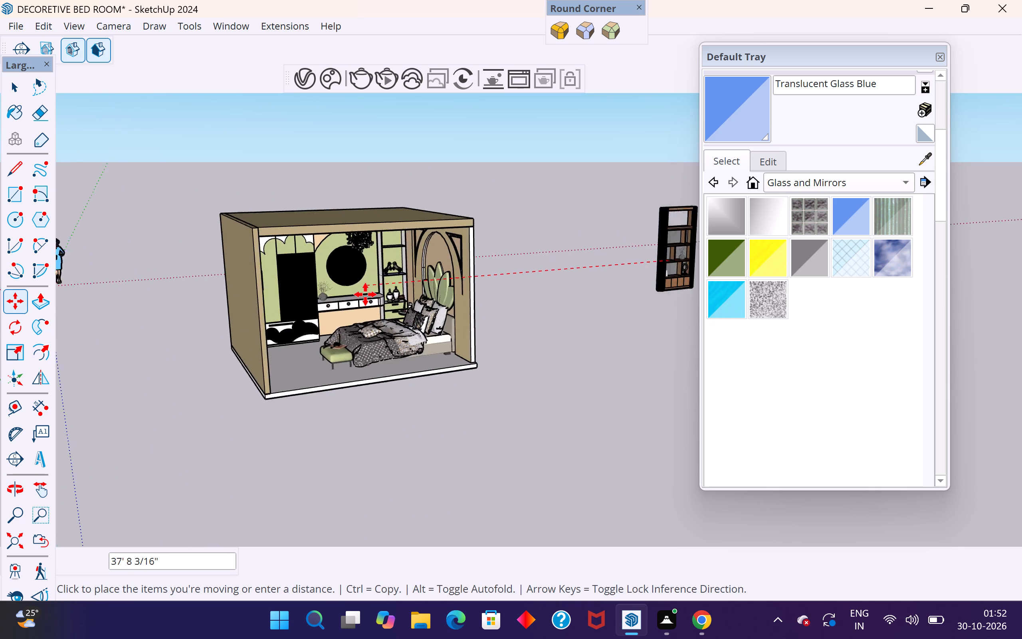
scroll(365, 294, up, 16)
scroll(403, 296, up, 4)
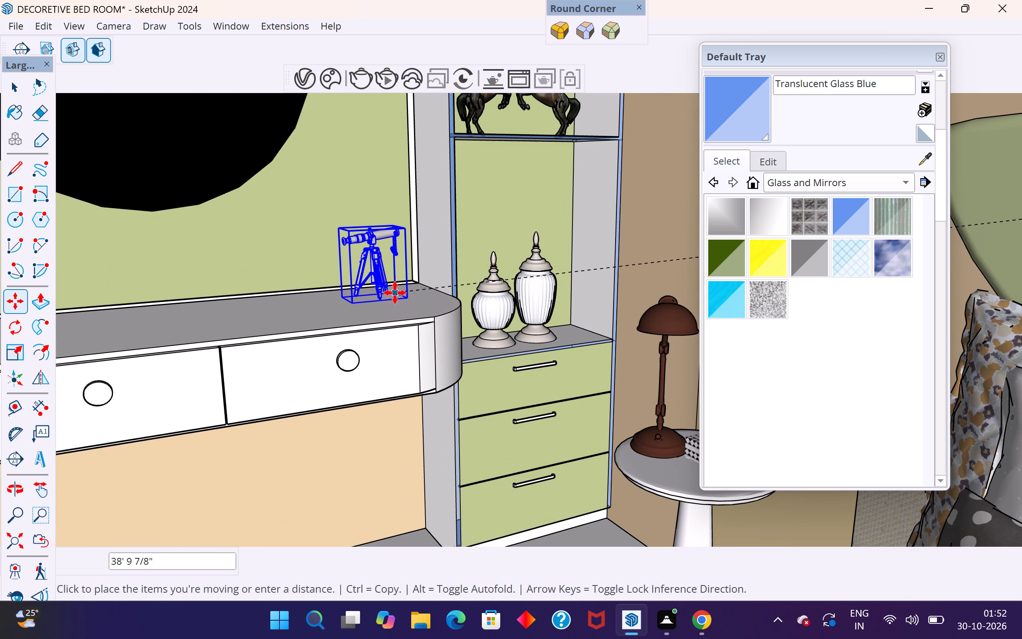
click(388, 295)
middle_drag(409, 315, 362, 296)
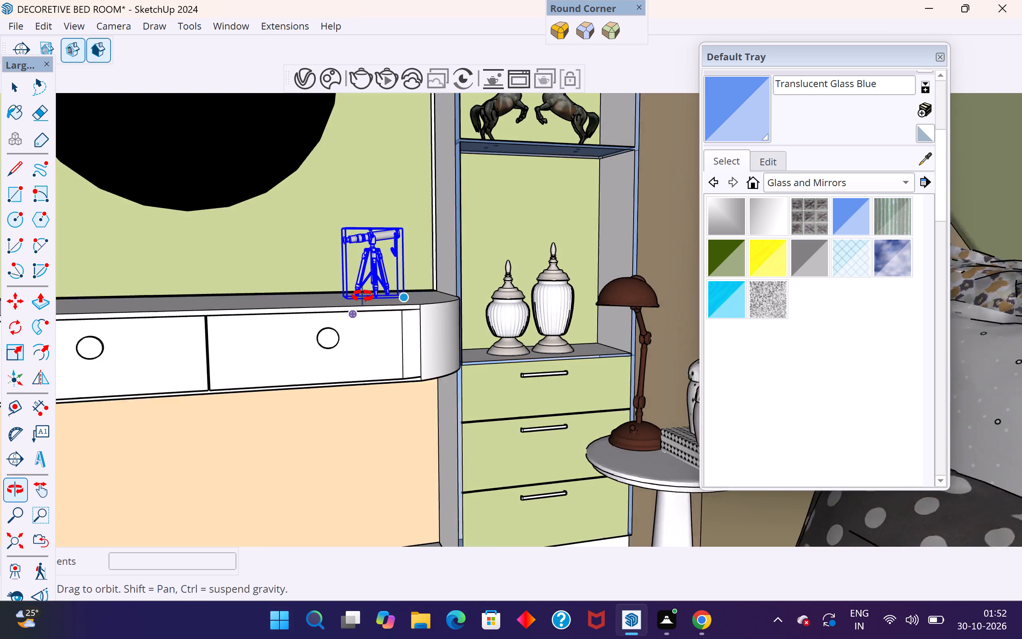
middle_drag(362, 296, 371, 333)
scroll(371, 349, down, 15)
scroll(354, 337, down, 6)
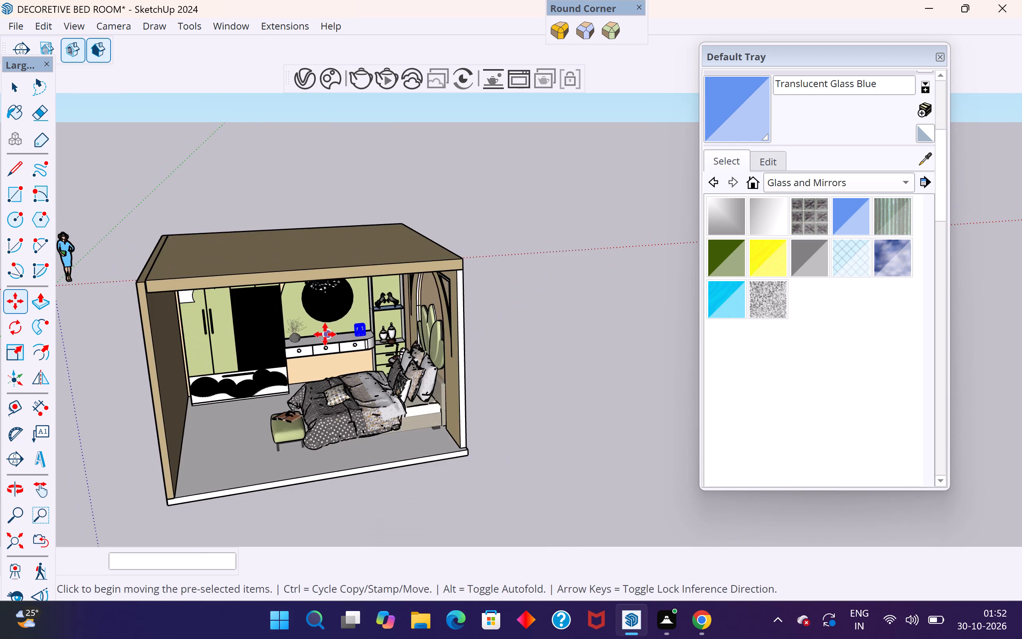
scroll(207, 253, down, 5)
click(5, 90)
Move the ring ornament on its dark base from the showcase to the bedroom unit's upper glass shelf, about 40' away.
scroll(588, 338, up, 4)
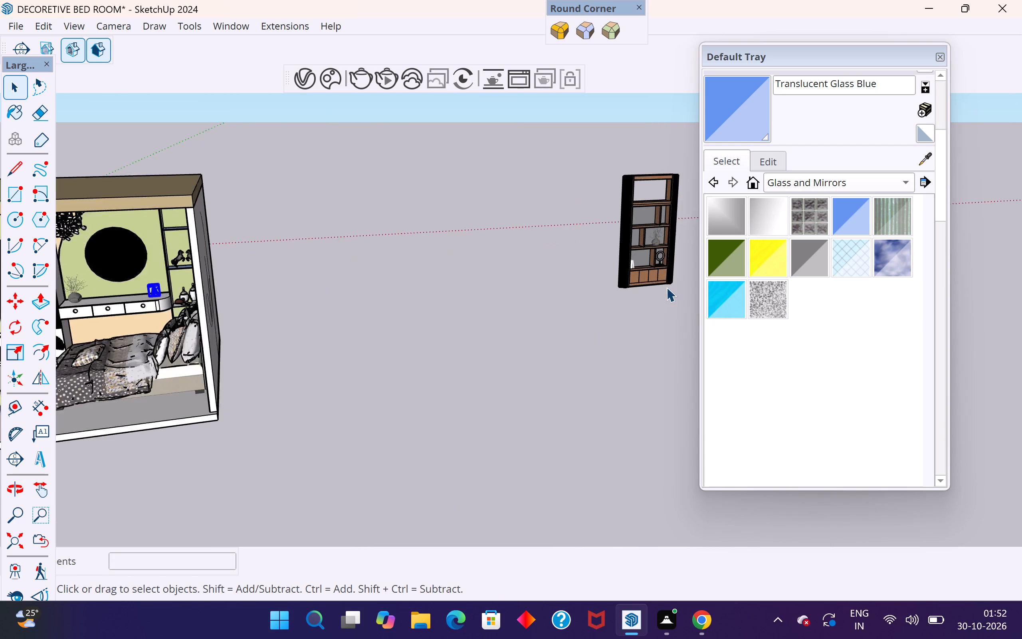
scroll(666, 287, up, 3)
scroll(651, 253, down, 2)
scroll(655, 249, up, 12)
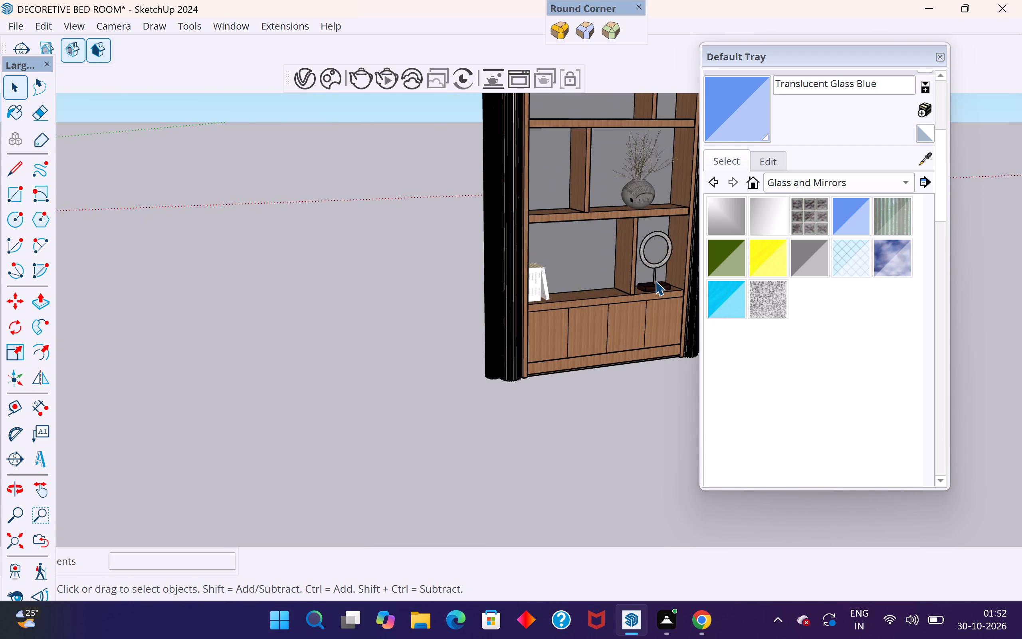
click(655, 281)
key(m)
click(671, 288)
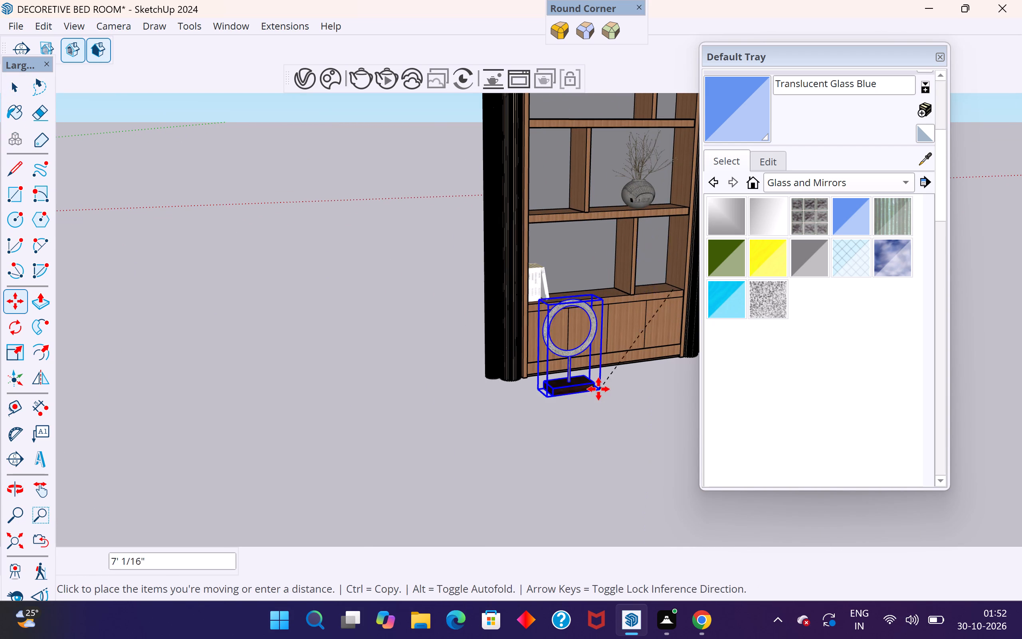
scroll(598, 389, down, 13)
scroll(626, 356, down, 9)
scroll(400, 465, up, 4)
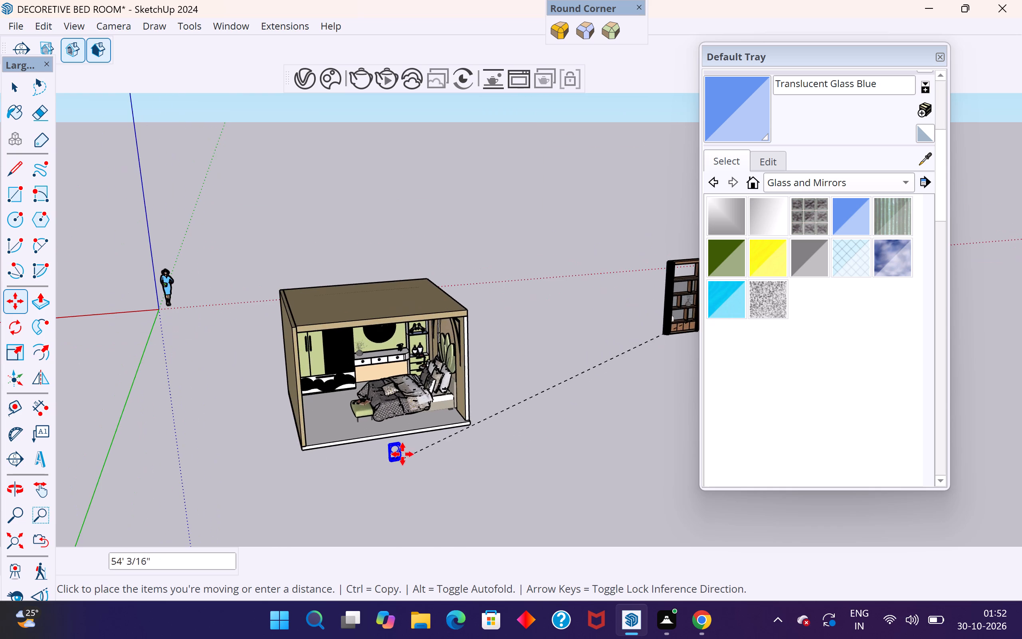
scroll(396, 416, up, 11)
scroll(445, 441, down, 3)
scroll(443, 318, up, 4)
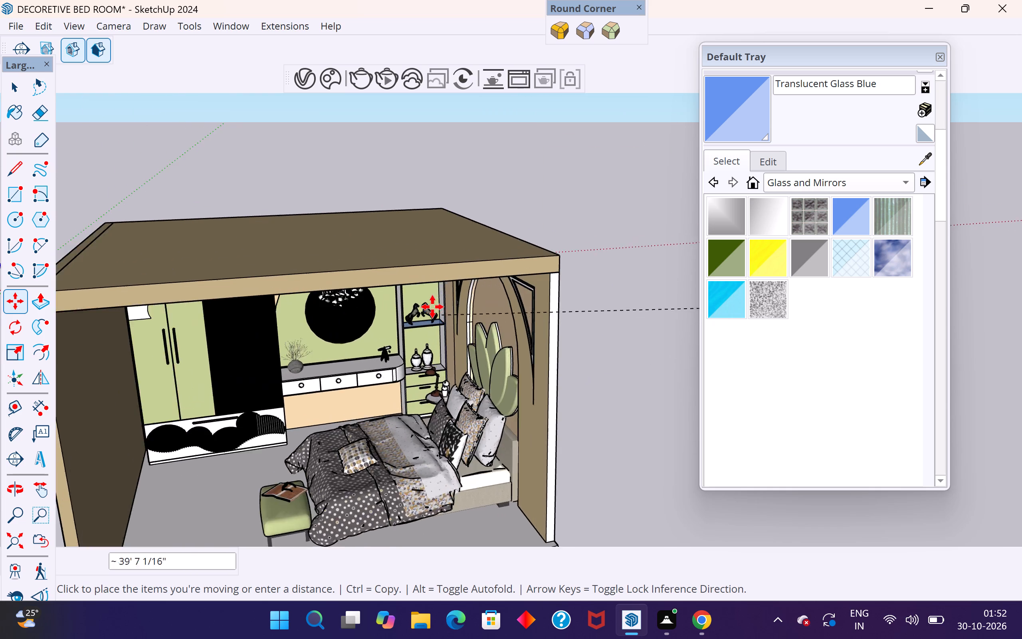
scroll(432, 307, up, 7)
scroll(428, 256, up, 9)
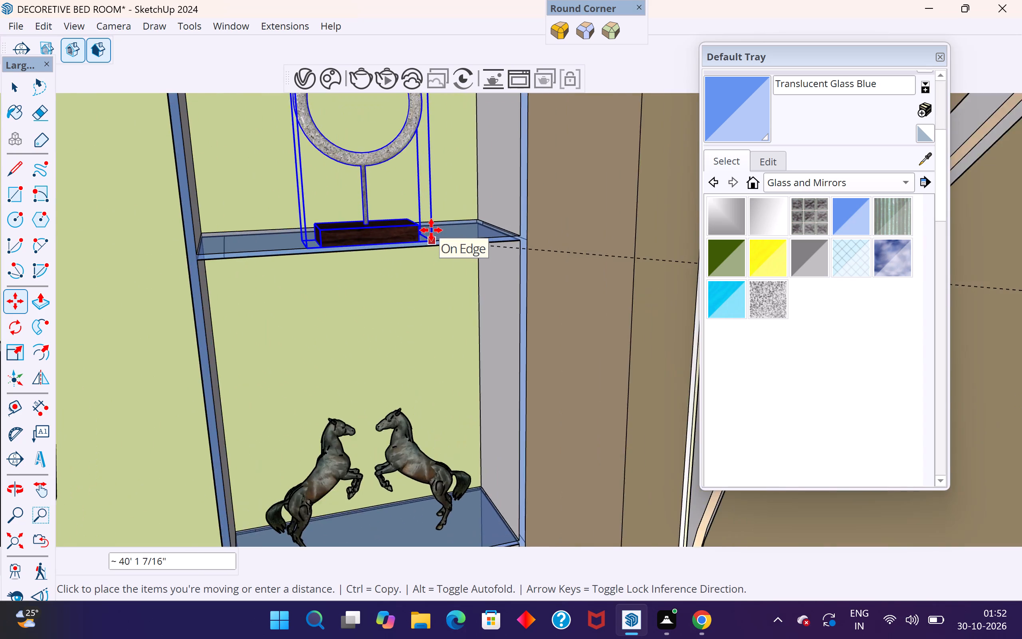
scroll(431, 230, up, 4)
middle_drag(431, 230, 424, 282)
scroll(424, 282, up, 1)
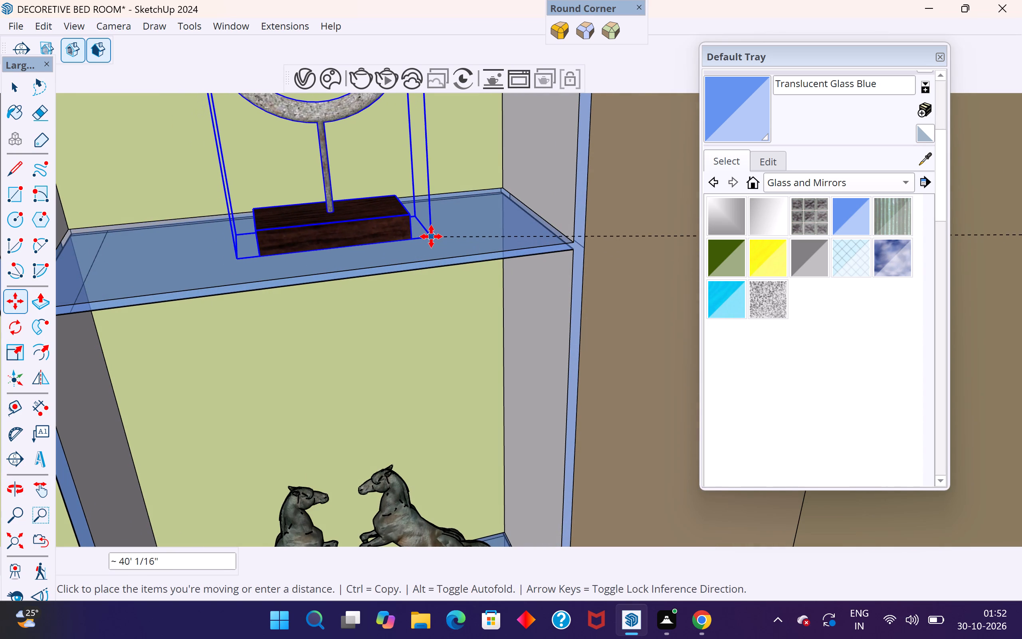
click(431, 236)
scroll(426, 270, down, 12)
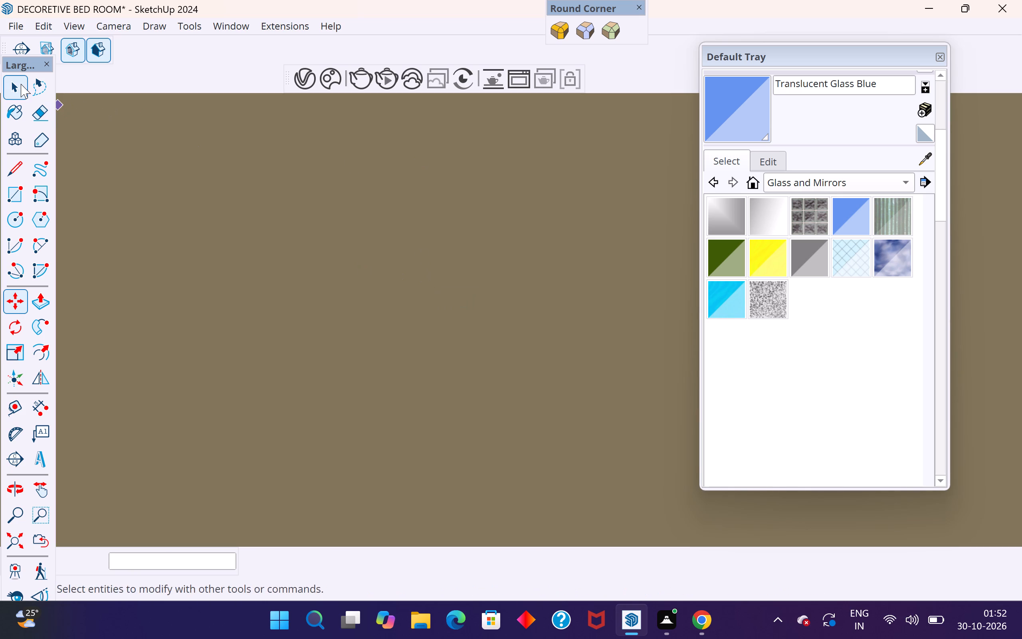
click(21, 84)
Examine the whole furnished bedroom from its open front and clear the ring ornament's selection.
scroll(358, 340, down, 13)
scroll(344, 224, down, 17)
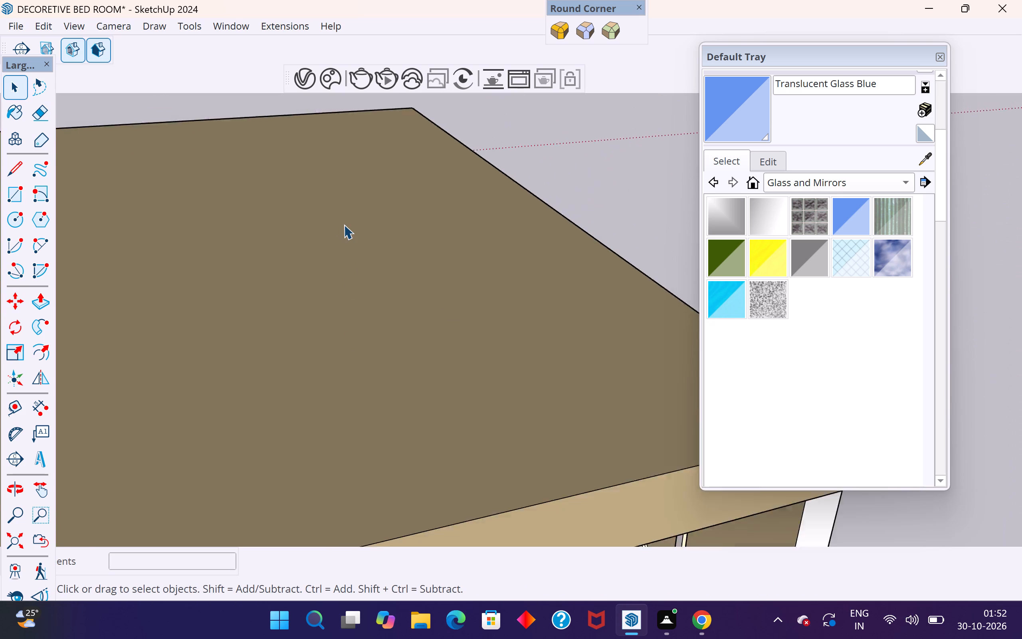
scroll(344, 224, down, 10)
scroll(574, 284, down, 6)
middle_drag(515, 337, 475, 230)
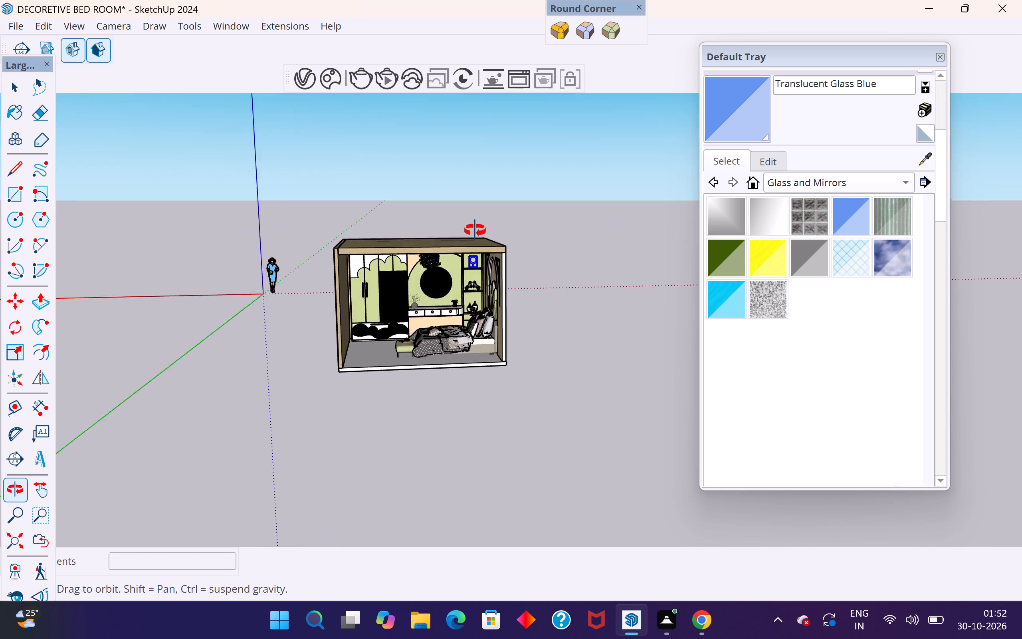
middle_drag(475, 230, 445, 212)
click(224, 23)
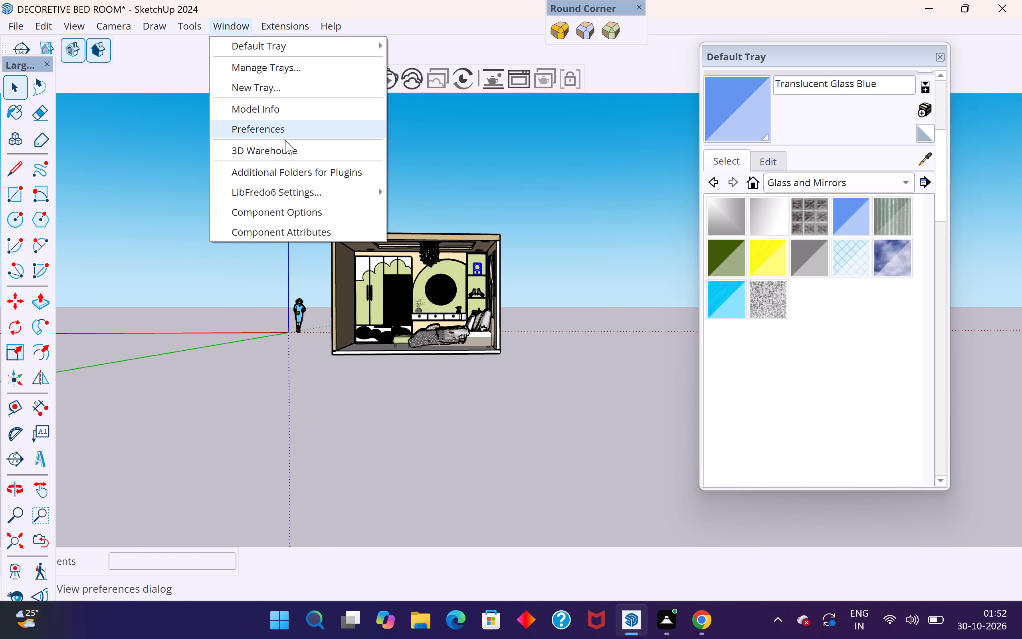
click(285, 149)
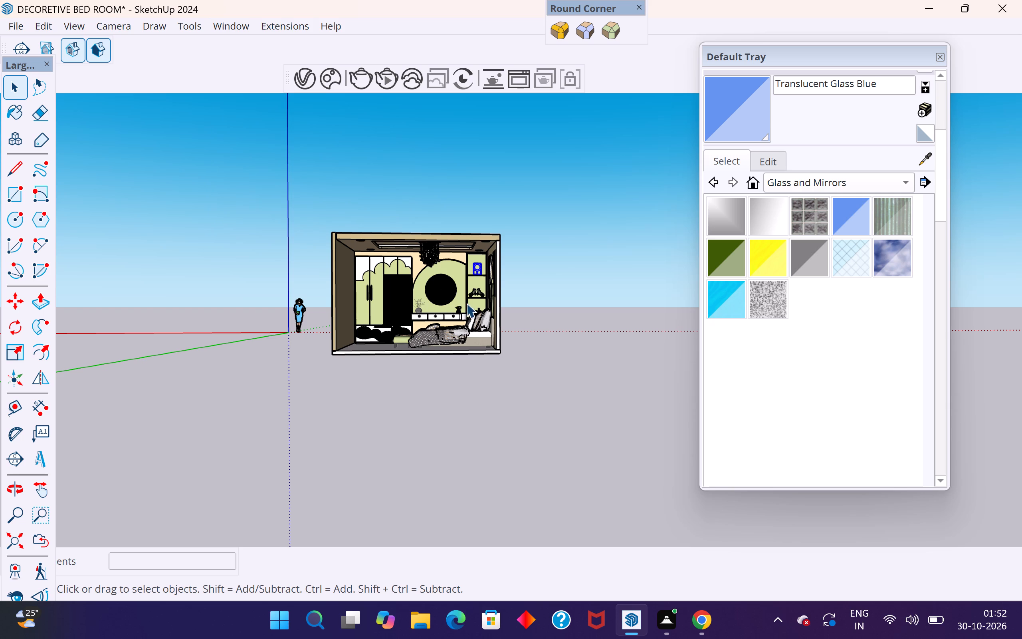
scroll(468, 300, up, 1)
scroll(517, 248, up, 3)
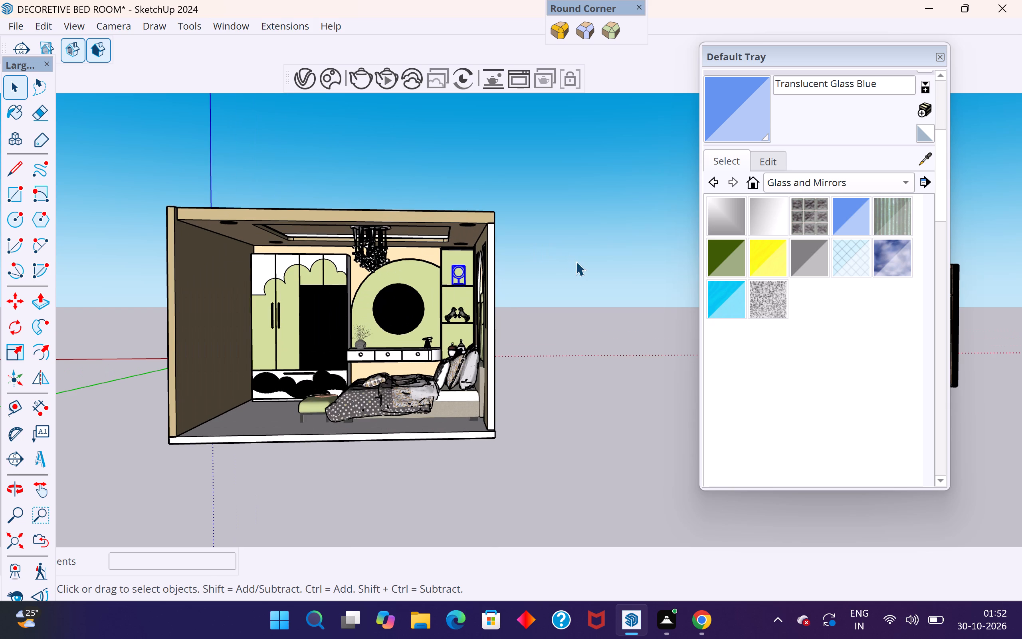
click(575, 282)
middle_drag(543, 288, 581, 300)
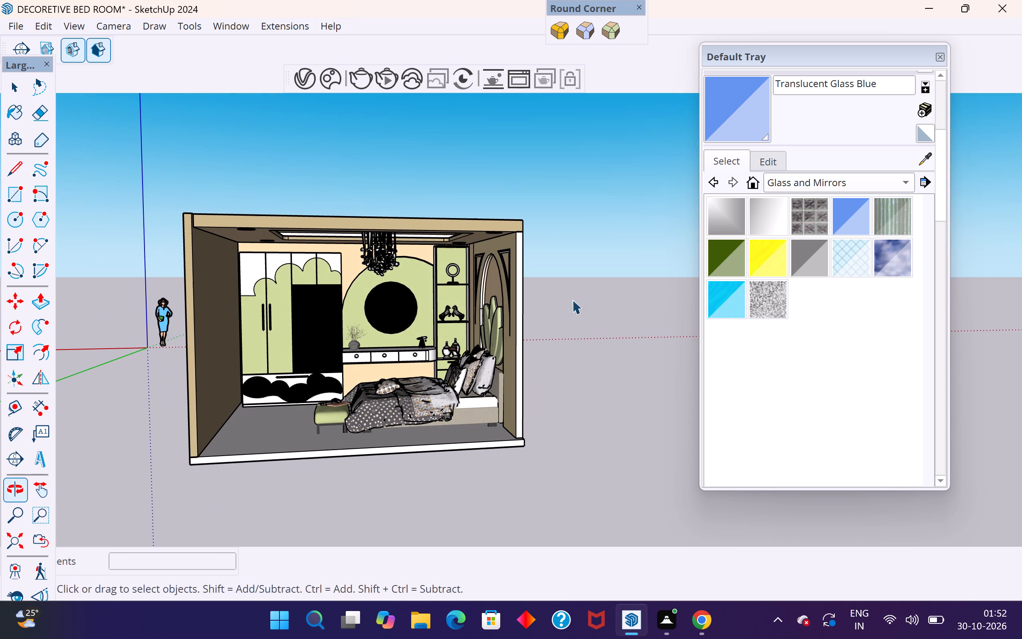
Search 3D Warehouse for "chair", browse the results page and close the library.
click(235, 29)
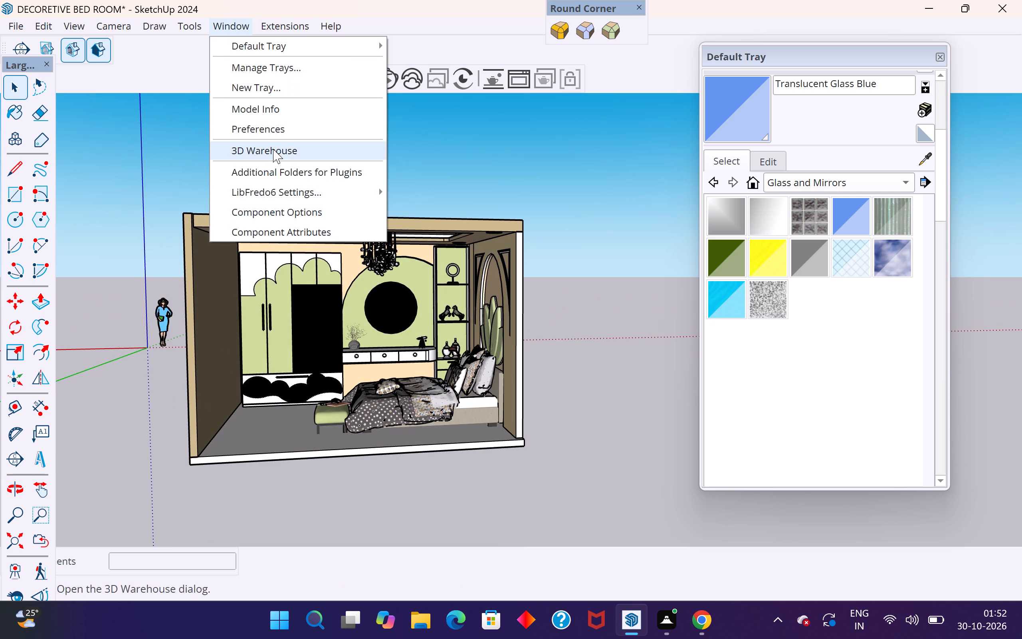
click(273, 149)
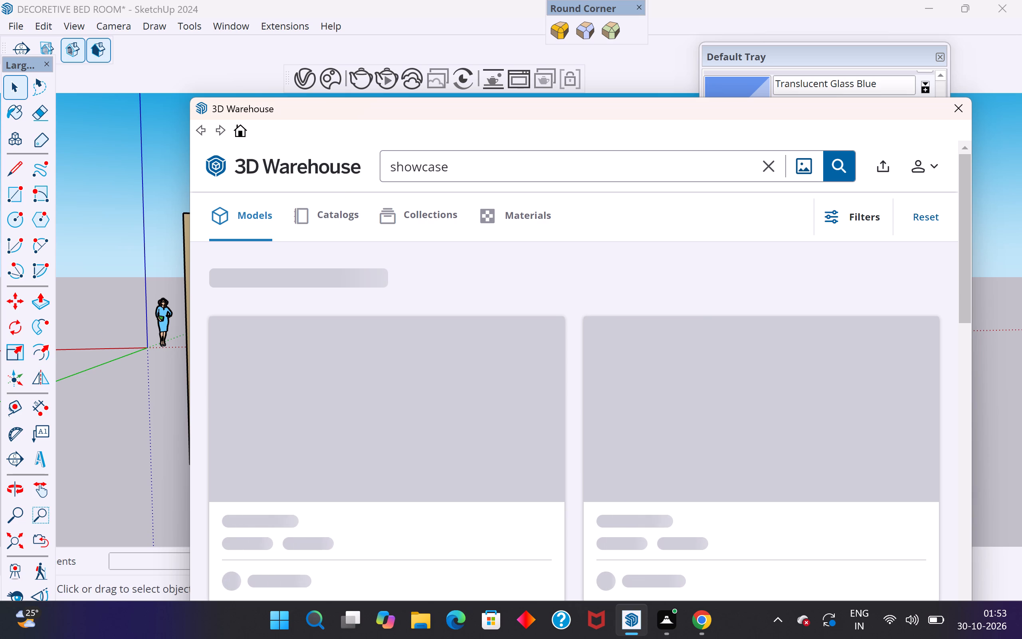
click(466, 170)
key(BackSpace)
key(BackSpace)
key(BackSpace)
key(BackSpace)
key(BackSpace)
key(BackSpace)
key(BackSpace)
key(BackSpace)
text(ch)
text(ai)
key(r)
key(Return)
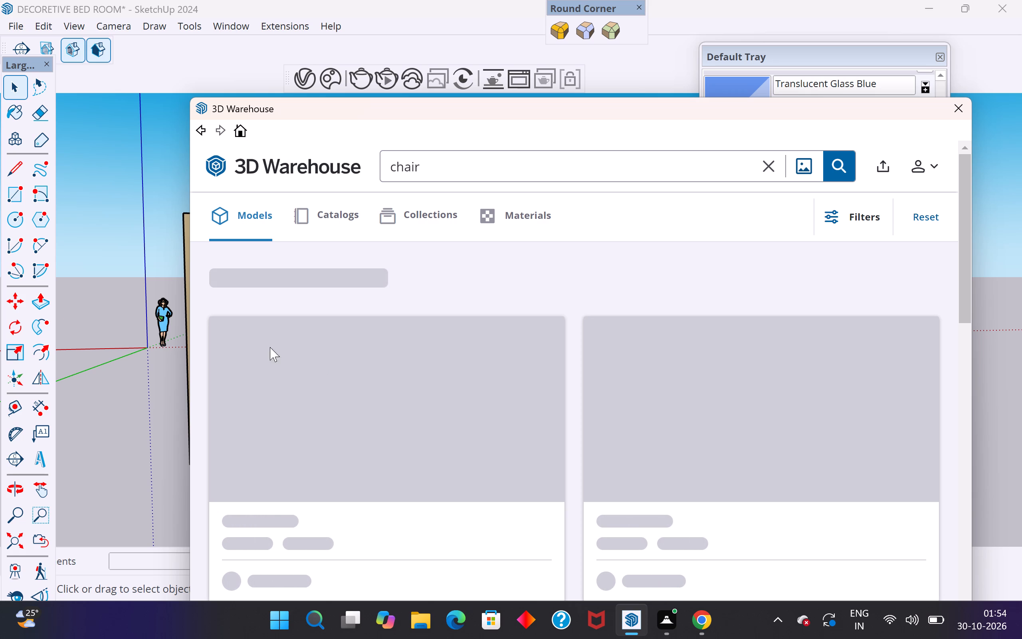
scroll(360, 246, down, 4)
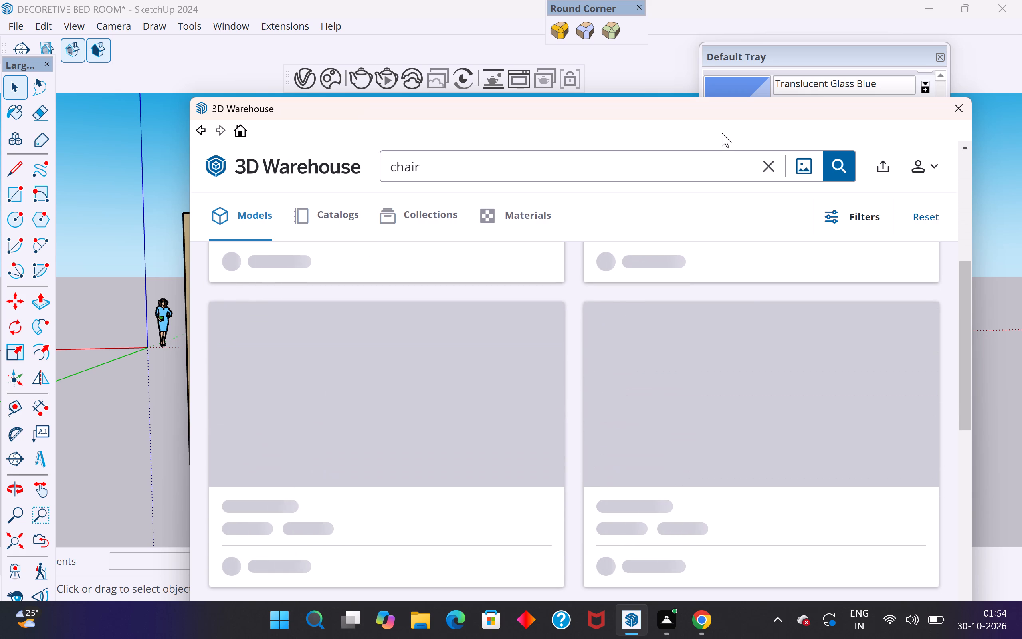
click(962, 108)
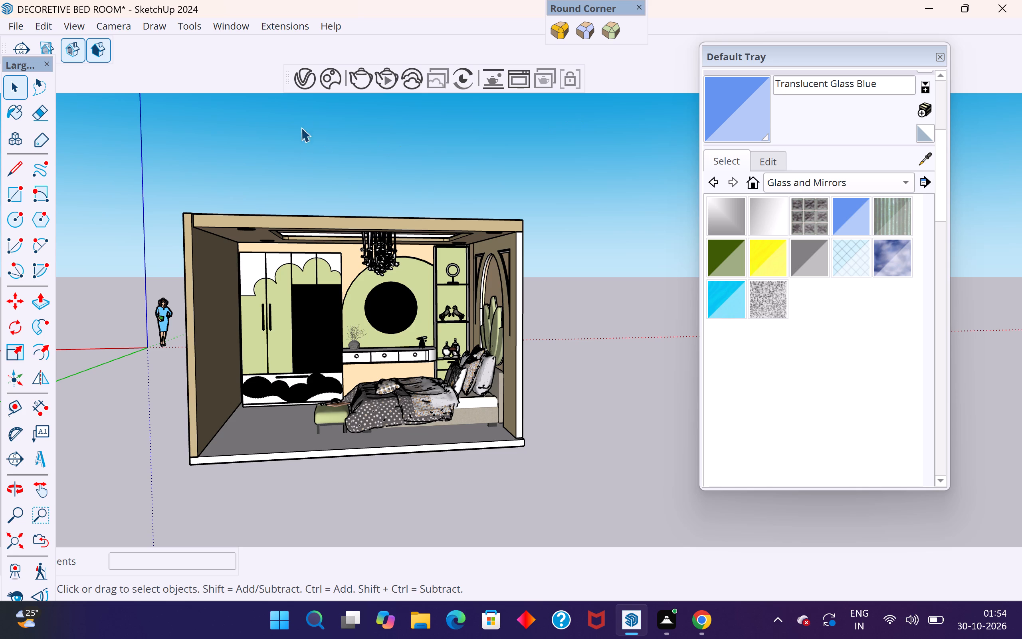
Check the Chaos Cosmos asset browser for downloaded assets and close it.
click(323, 80)
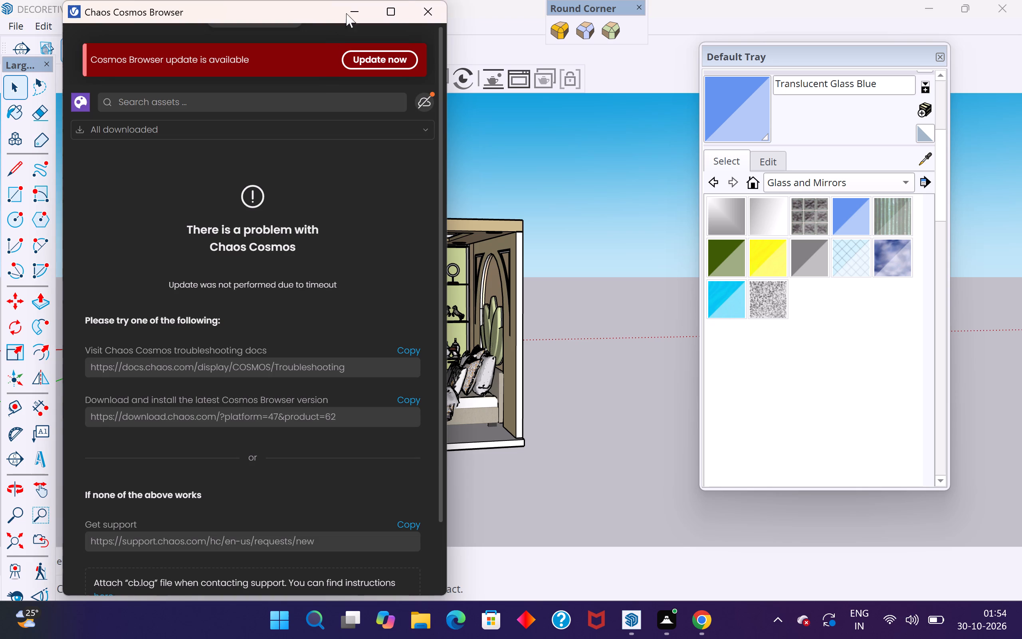
click(435, 7)
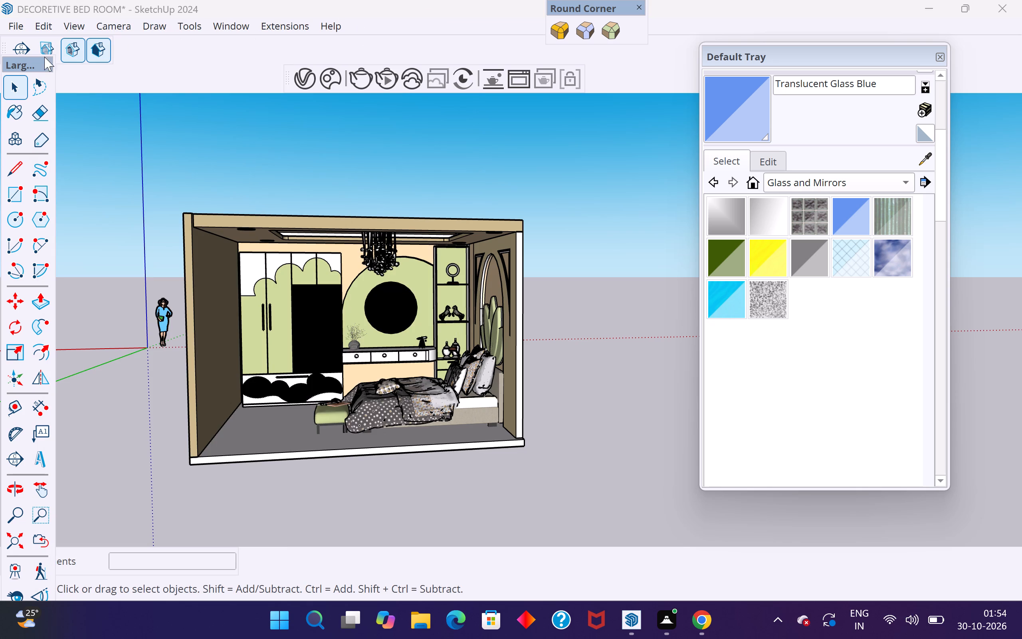
Save the decorative bedroom model under its existing file name and close SketchUp.
click(14, 24)
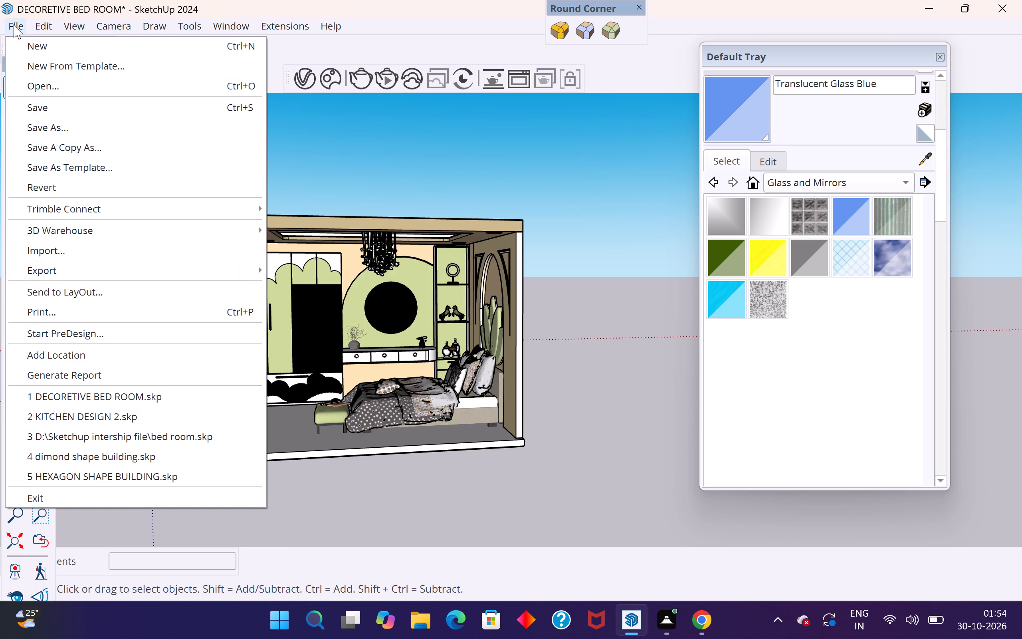
click(63, 111)
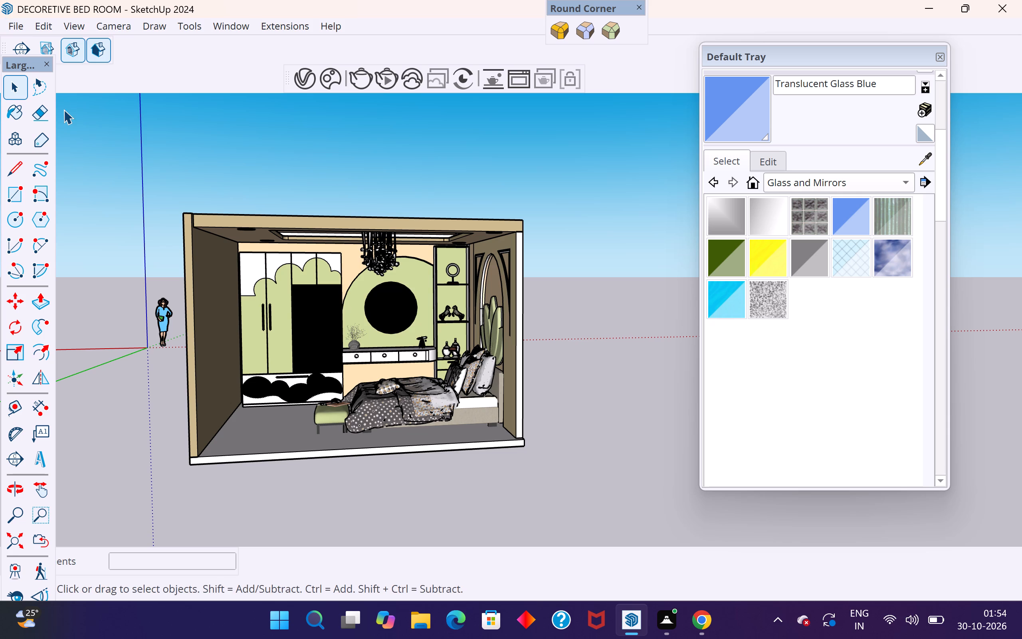
click(18, 28)
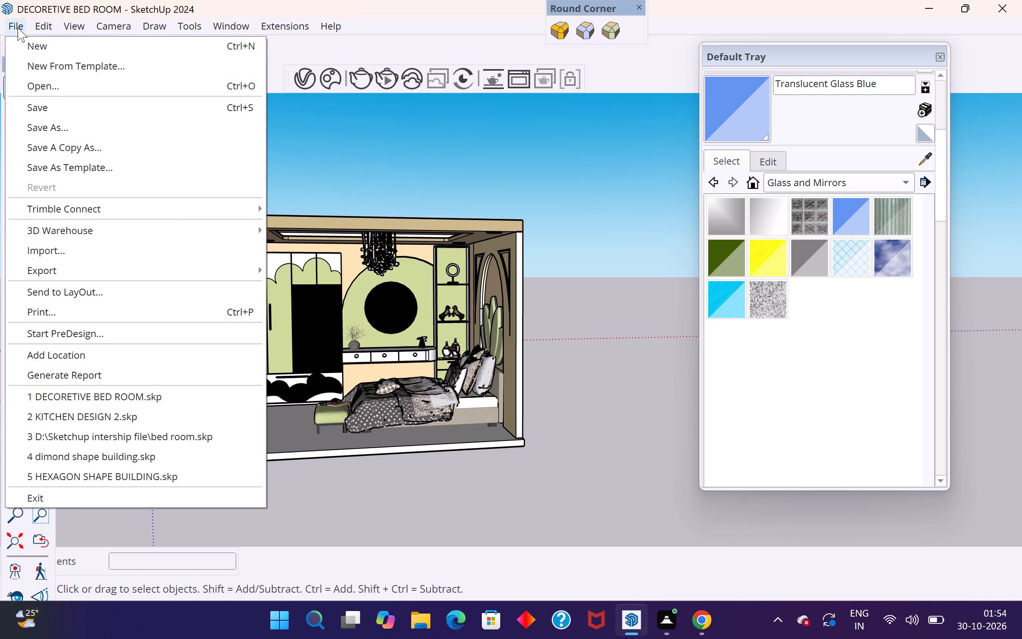
click(64, 111)
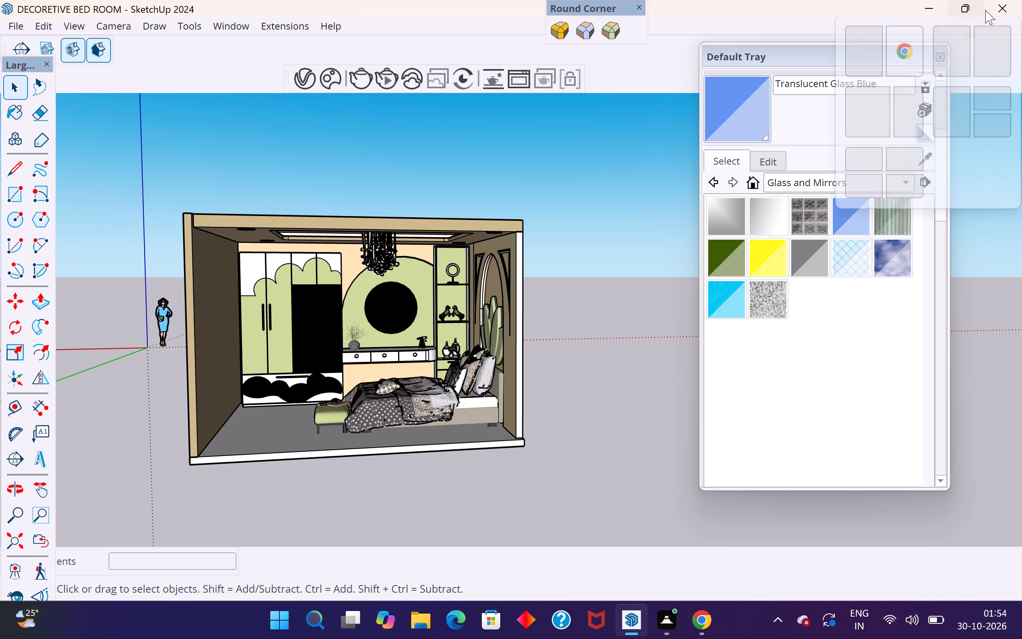
click(1004, 0)
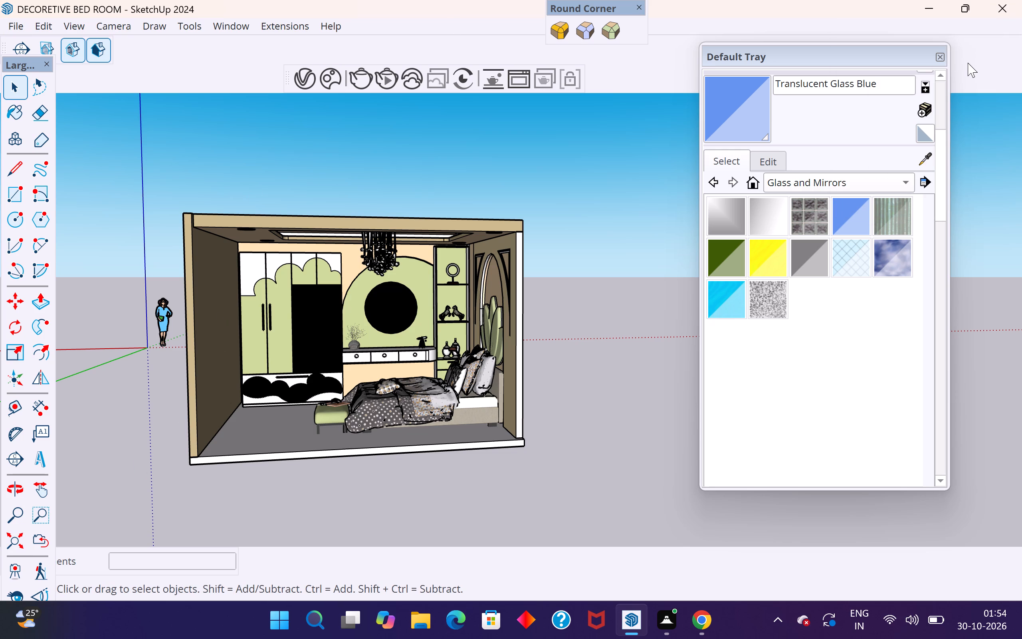
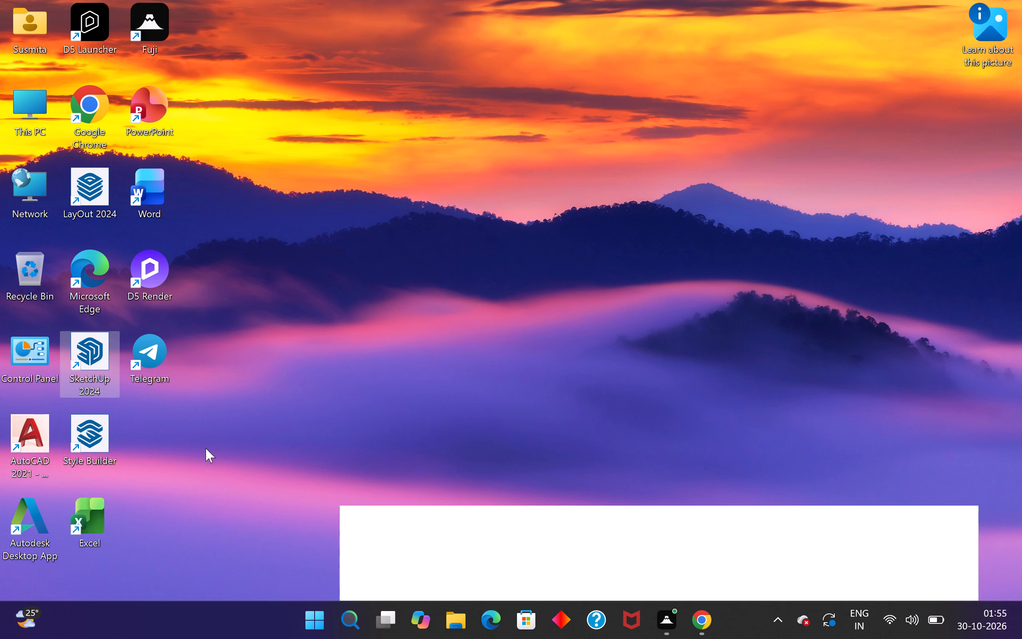
Relaunch SketchUp 2024 from the desktop, refresh the desktop, and close the duplicate Welcome to SketchUp window.
double_click(72, 358)
right_click(427, 264)
click(483, 331)
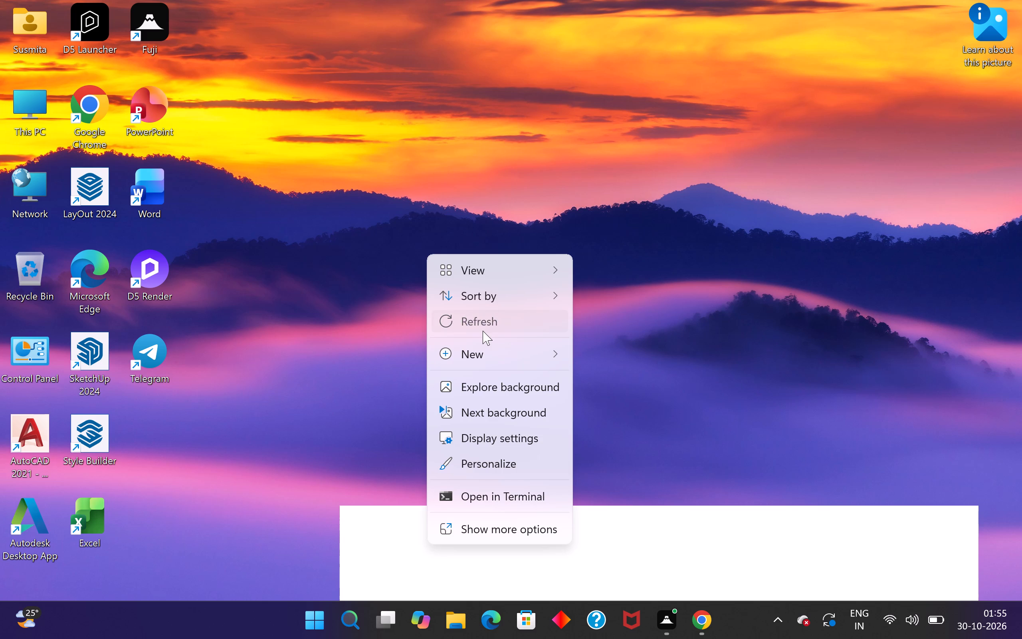
double_click(91, 363)
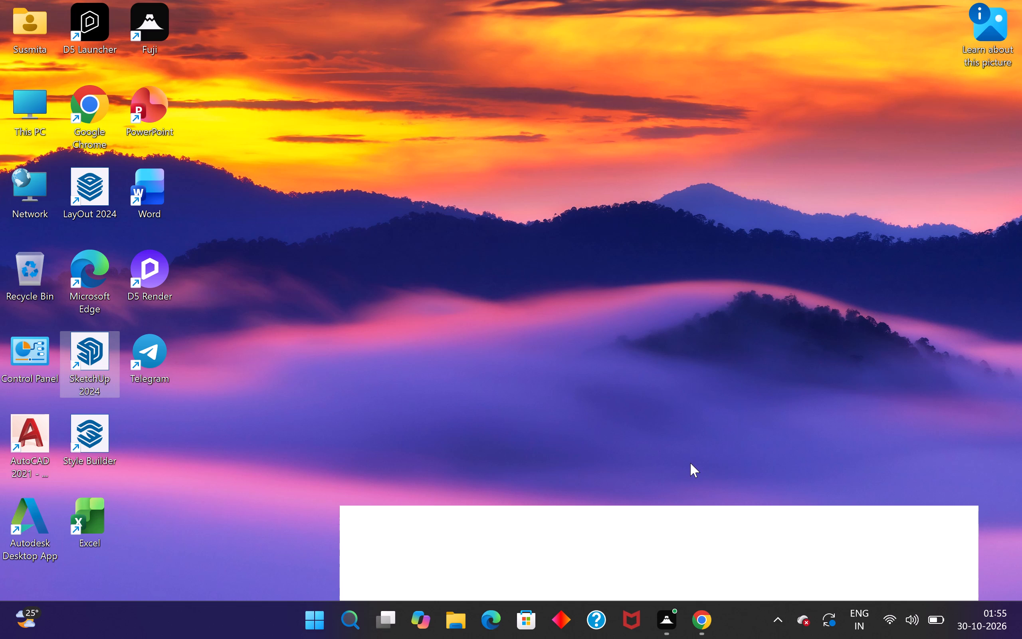
right_click(93, 440)
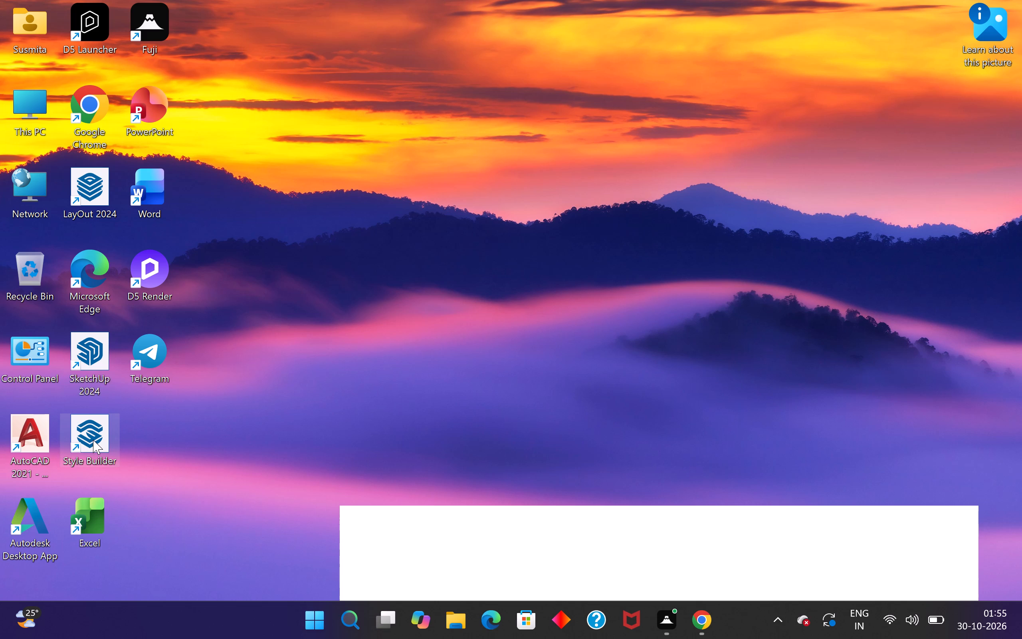
click(154, 79)
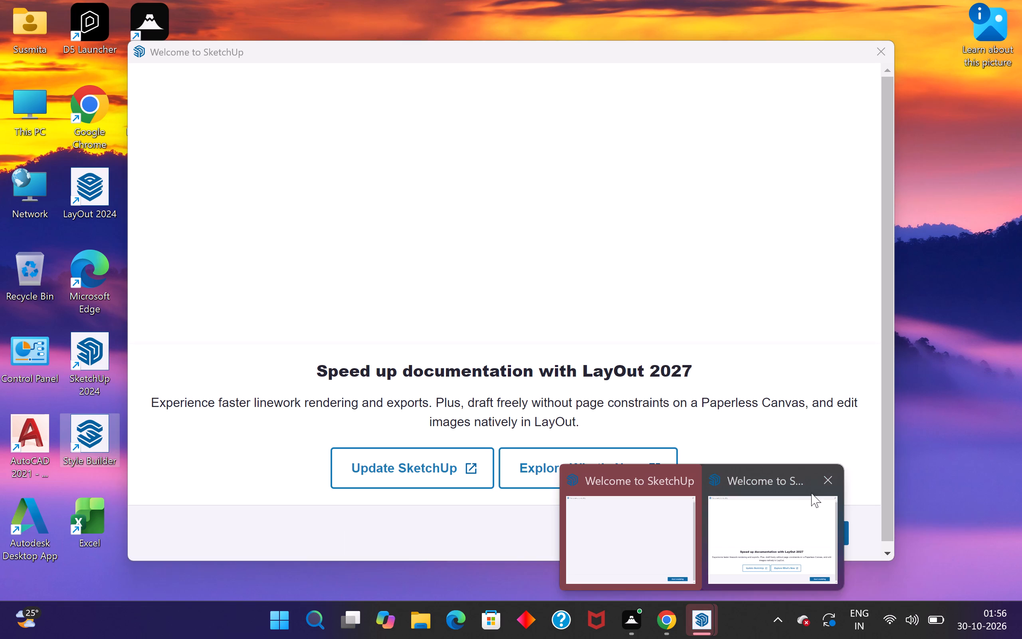
click(818, 482)
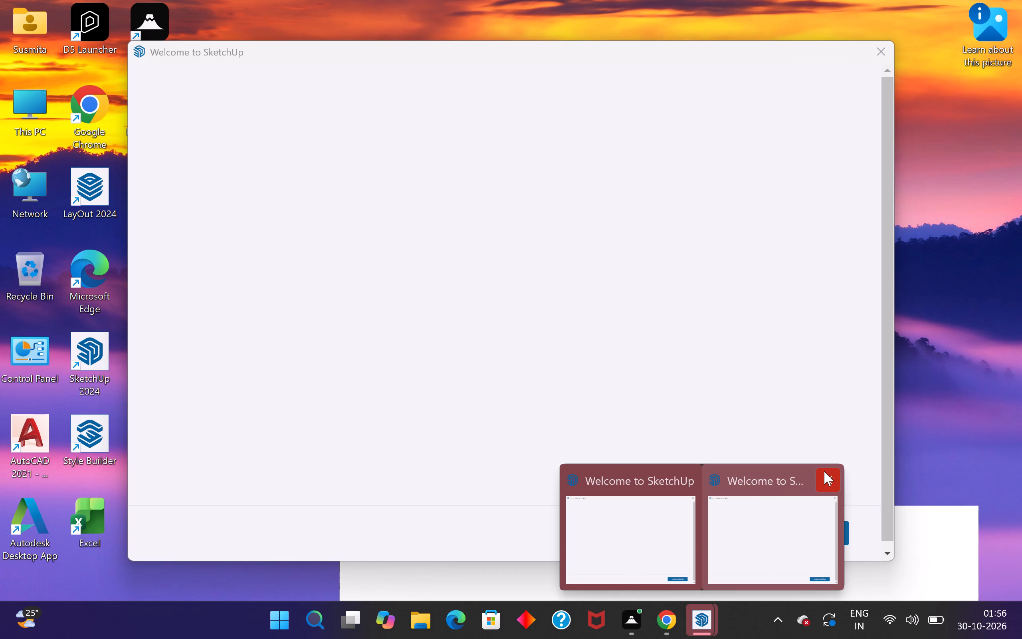
click(829, 471)
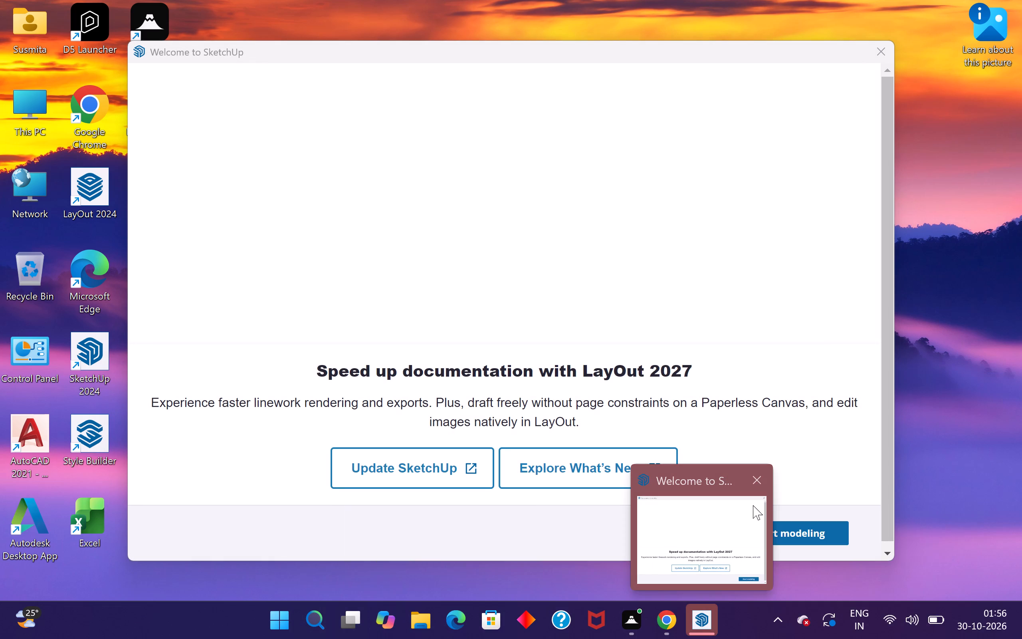
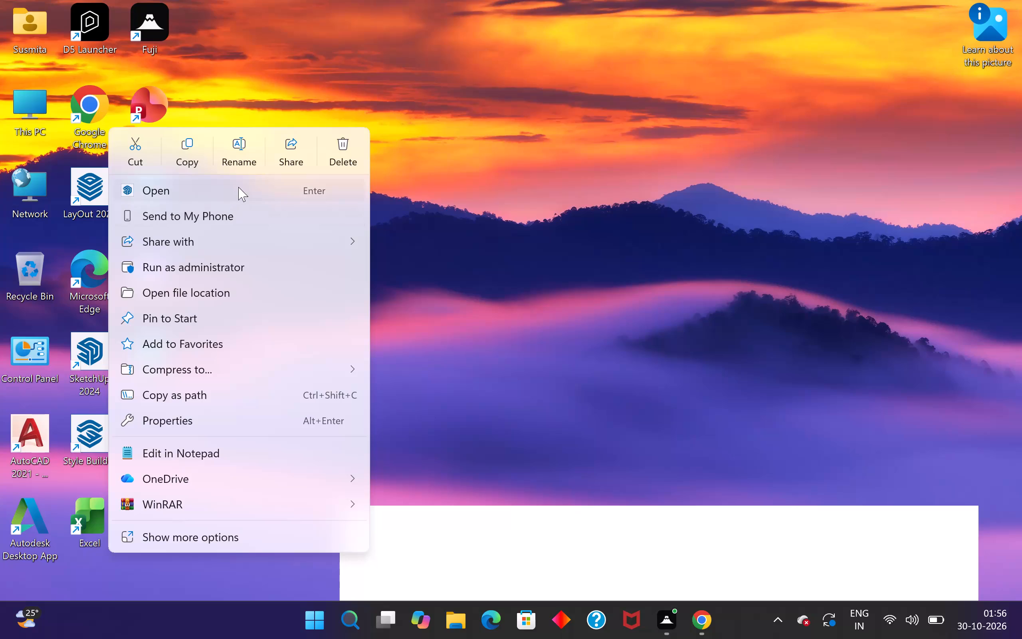
Launch SketchUp 2024 from its desktop shortcut.
click(238, 187)
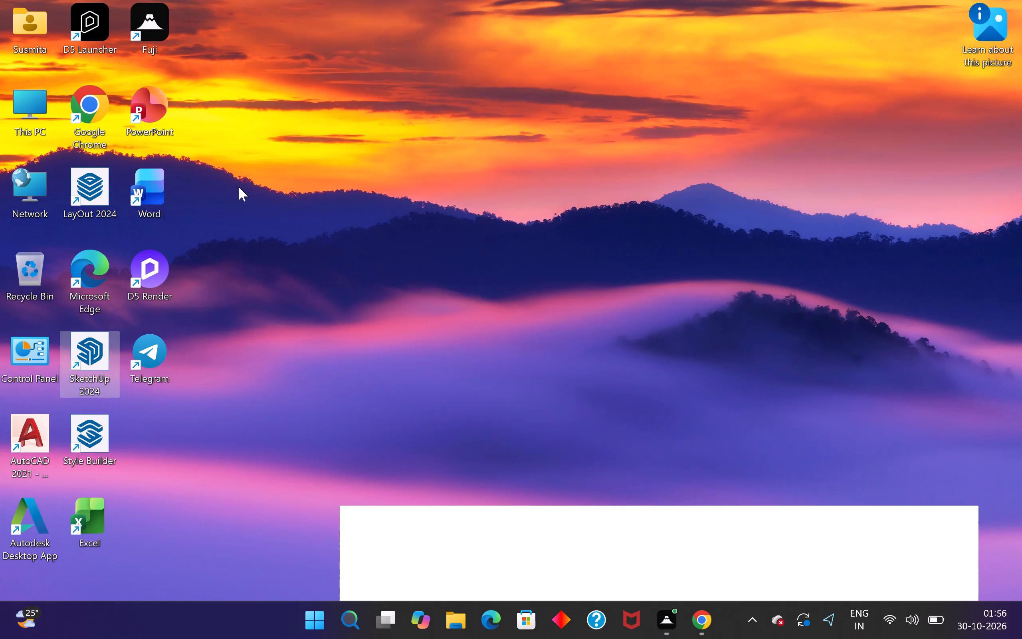
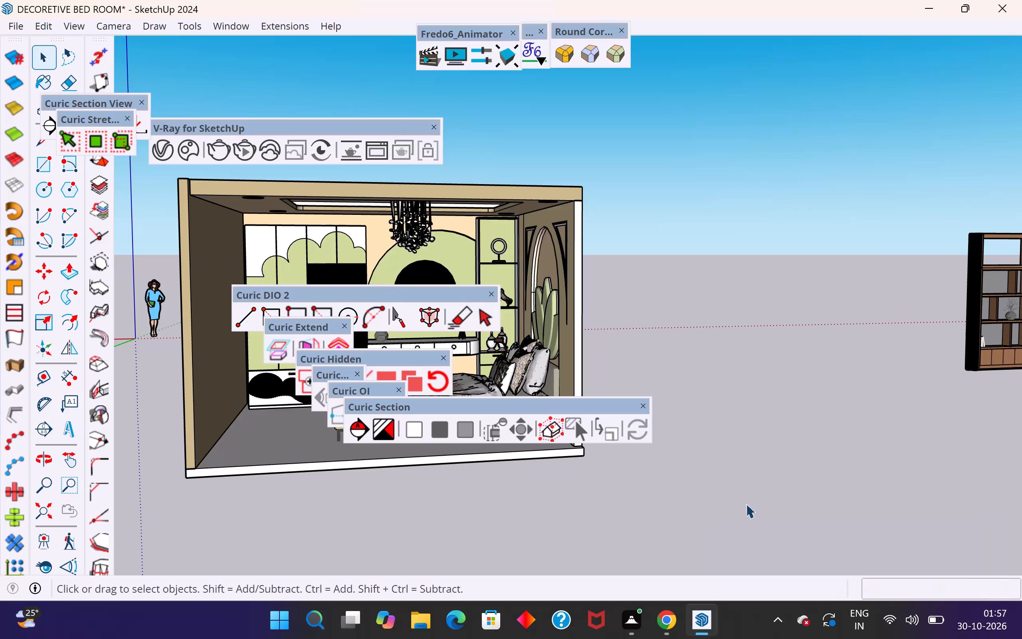
Close the stacked Curic Section, OI, Hidden, Extend and DIO 2 toolbars, plus the small Curic one among them, covering the bedroom model.
click(645, 406)
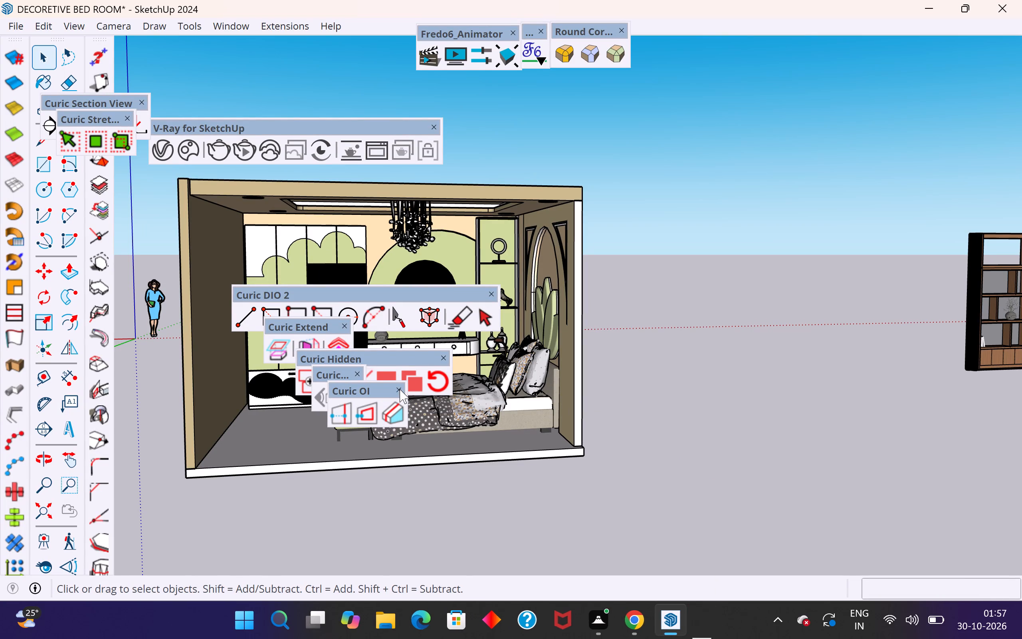
click(400, 389)
click(446, 358)
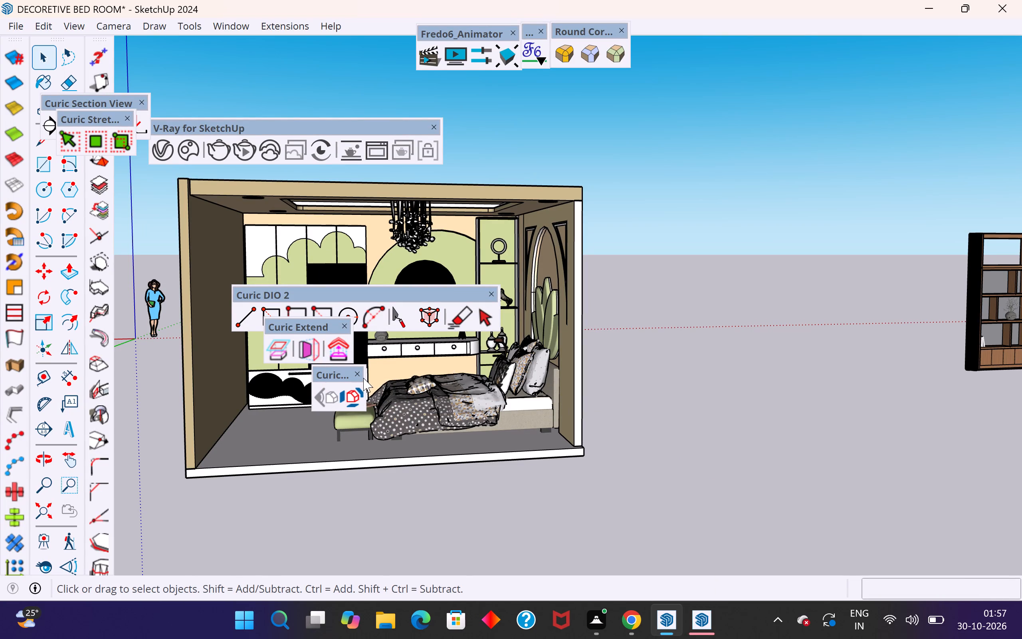
click(360, 376)
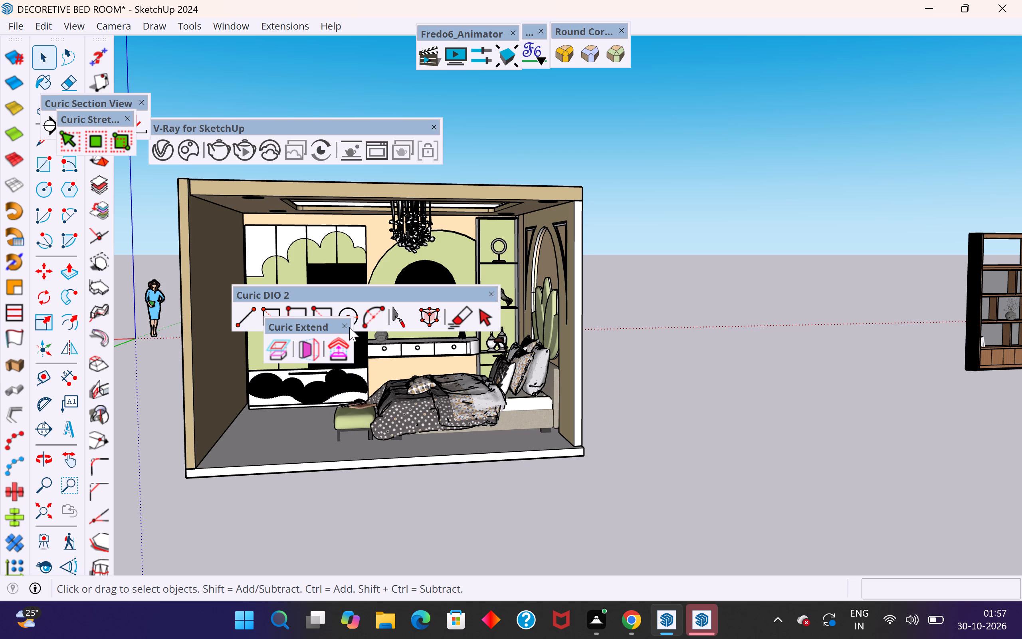
click(341, 326)
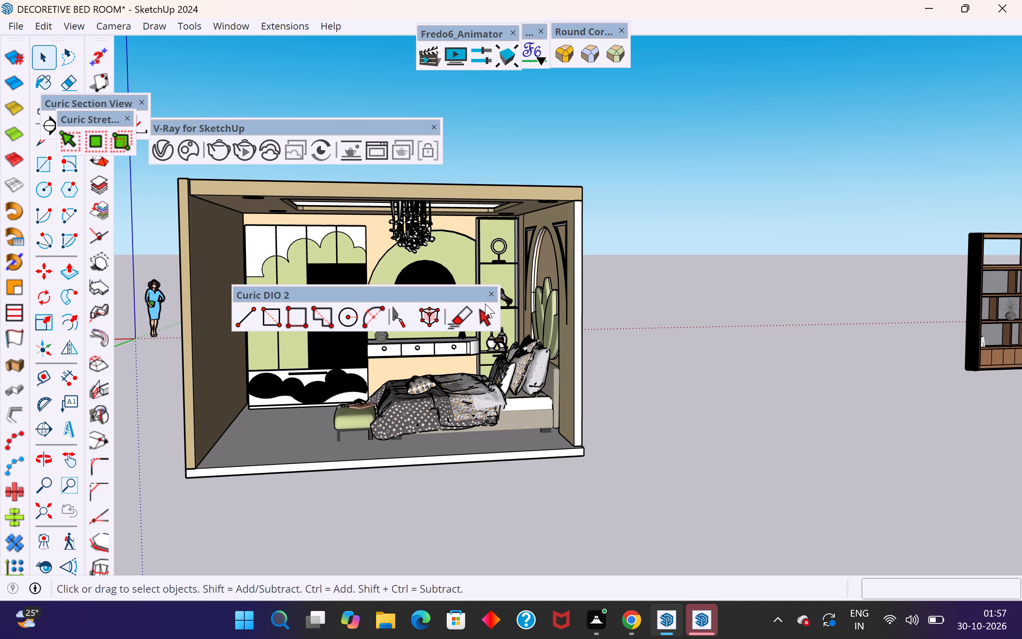
click(491, 296)
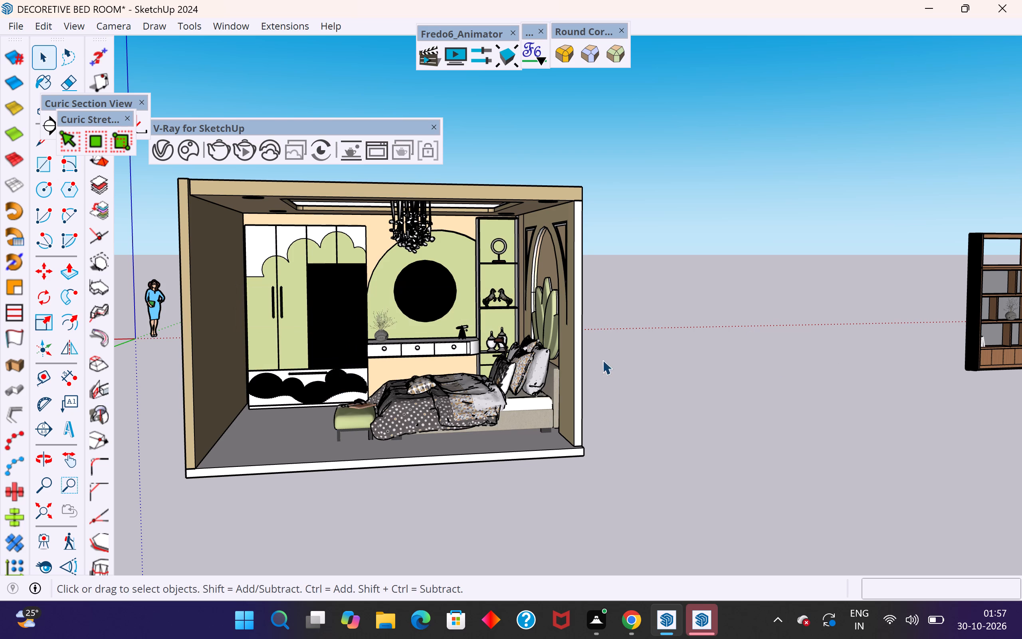
Close the floating Round Corner toolbar, the small Fredo6 toolbar and the Fredo6_Animator toolbar.
scroll(711, 354, down, 4)
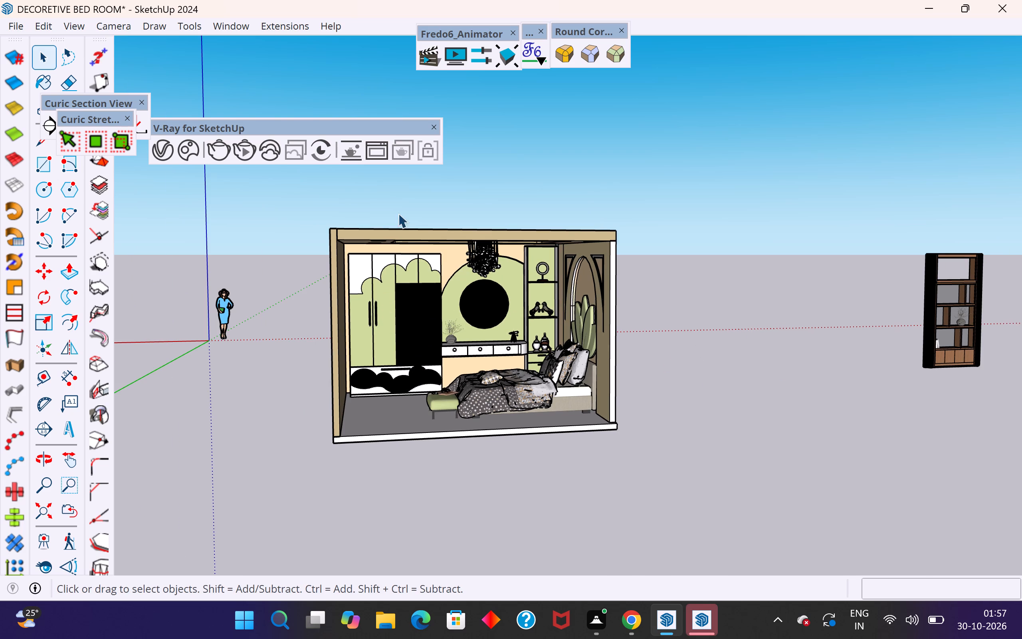
click(620, 29)
click(544, 29)
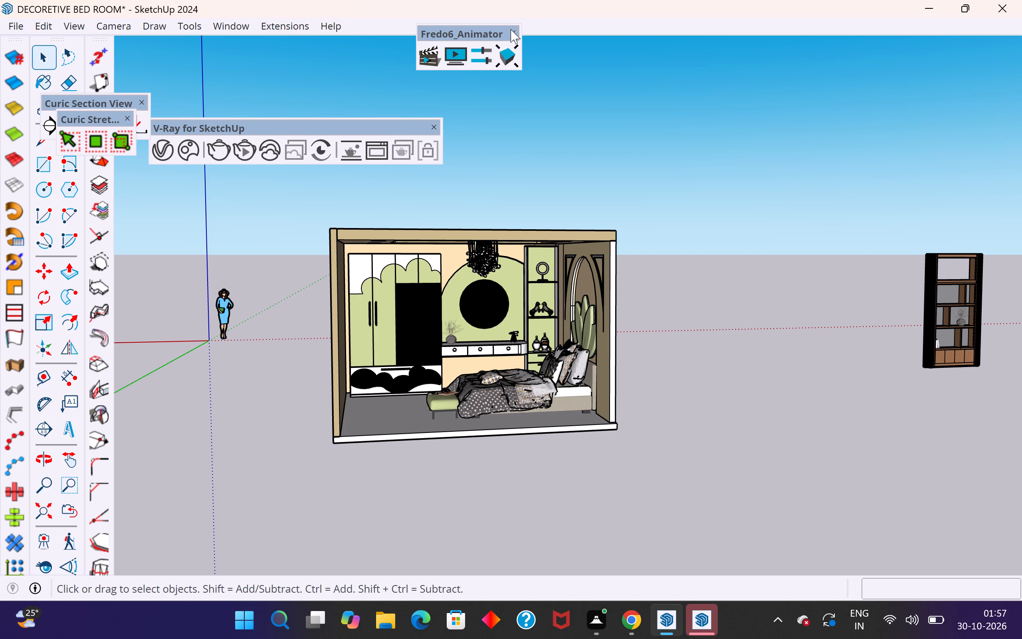
click(514, 29)
Examine the bedroom model from several angles, ending on its wardrobe, dressing wall and bed.
click(707, 149)
scroll(776, 360, down, 6)
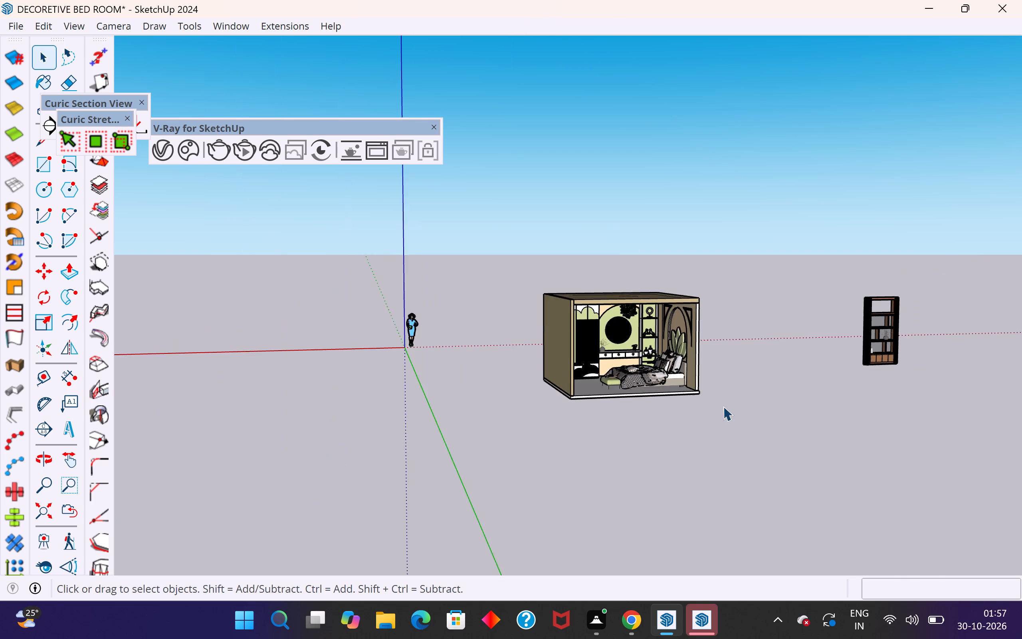
scroll(719, 406, up, 9)
middle_drag(735, 411, 501, 381)
scroll(752, 330, down, 5)
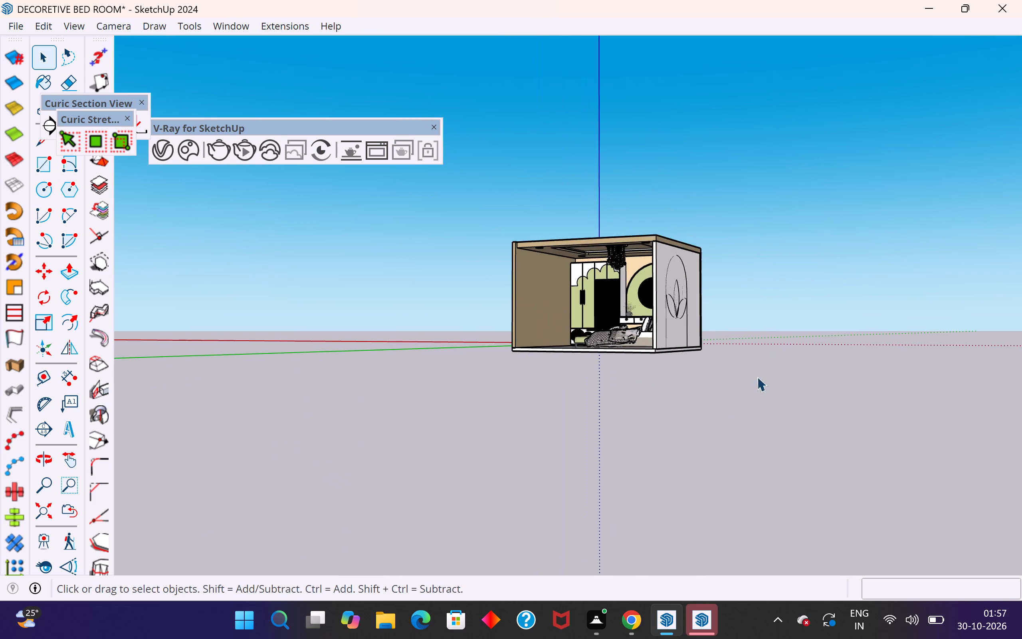
scroll(588, 304, up, 11)
middle_drag(726, 271, 842, 371)
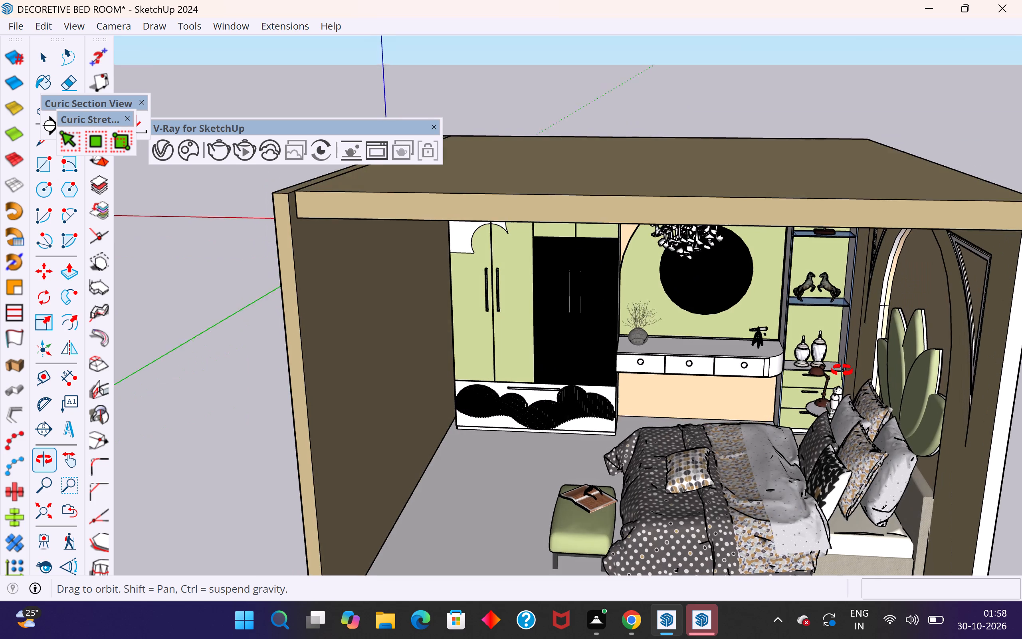
middle_drag(842, 371, 823, 335)
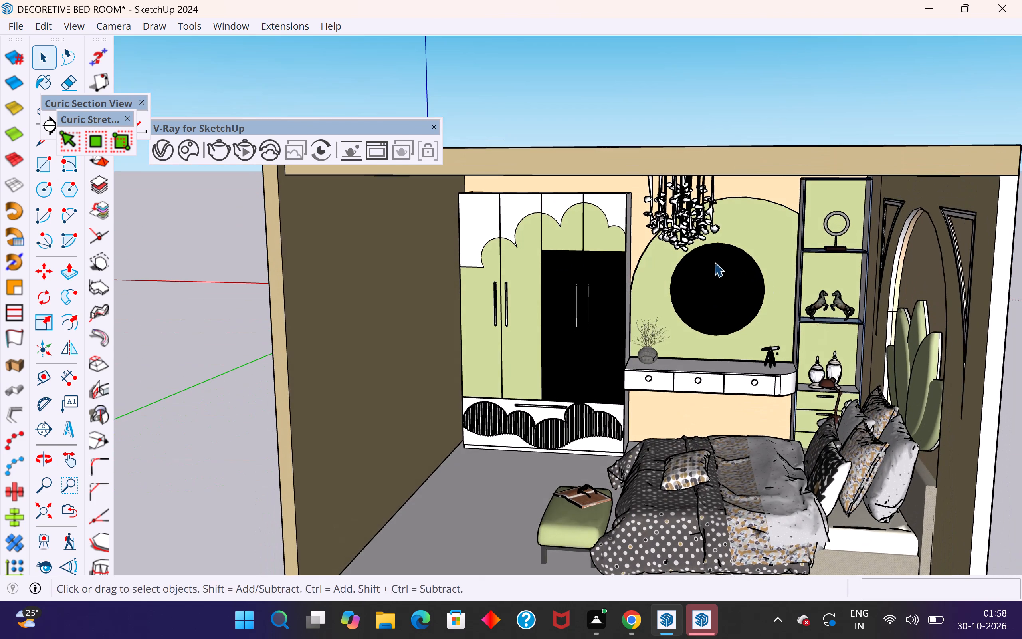
Open the 3D Warehouse window.
click(270, 22)
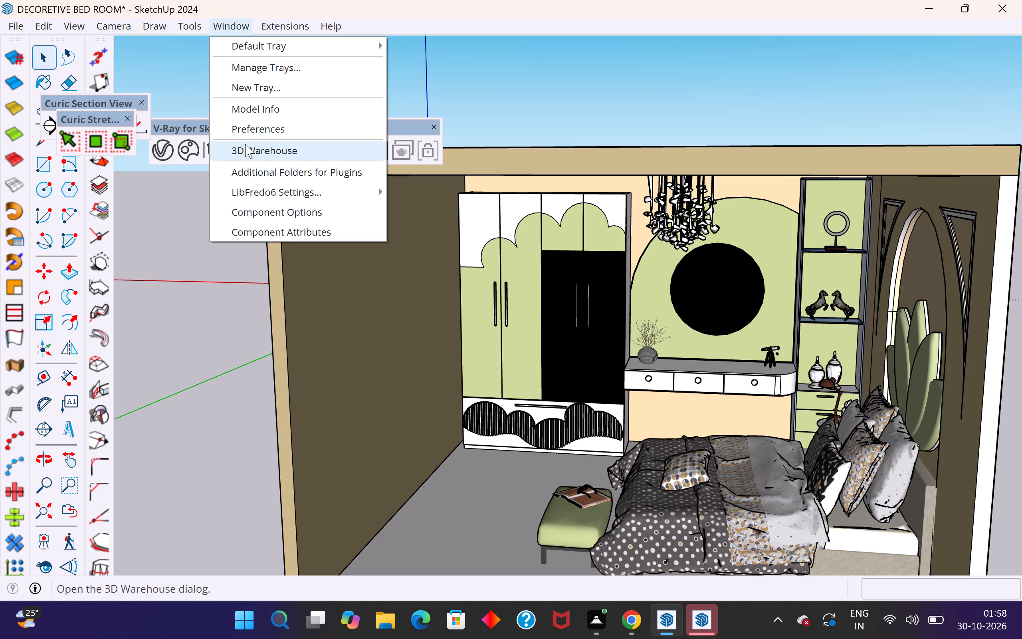
click(246, 147)
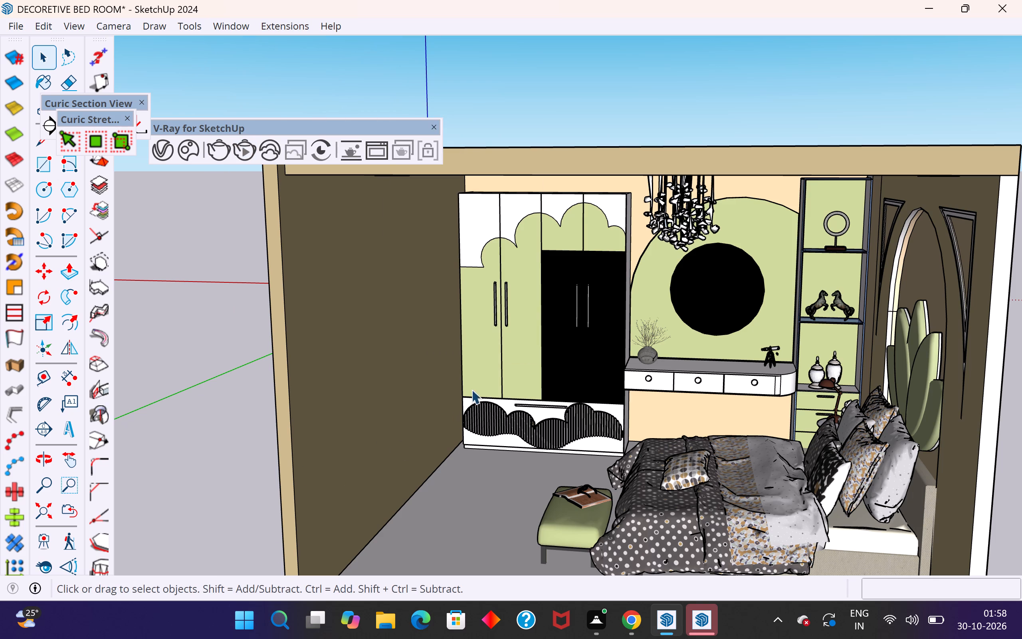
scroll(543, 359, down, 2)
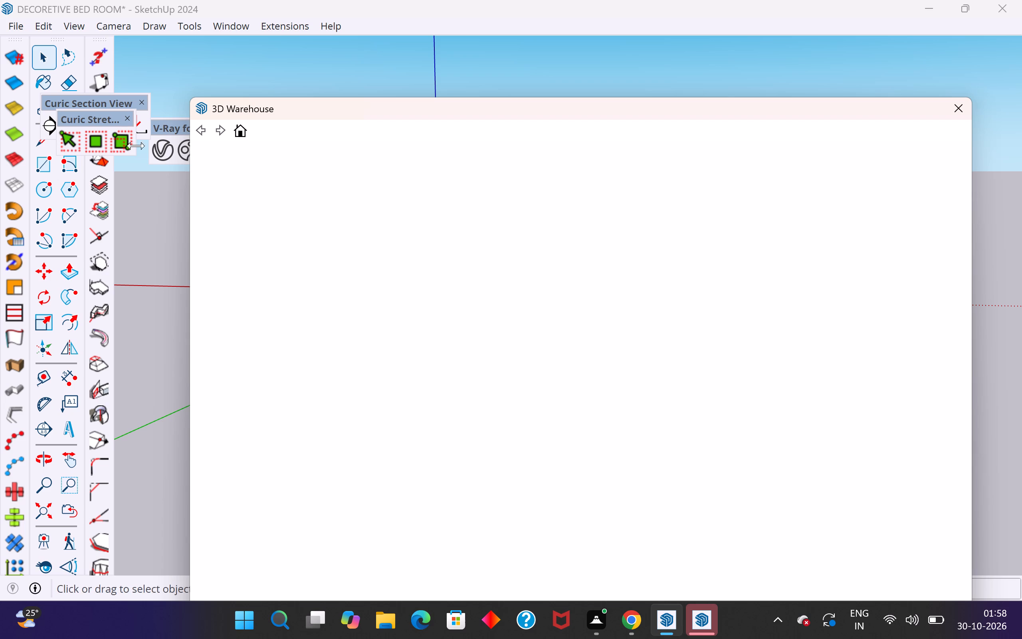
Close the floating Curic Section View and Curic Stretch toolbars.
click(143, 100)
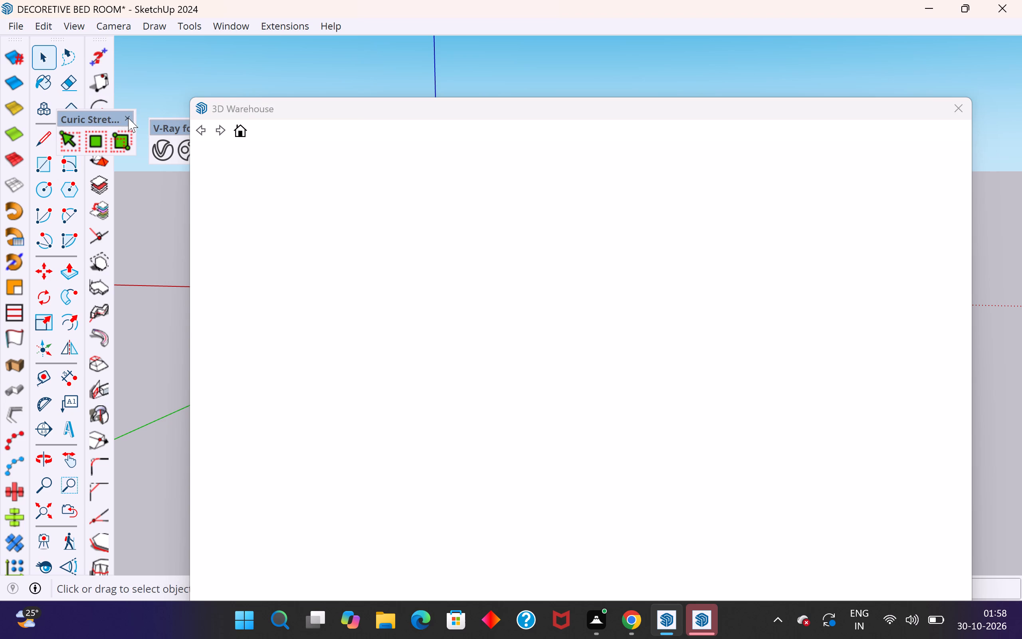
click(128, 118)
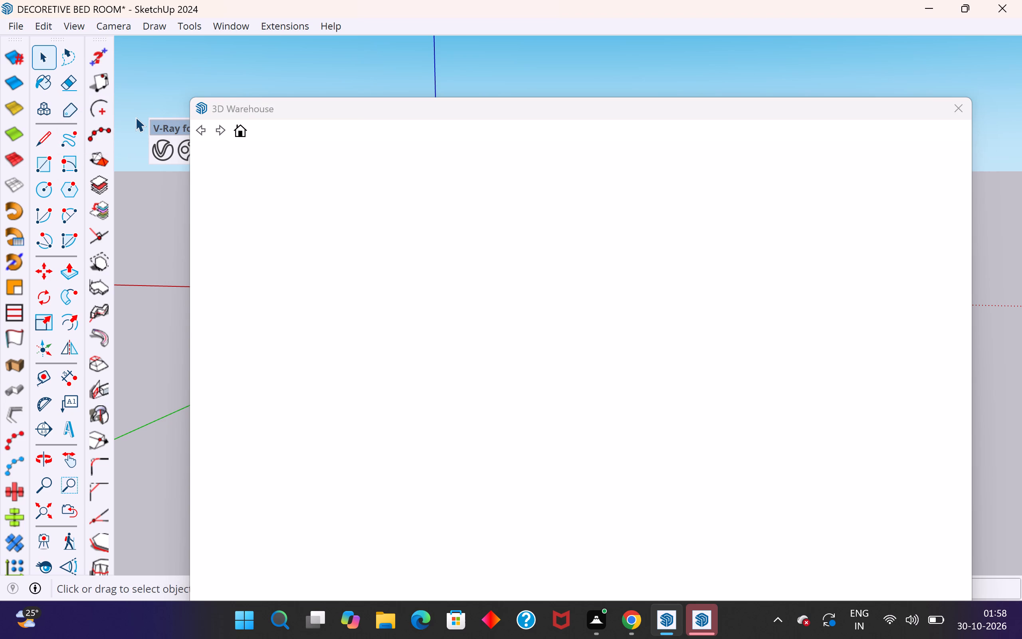
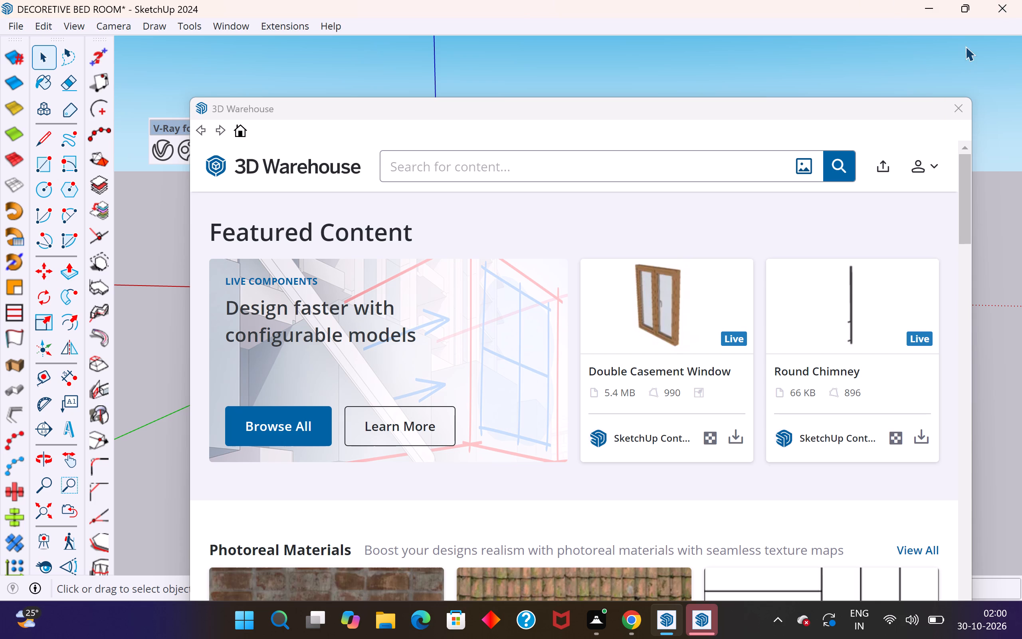
Search the 3D Warehouse models for "chair".
drag(662, 159, 661, 155)
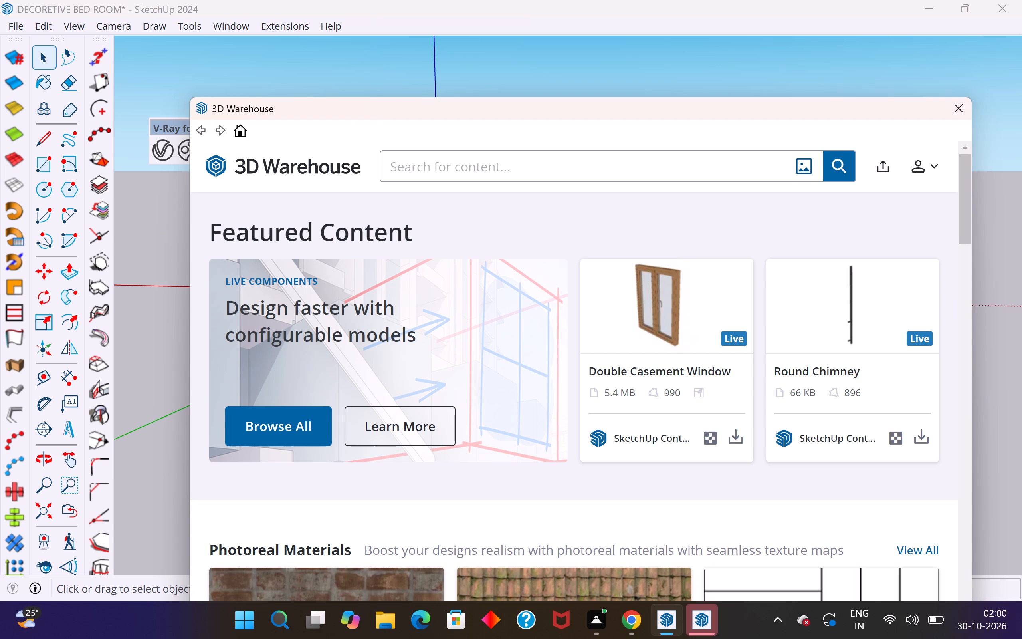
text(chair)
key(Return)
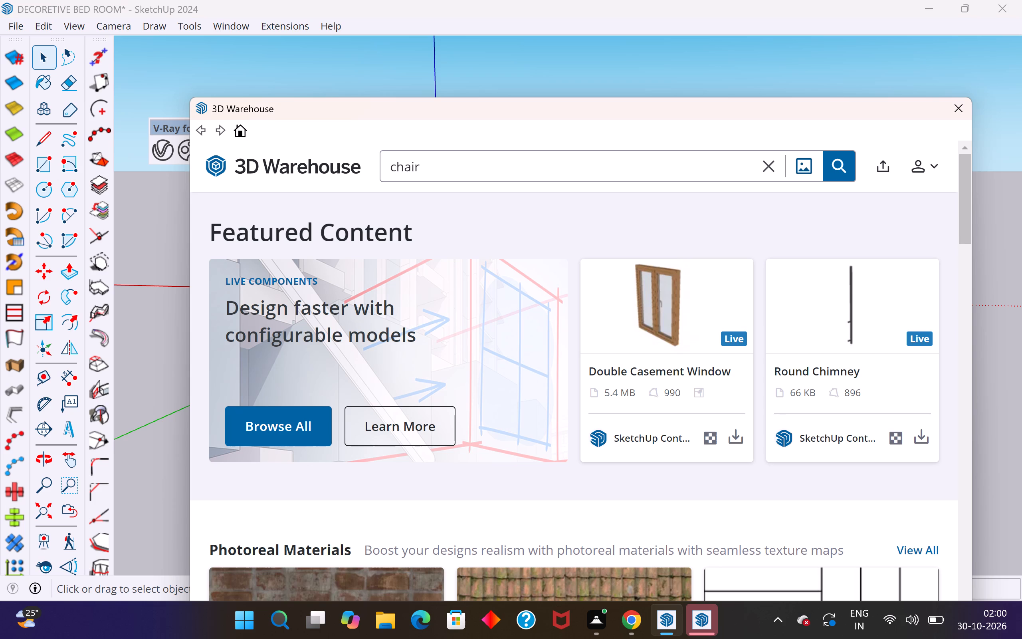
click(844, 164)
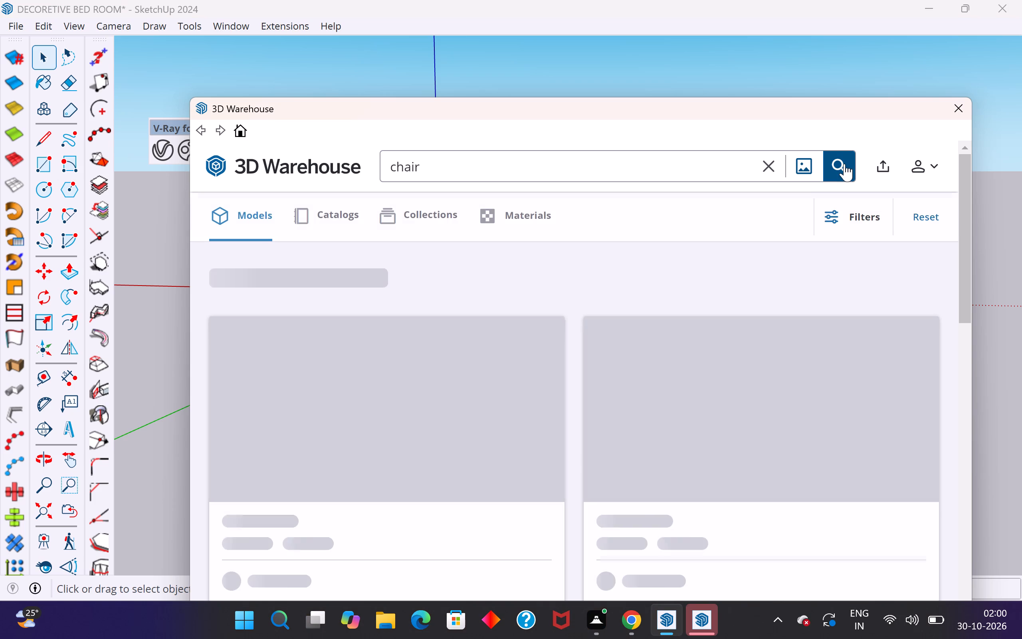
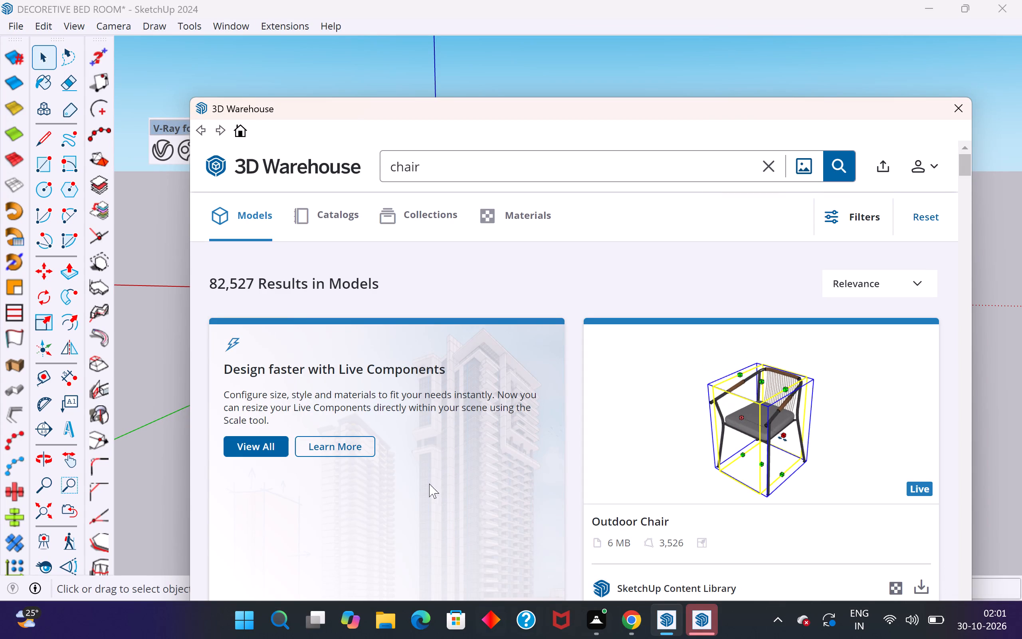
Browse the chair models in the search results for one that suits the bedroom.
scroll(622, 487, down, 5)
scroll(585, 331, down, 5)
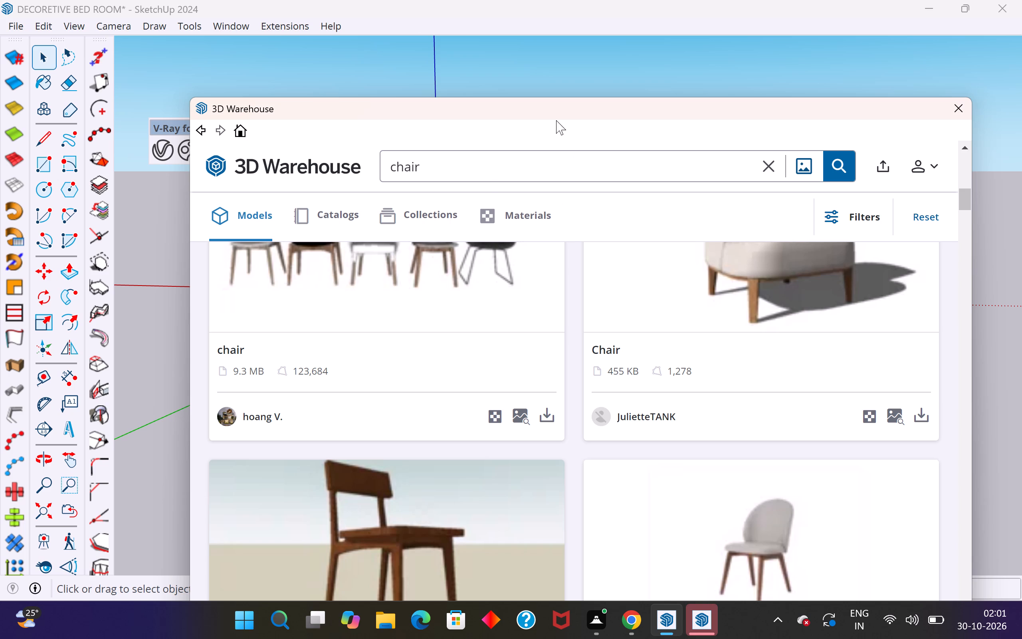
click(588, 73)
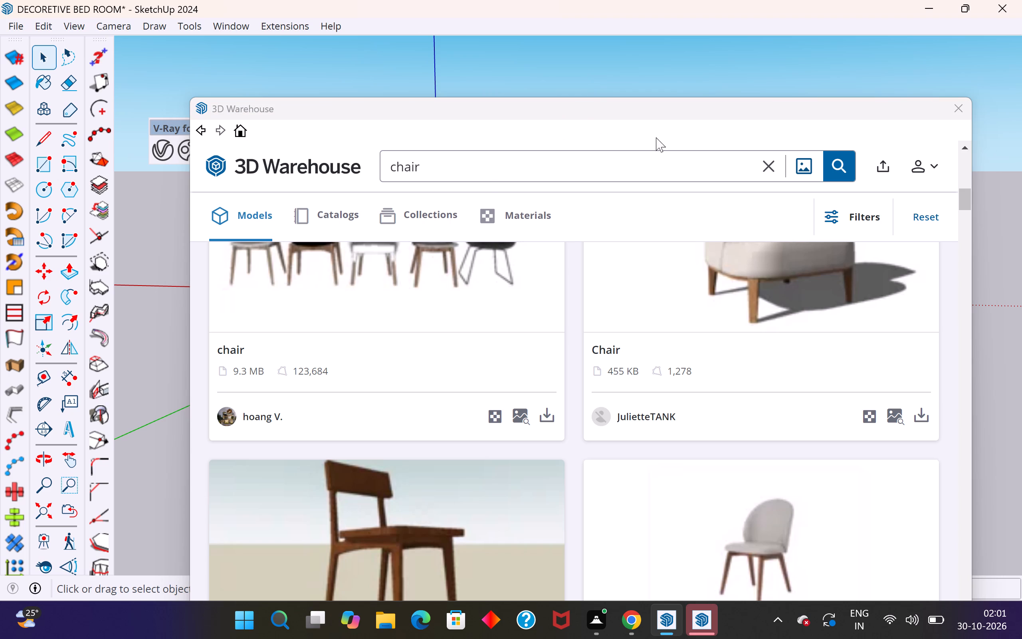
scroll(545, 363, down, 5)
scroll(545, 363, up, 4)
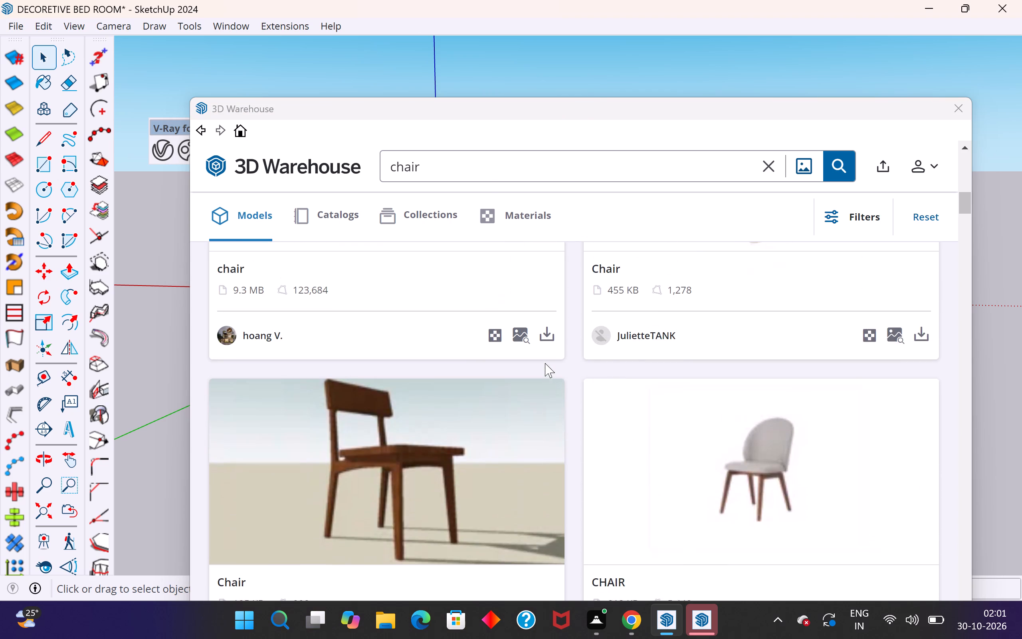
scroll(545, 363, down, 9)
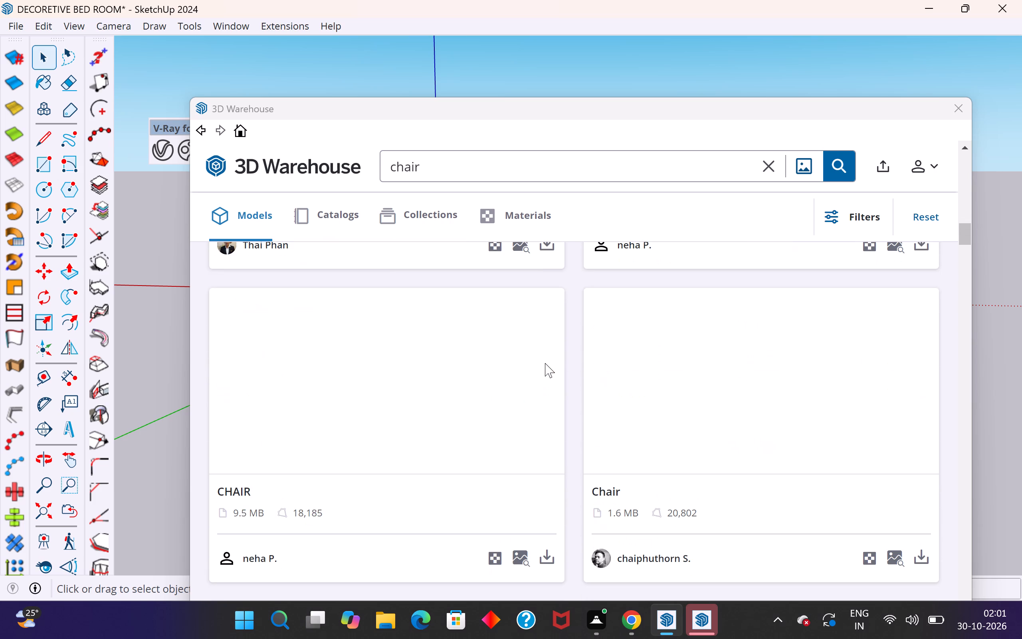
scroll(545, 363, down, 3)
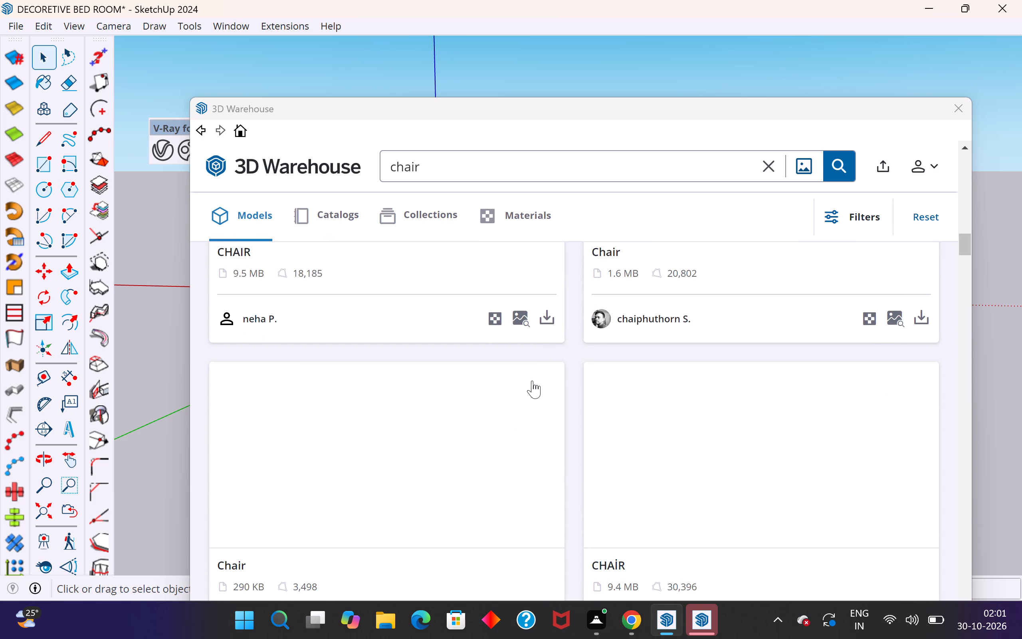
scroll(560, 446, down, 3)
scroll(559, 445, up, 3)
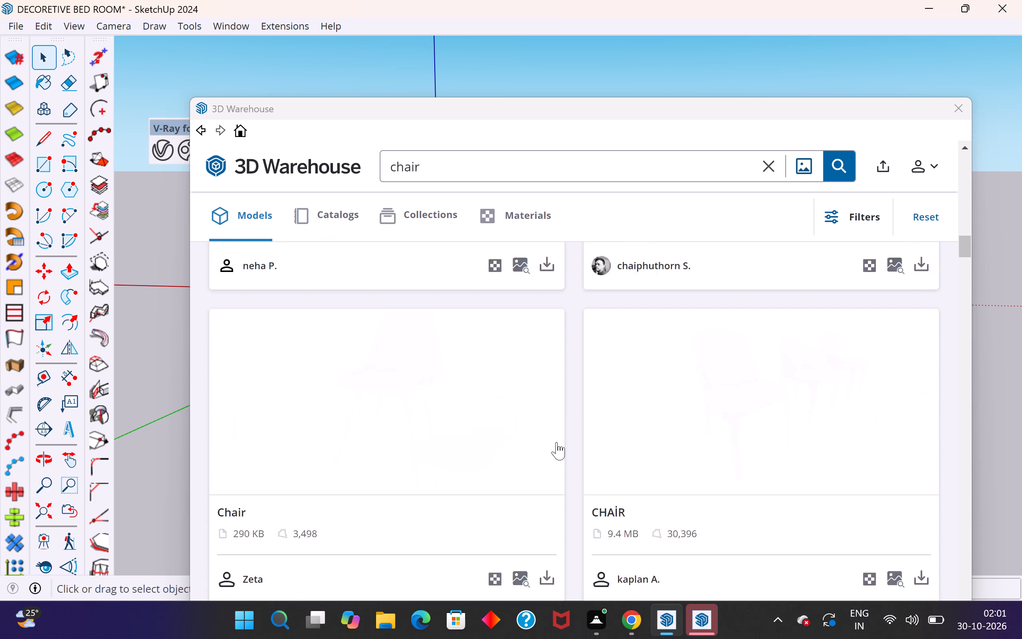
scroll(553, 435, up, 6)
scroll(553, 432, down, 1)
scroll(553, 432, up, 1)
scroll(553, 432, down, 3)
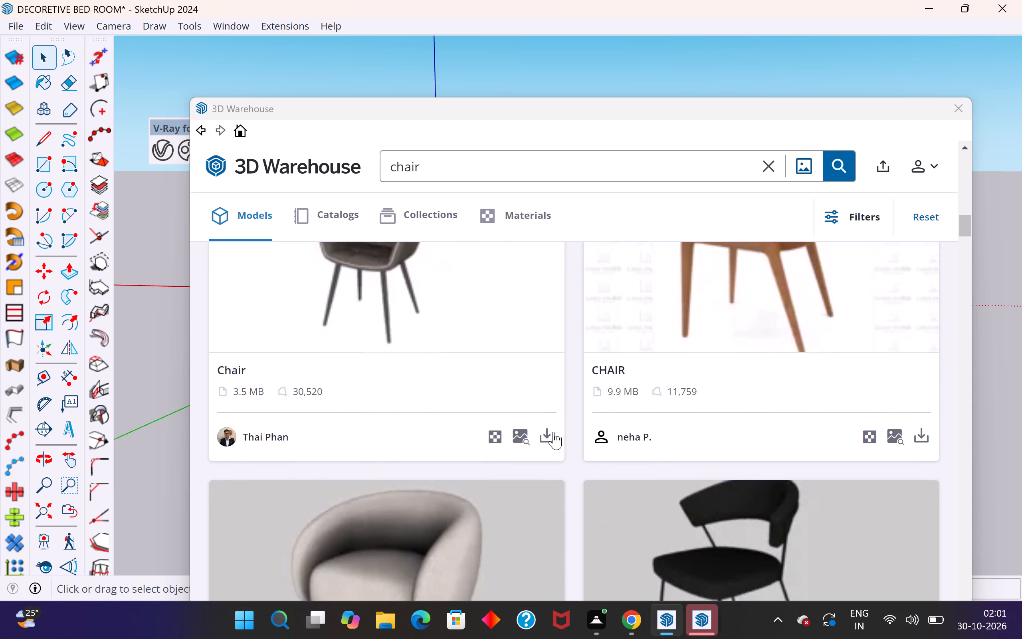
scroll(553, 432, down, 9)
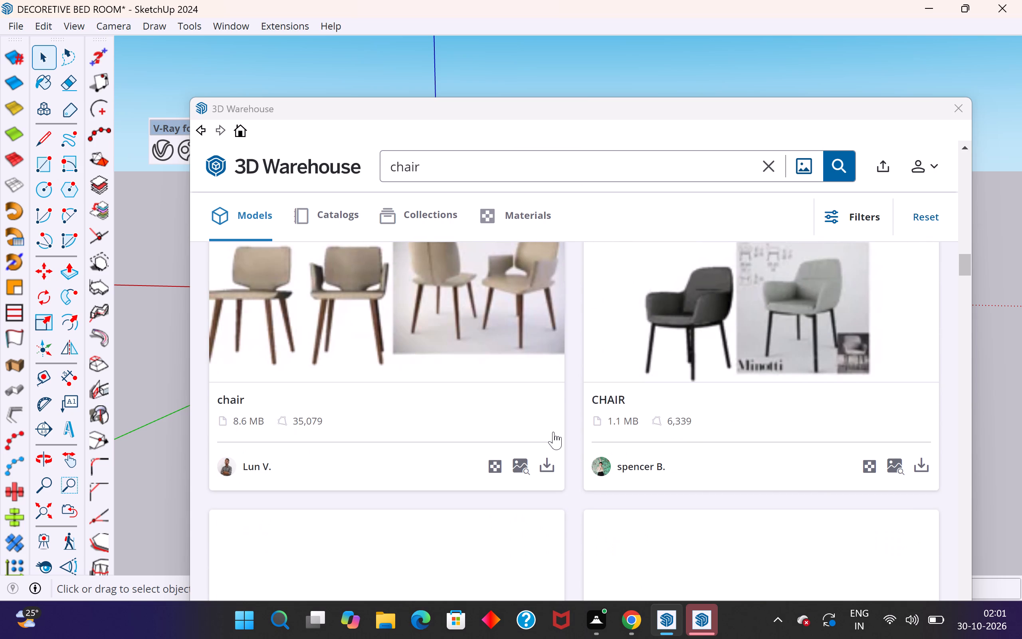
scroll(553, 432, down, 4)
scroll(553, 432, up, 2)
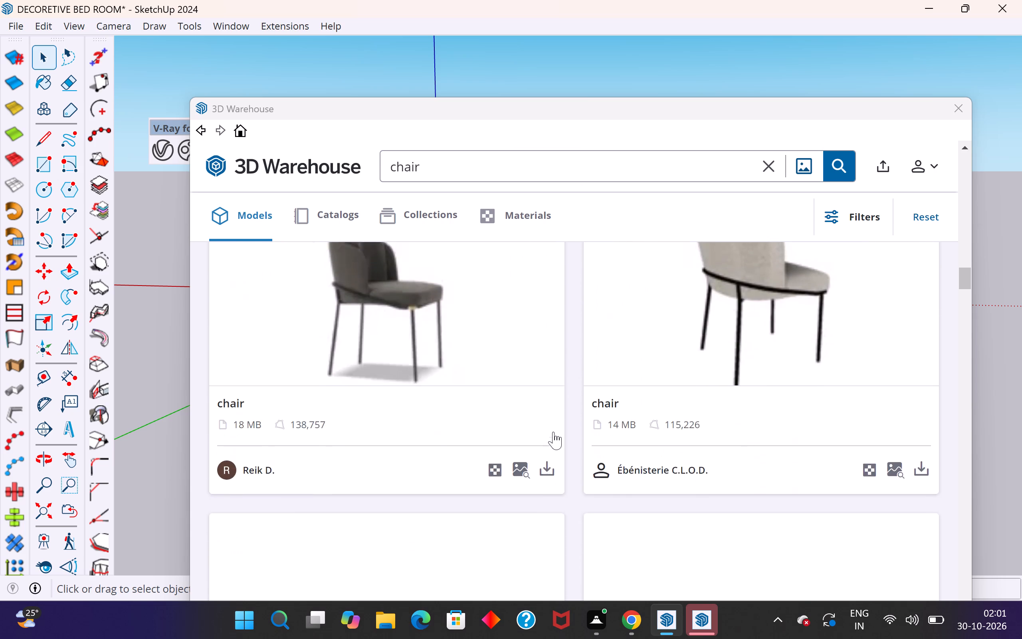
scroll(553, 432, up, 2)
scroll(553, 432, down, 7)
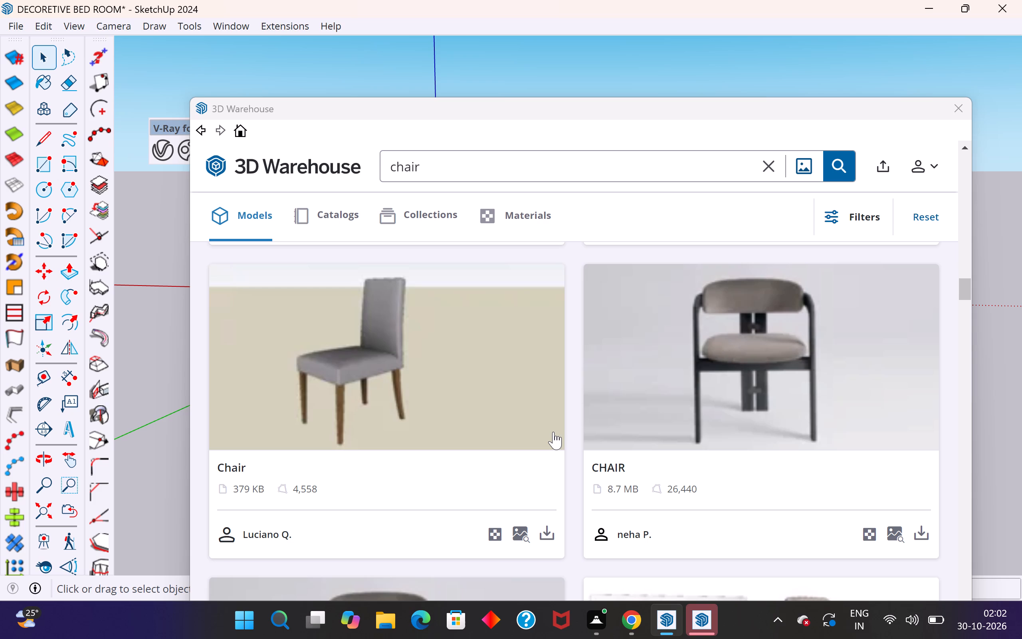
scroll(553, 432, down, 8)
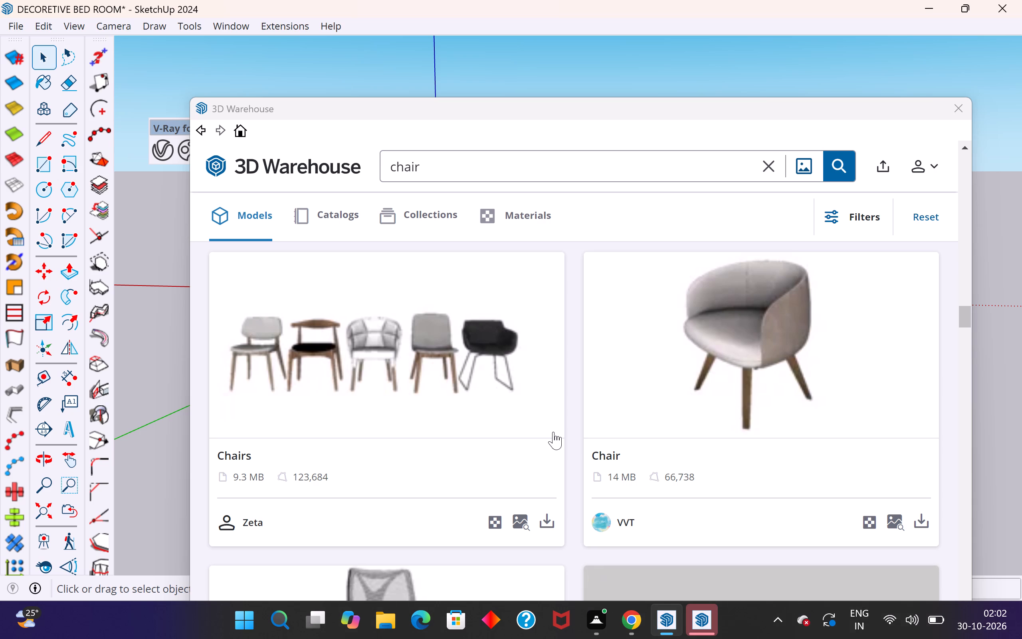
scroll(600, 392, down, 11)
scroll(600, 382, up, 4)
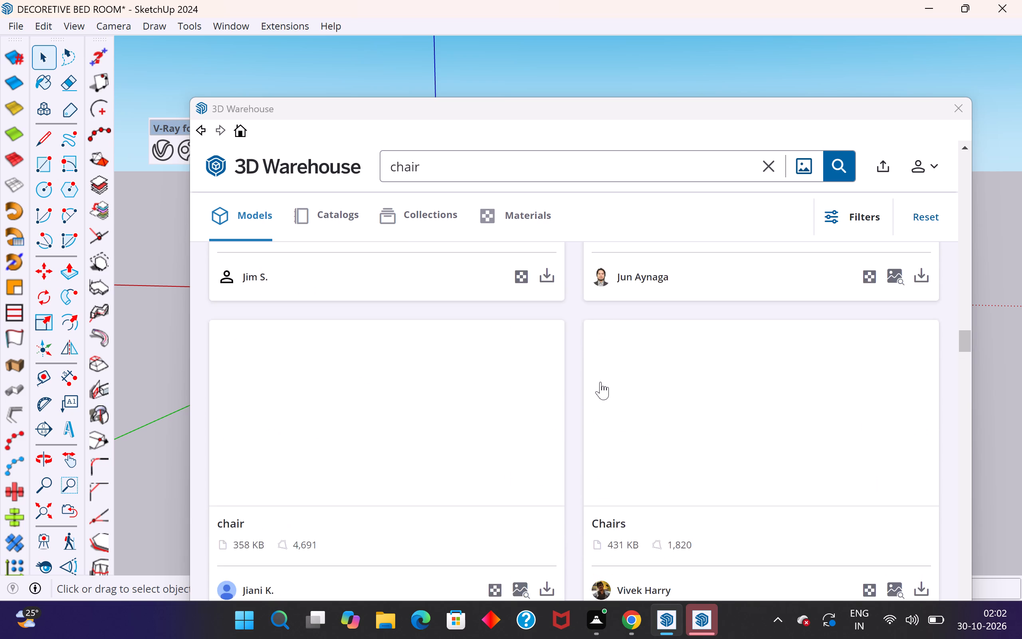
Go back through the earlier chair results to the Dining Chair and Office Chair models and compare the options.
scroll(600, 382, up, 6)
scroll(602, 381, down, 2)
scroll(602, 381, up, 2)
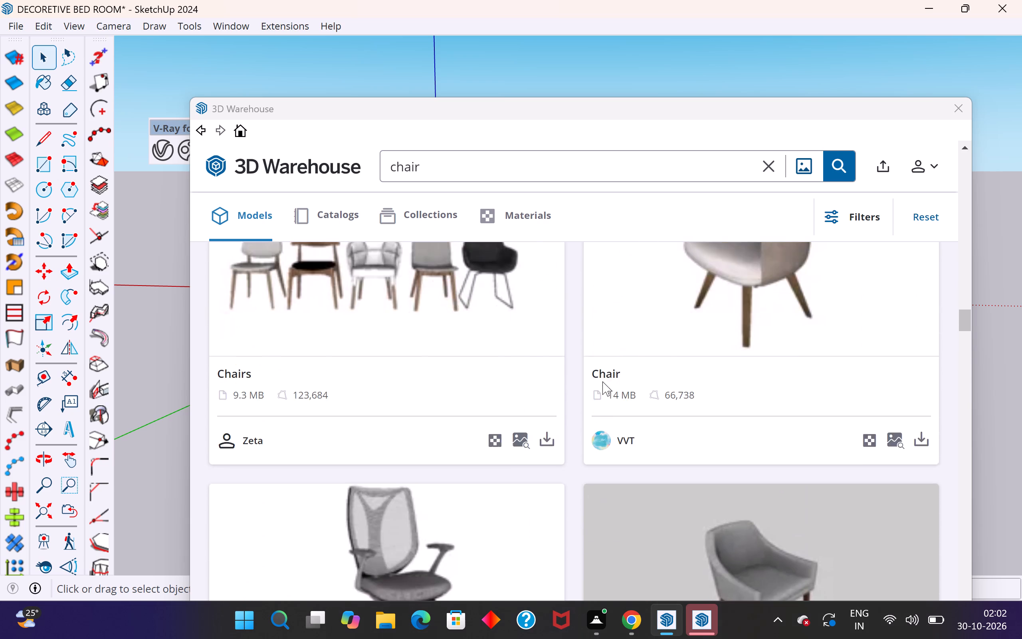
scroll(605, 373, up, 12)
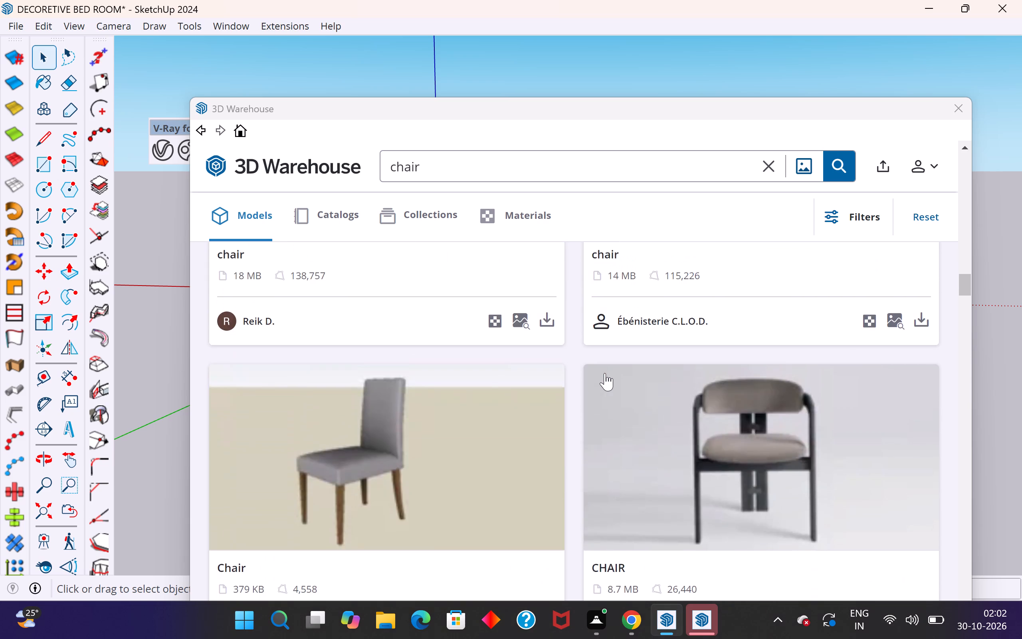
scroll(605, 373, up, 14)
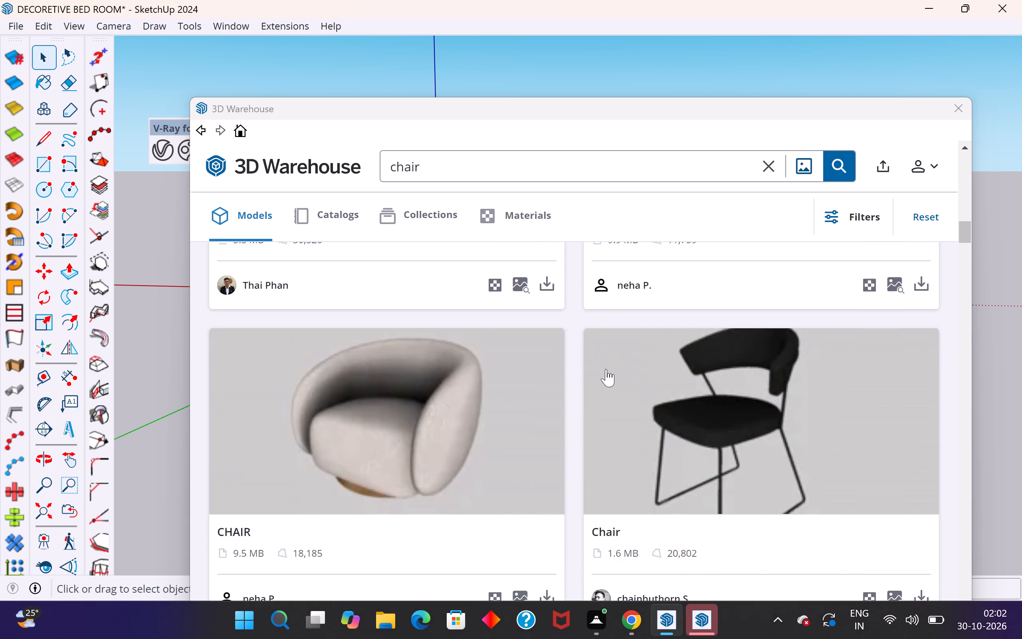
scroll(606, 369, up, 13)
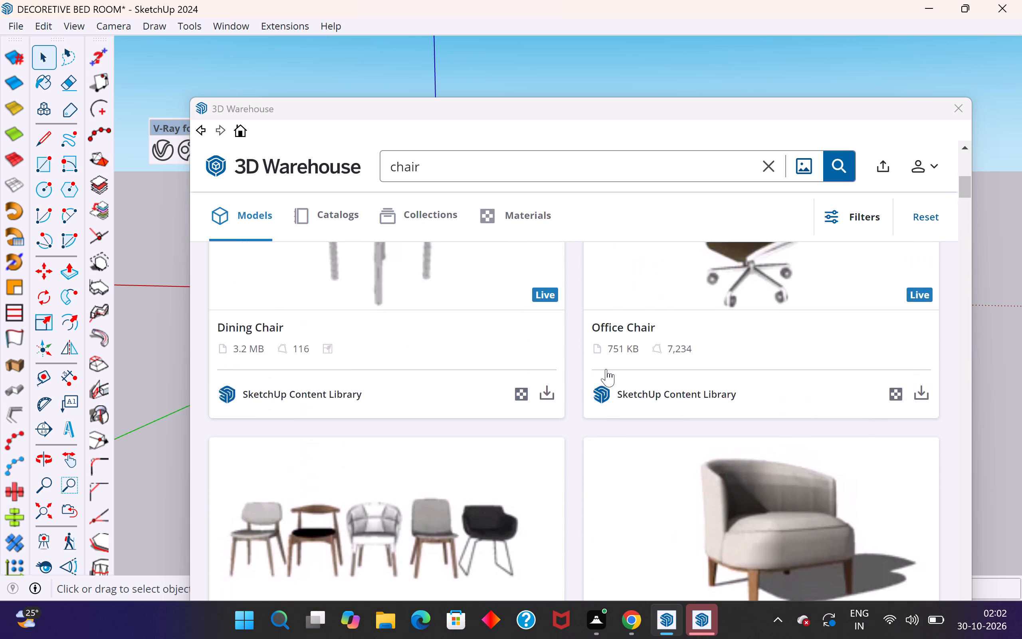
scroll(606, 369, up, 1)
Find the 4.1 MB grey armchair with wooden legs among the results and load it directly into the SketchUp model.
scroll(606, 369, down, 8)
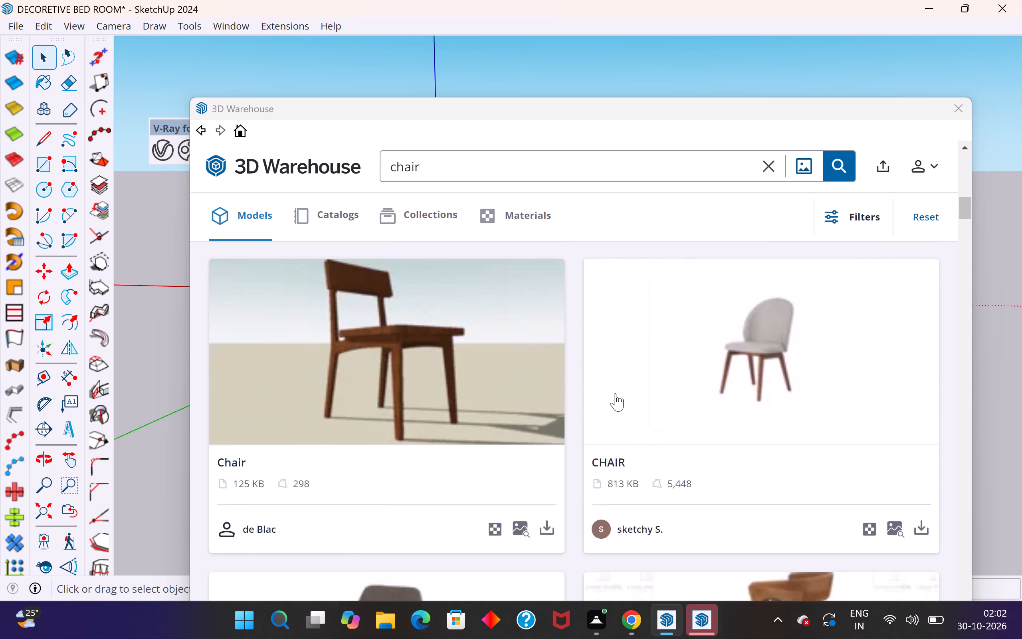
scroll(615, 393, down, 16)
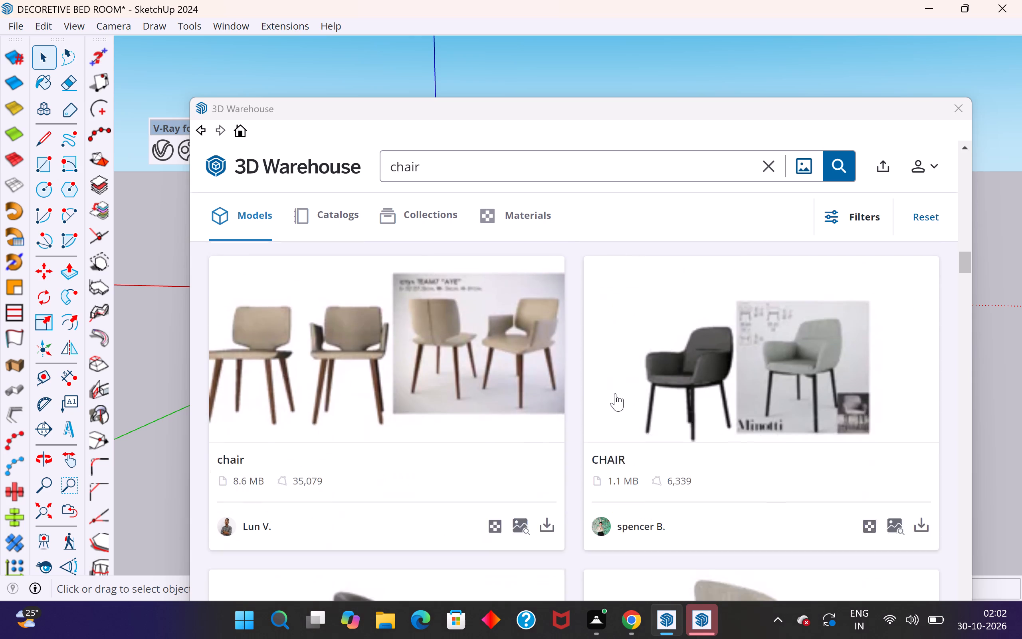
scroll(615, 393, down, 3)
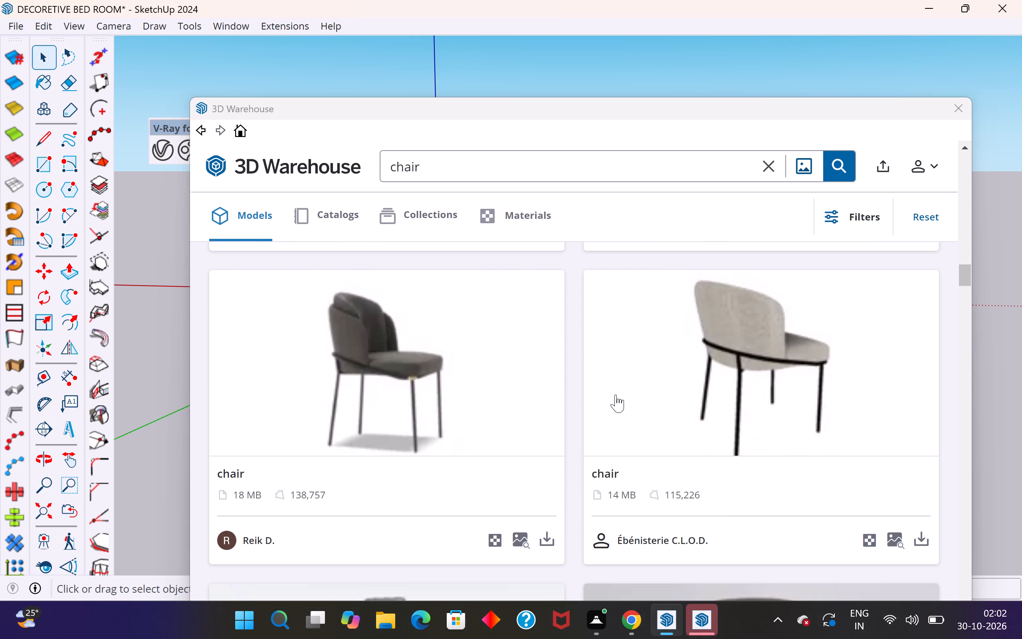
scroll(616, 395, down, 7)
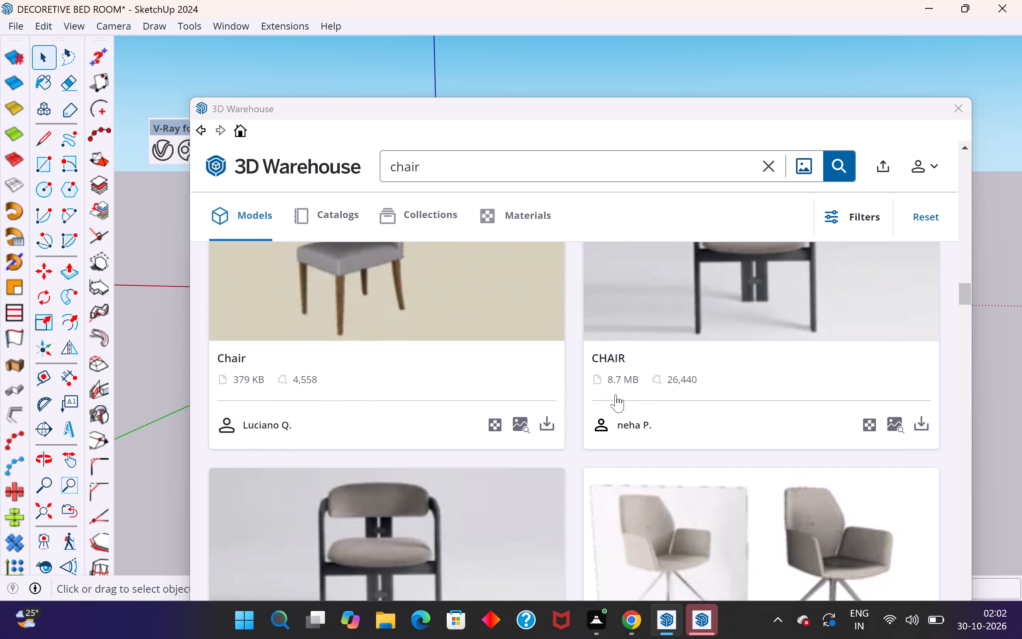
scroll(616, 395, down, 7)
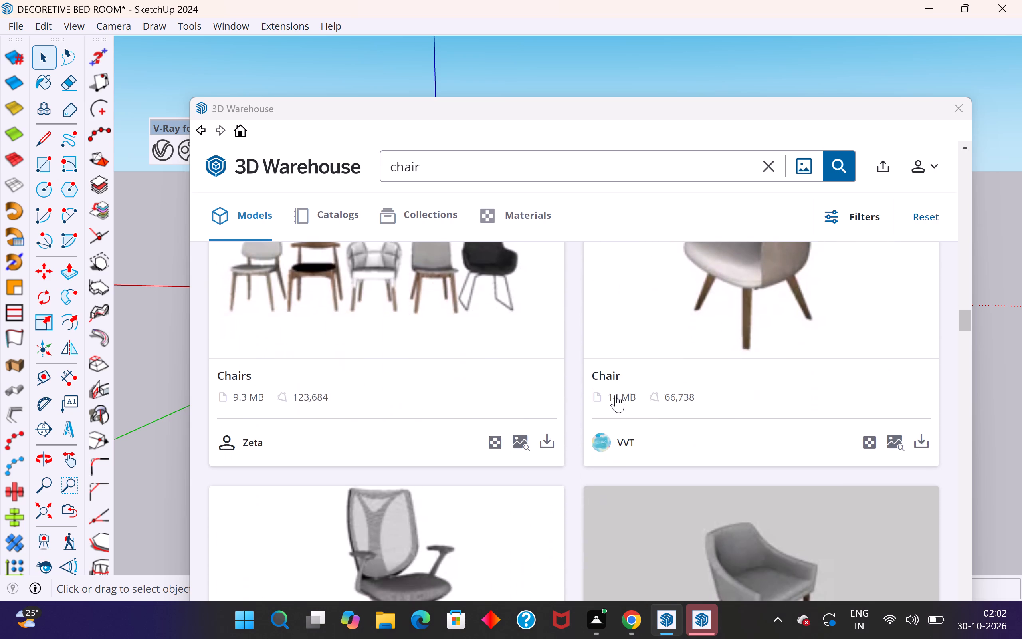
scroll(616, 395, down, 4)
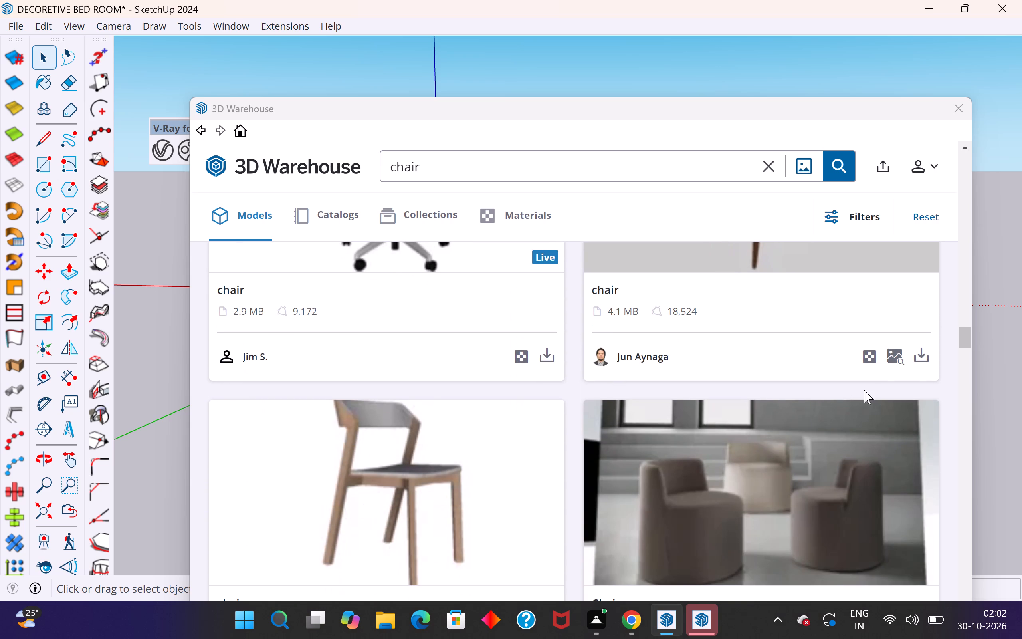
click(923, 361)
click(526, 393)
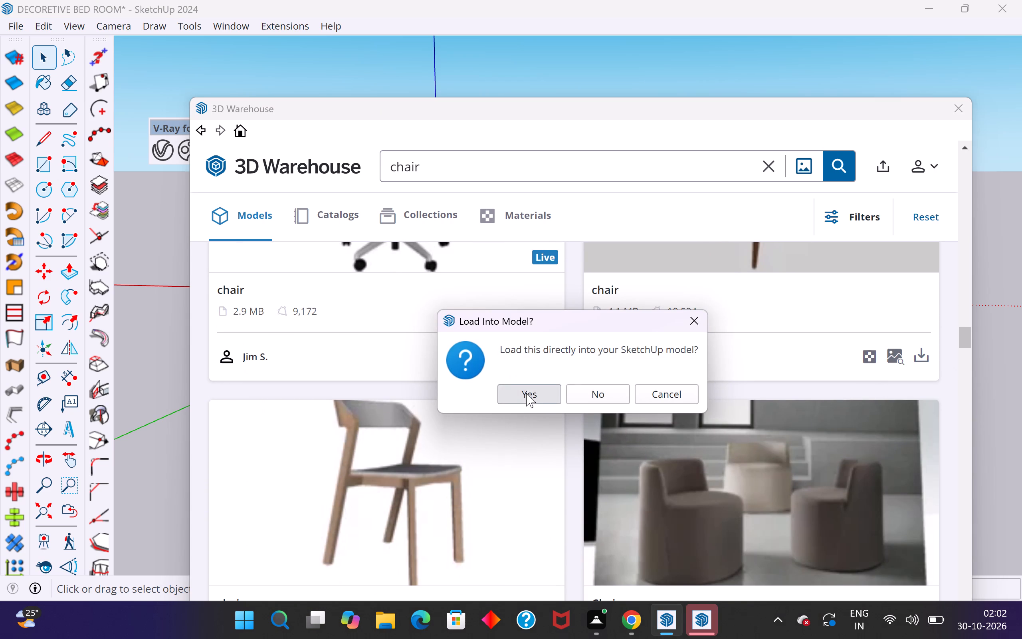
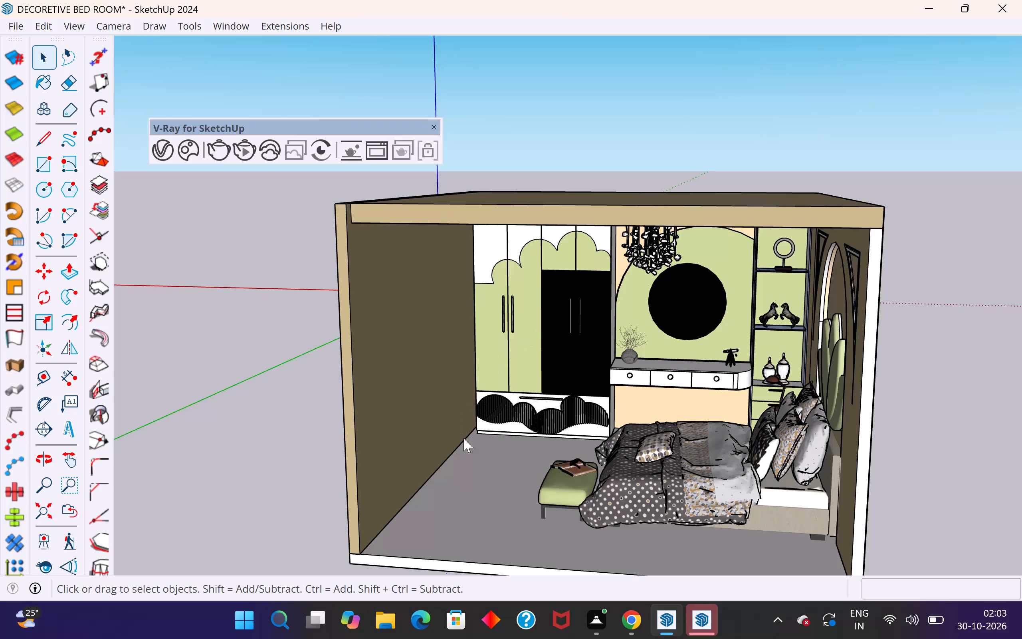
Place the loaded grey armchair on the ground outside the room, beyond the wall behind the bed.
scroll(478, 431, down, 7)
scroll(583, 292, down, 4)
click(758, 410)
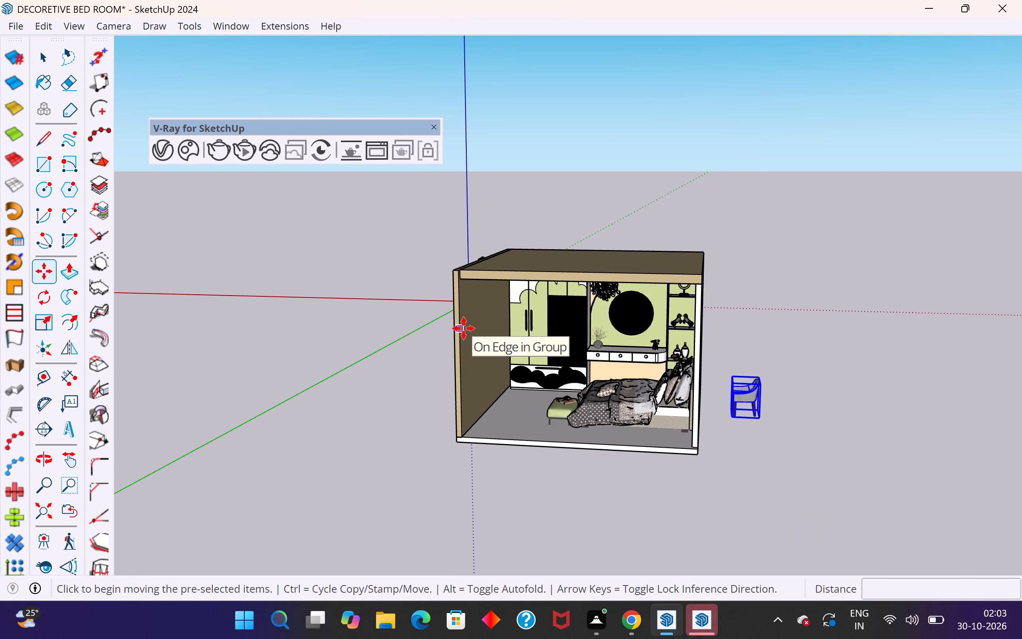
click(48, 58)
click(285, 331)
Open the armchair component for editing and explode the component nested inside it.
scroll(742, 388, up, 4)
click(744, 406)
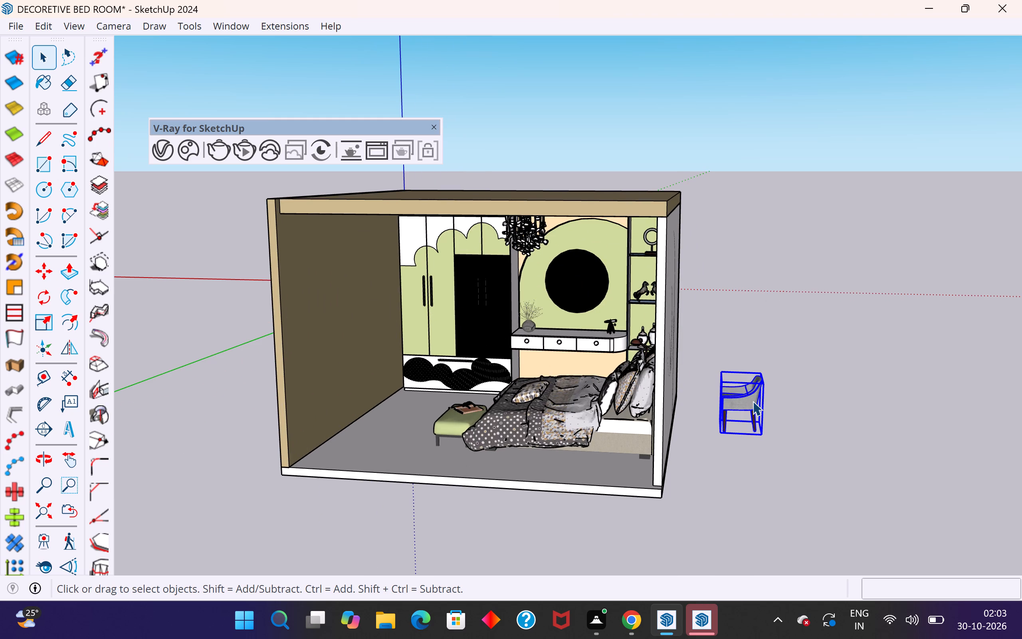
scroll(753, 401, up, 8)
double_click(753, 401)
double_click(762, 390)
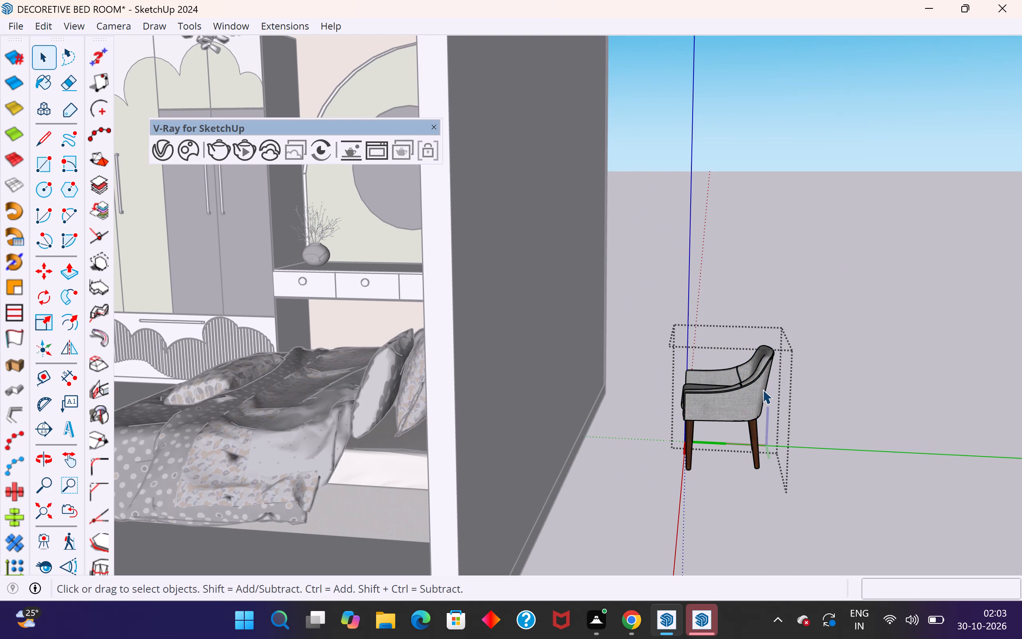
double_click(763, 388)
click(750, 393)
right_click(750, 393)
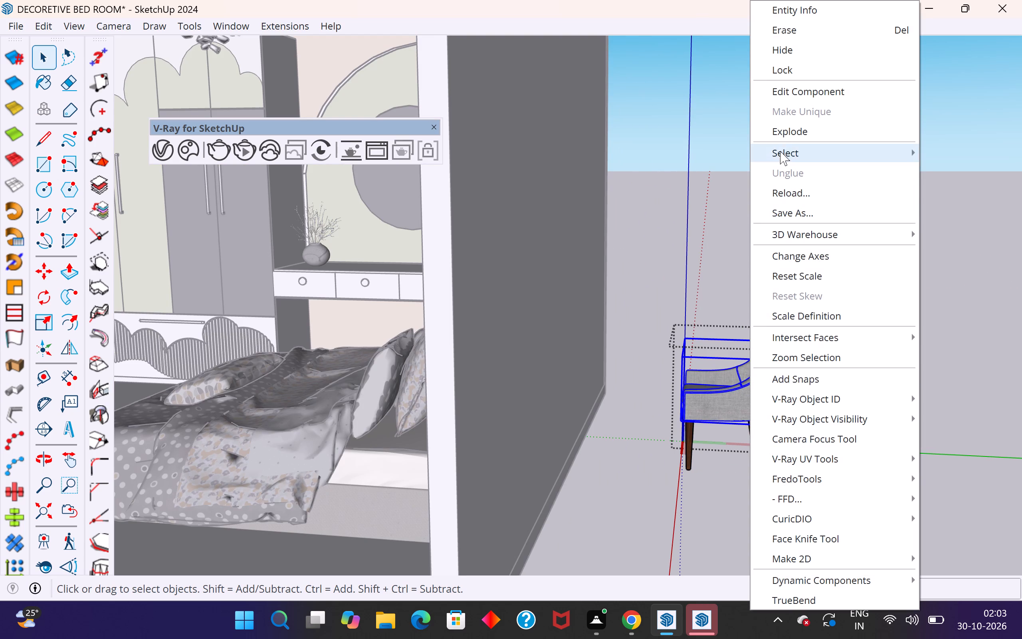
click(786, 131)
click(730, 216)
Explode the armchair's next nested component and the upholstery group inside it, then leave the component.
click(736, 403)
double_click(736, 403)
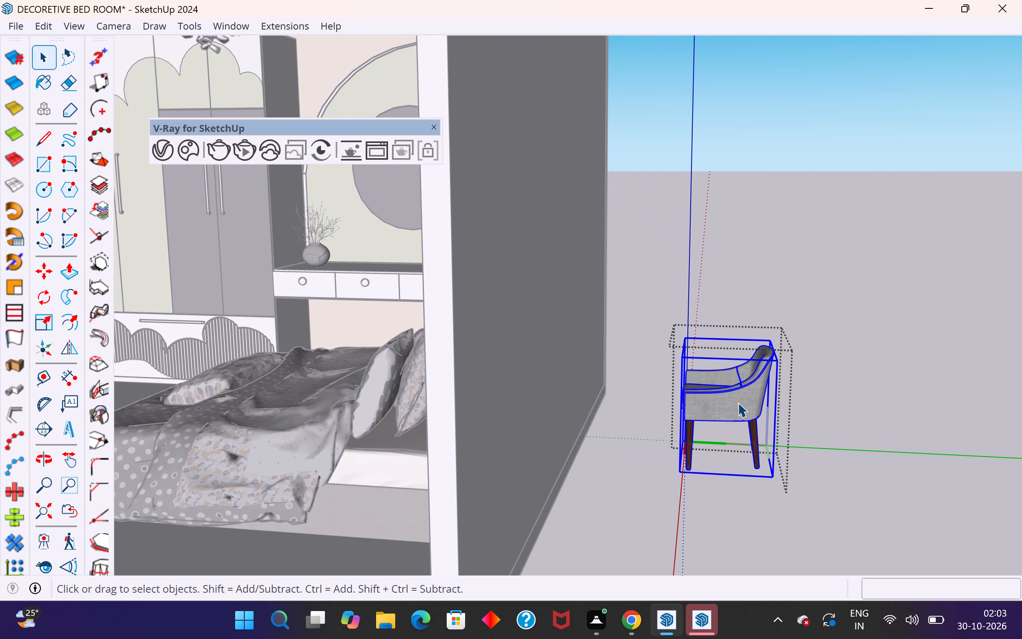
double_click(743, 392)
right_click(744, 391)
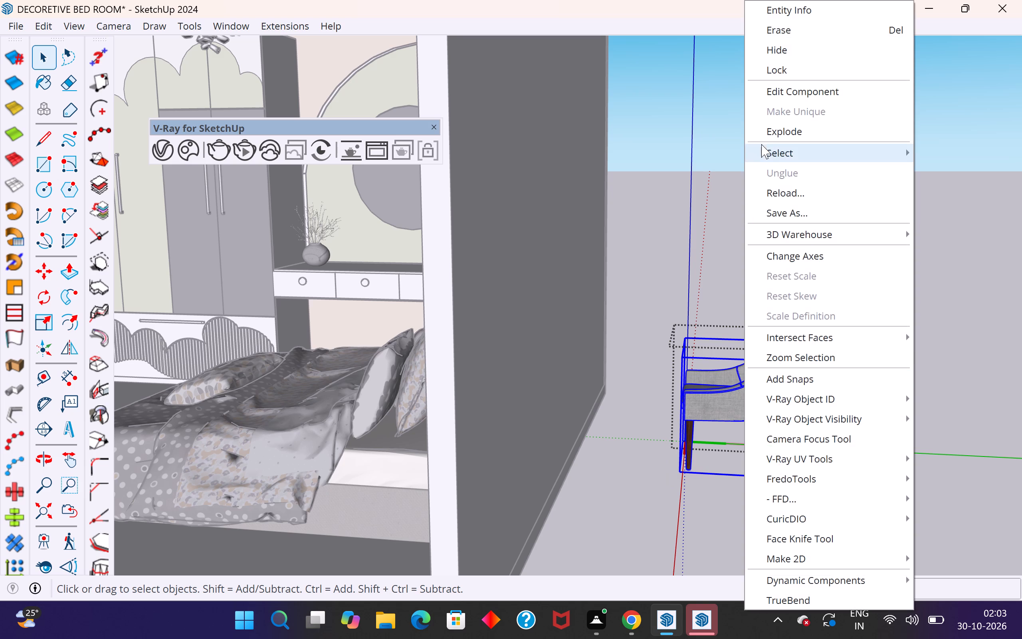
click(767, 131)
click(715, 400)
right_click(717, 400)
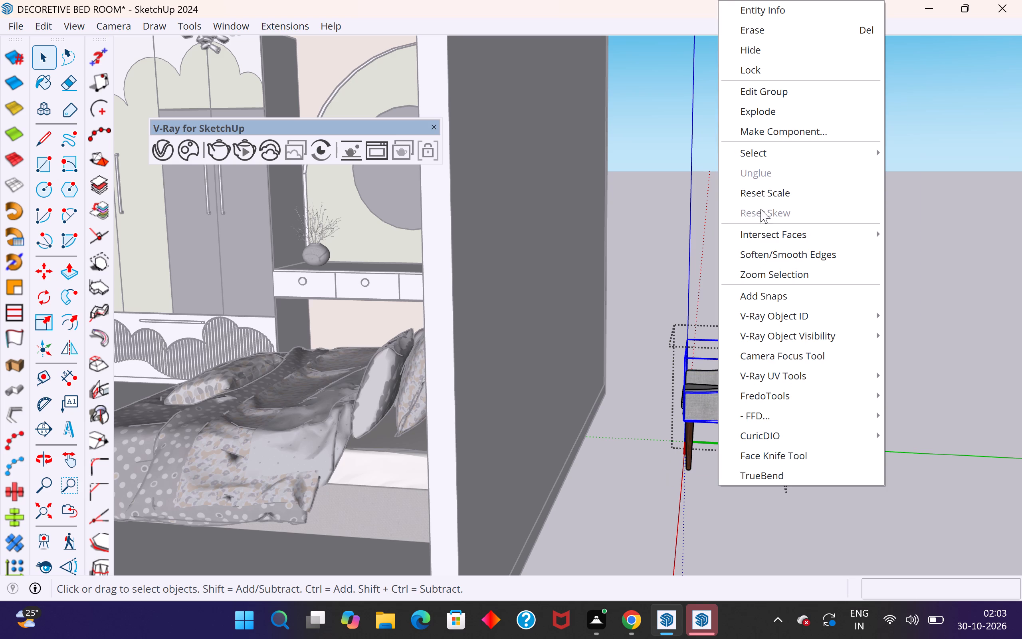
click(771, 109)
click(849, 327)
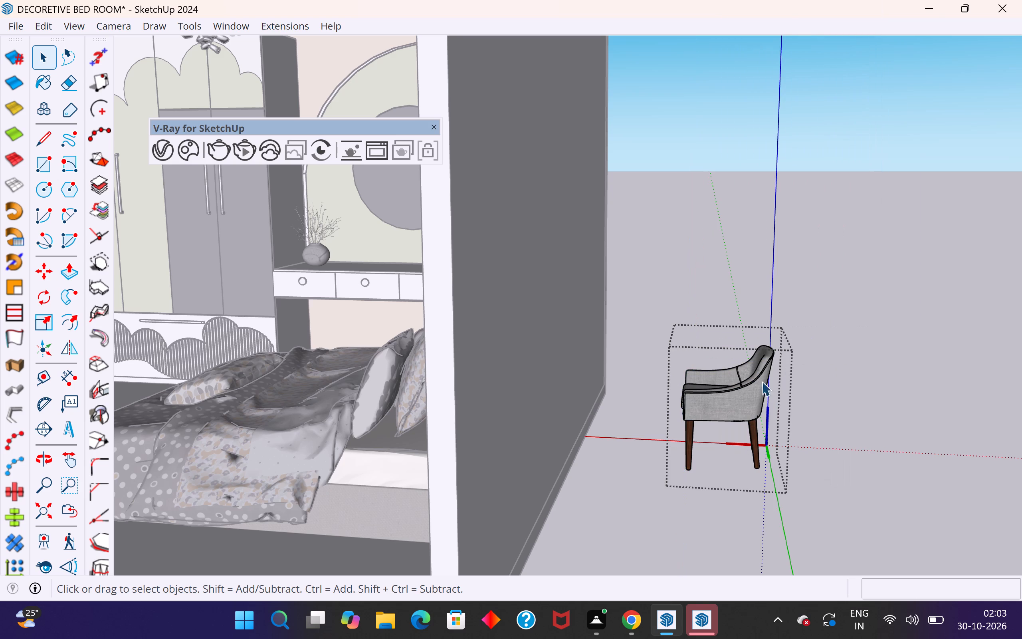
scroll(833, 321, down, 4)
click(792, 200)
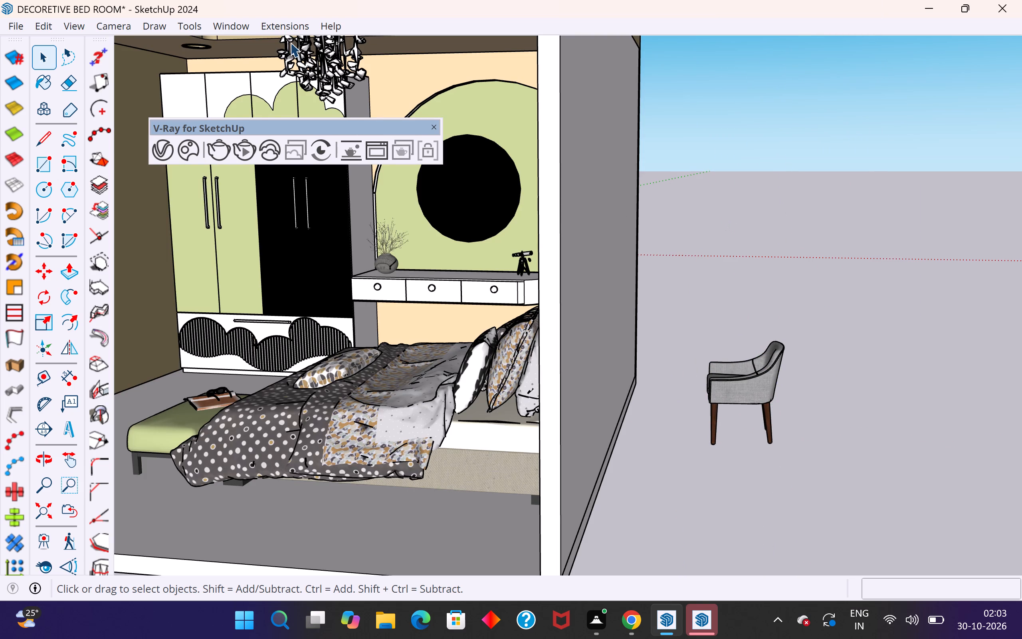
Show the Materials palette, pick the pale pink Color A01 from Colors, and try to paint the whole armchair with it.
click(242, 26)
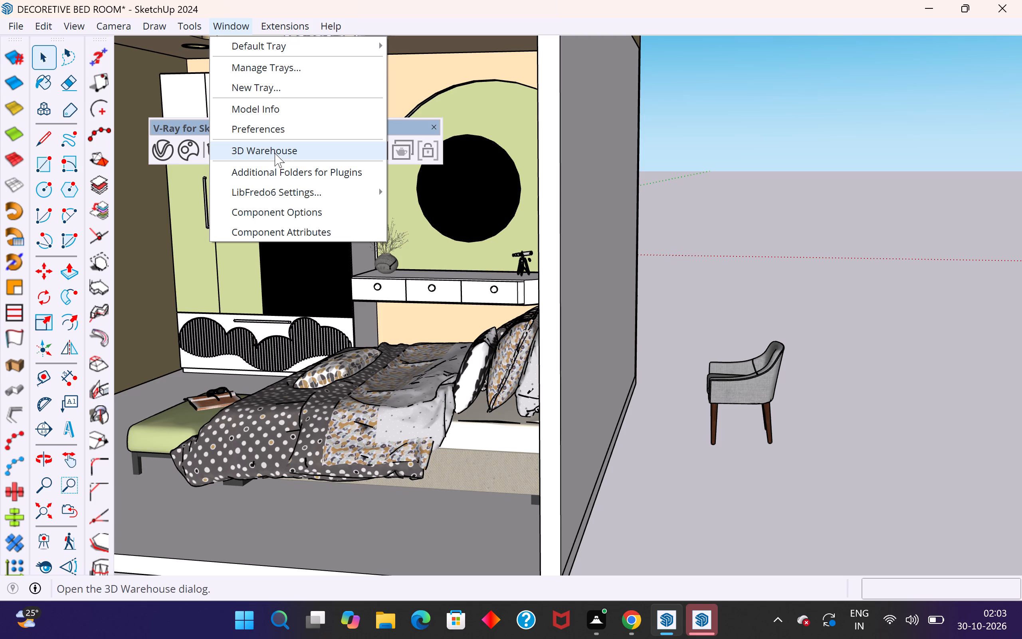
click(438, 51)
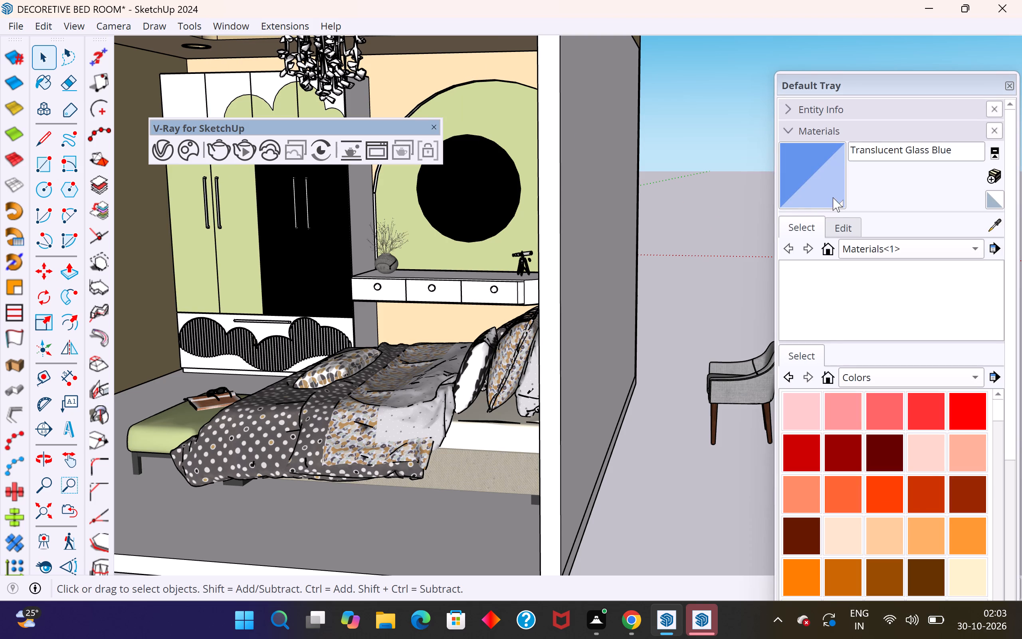
click(804, 413)
click(756, 392)
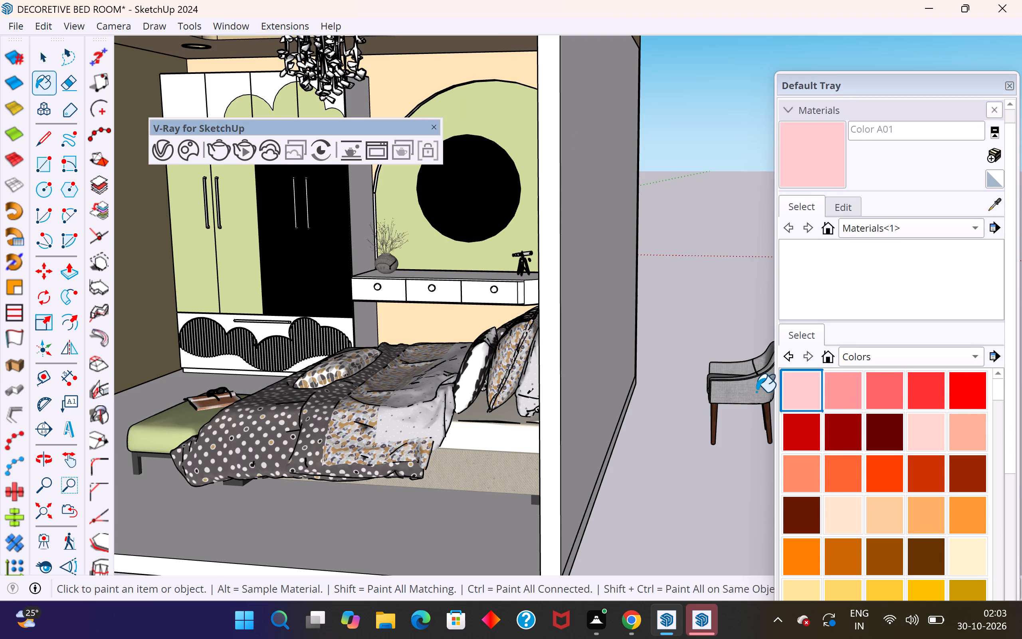
scroll(751, 397, up, 6)
scroll(593, 294, down, 8)
scroll(644, 324, up, 3)
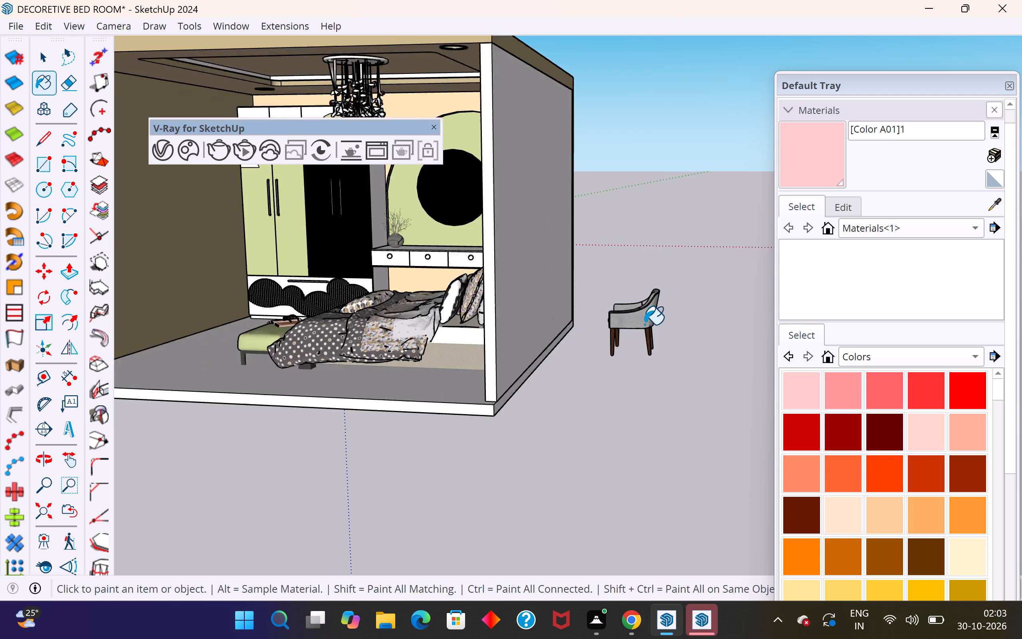
scroll(644, 324, up, 7)
click(649, 314)
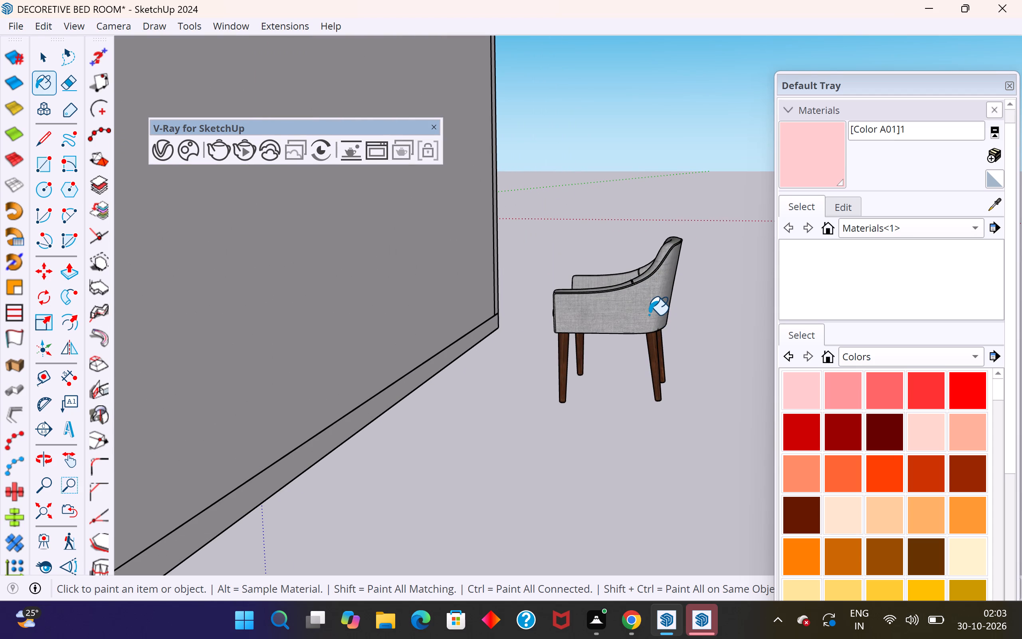
click(53, 62)
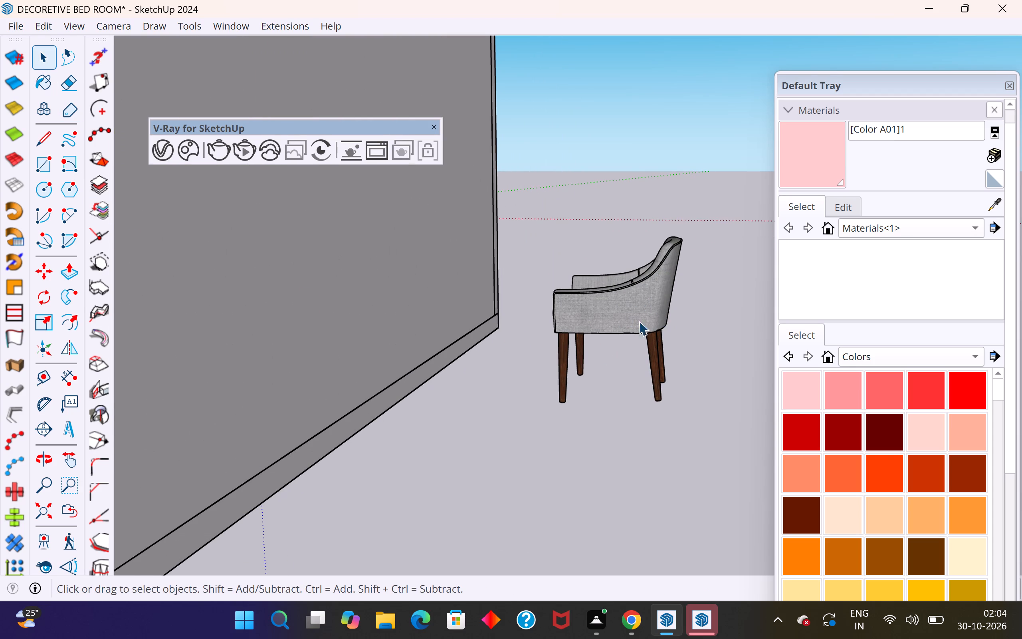
Explode the component remaining inside the armchair, then explode the outer armchair component into separate parts.
double_click(638, 306)
click(640, 300)
right_click(642, 314)
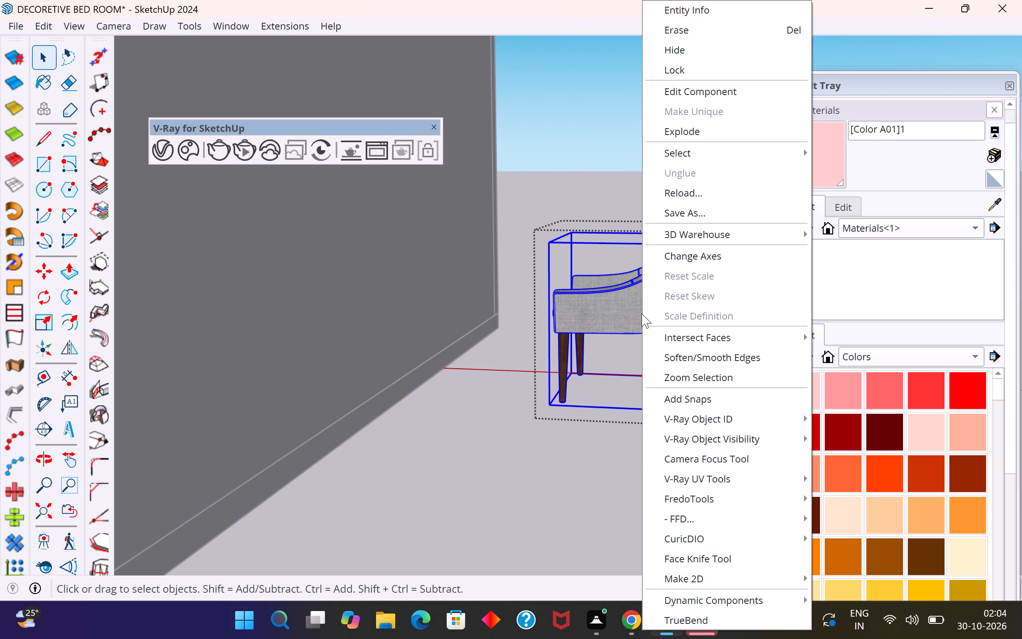
click(707, 130)
click(725, 312)
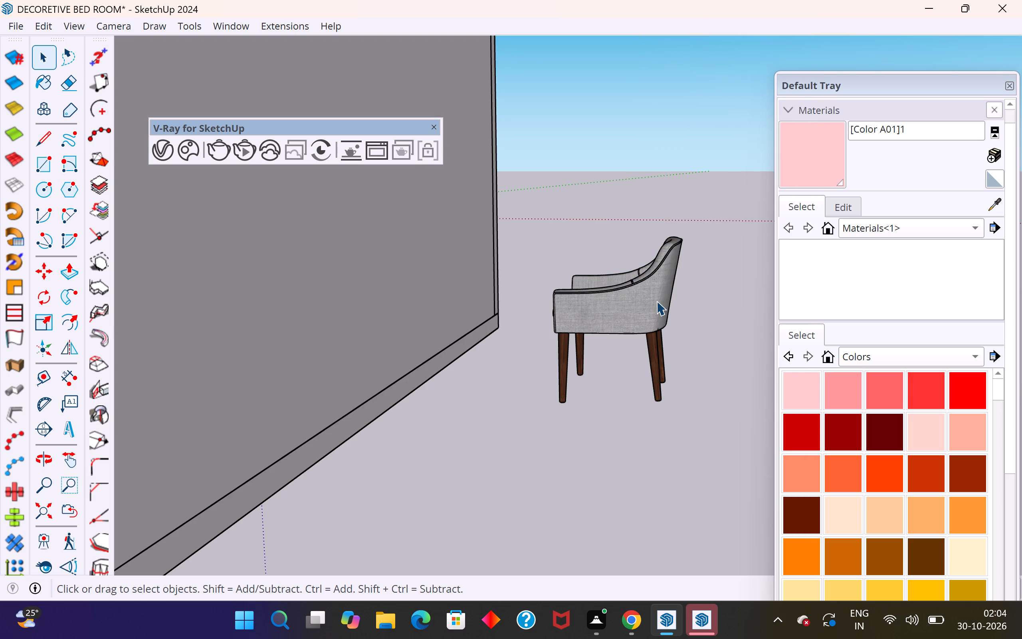
click(656, 301)
right_click(656, 301)
click(731, 127)
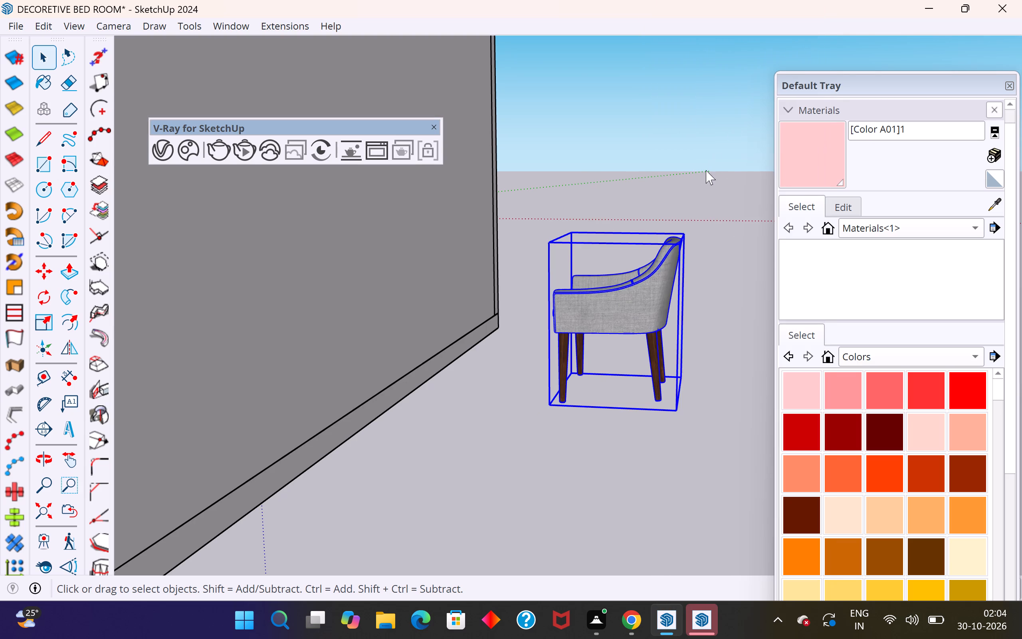
click(741, 374)
Paint the outer shell of the armchair with the pale pink Color A01.
click(665, 301)
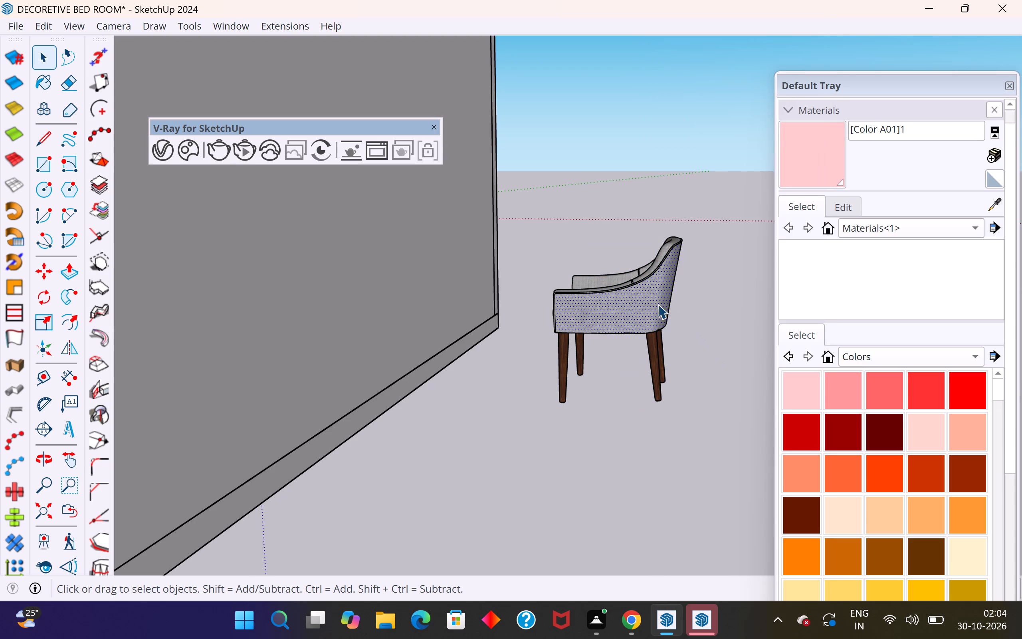
middle_drag(659, 331, 720, 532)
click(638, 351)
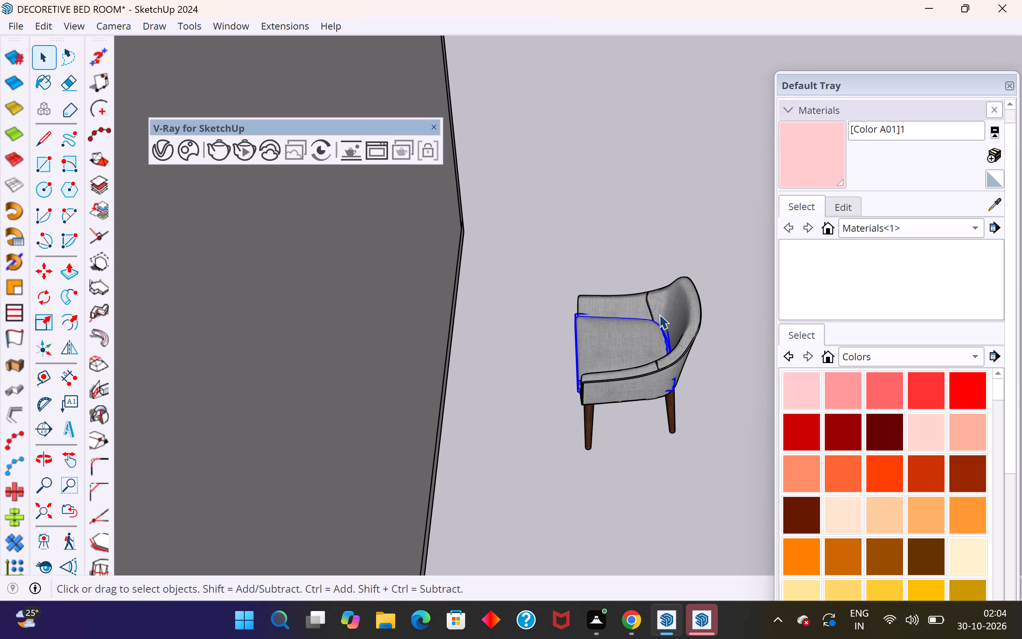
click(659, 312)
click(800, 398)
click(672, 392)
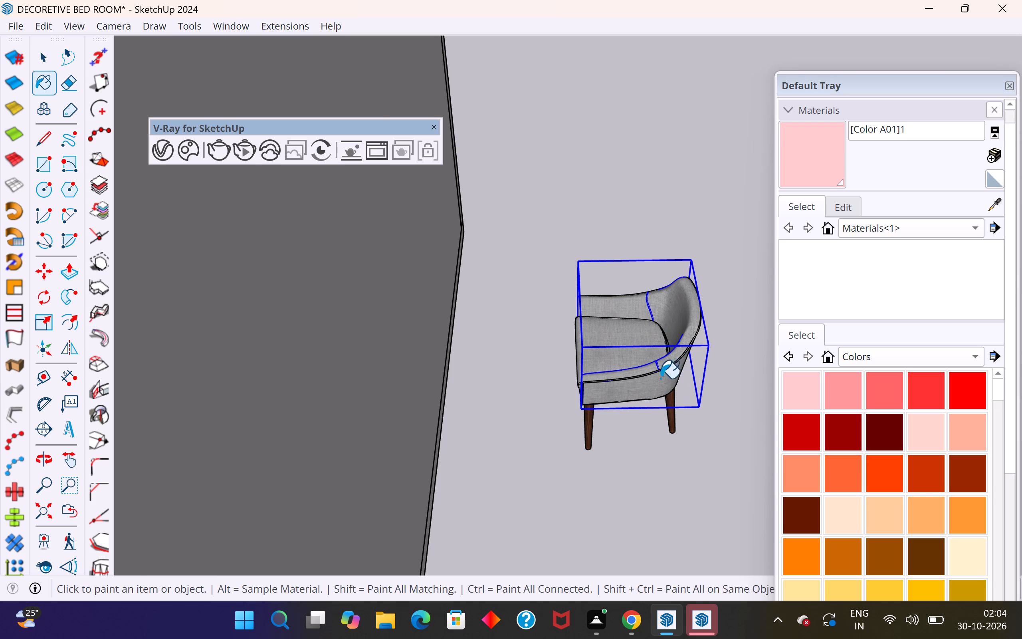
scroll(666, 384, up, 4)
middle_drag(665, 383, 621, 222)
click(651, 294)
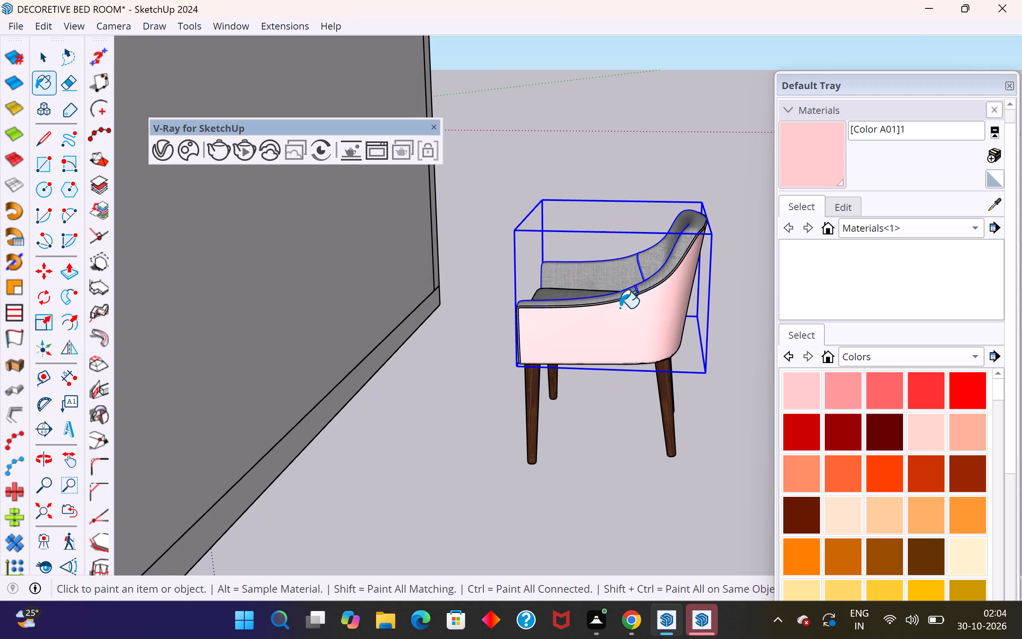
middle_drag(617, 312, 642, 349)
click(621, 316)
Paint the seat cushion's faces pale pink with Color A01, working inside the cushion's own group.
middle_drag(630, 331, 667, 386)
scroll(630, 343, up, 4)
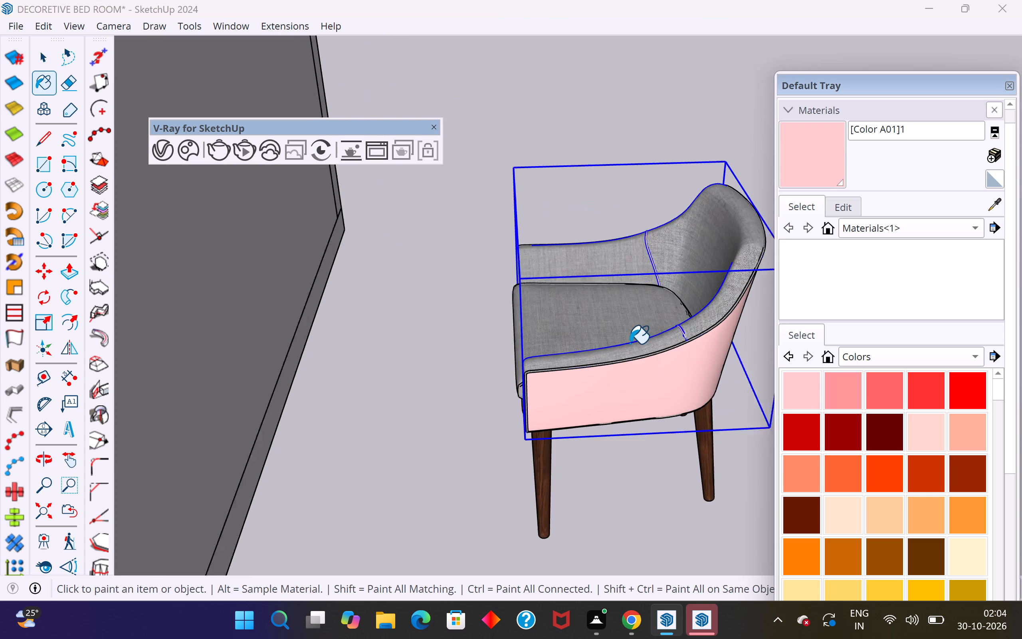
click(627, 325)
click(576, 337)
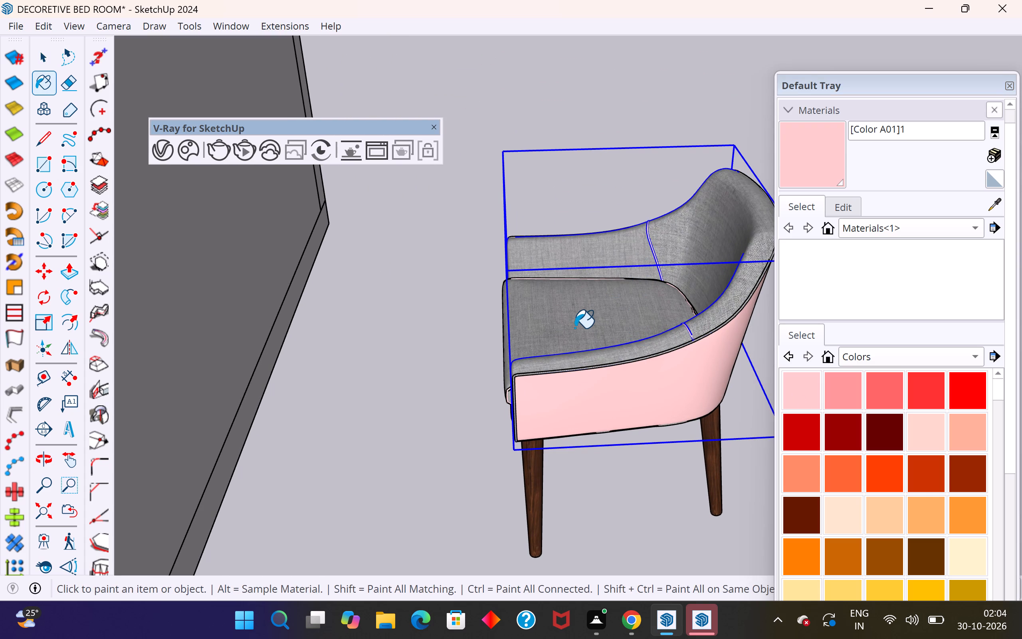
click(41, 57)
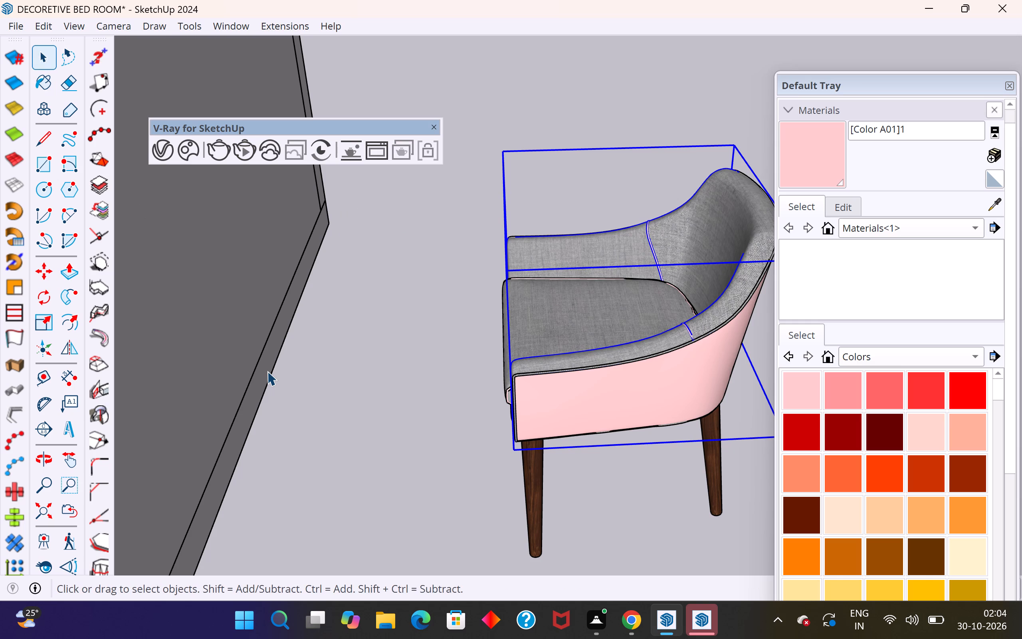
double_click(595, 299)
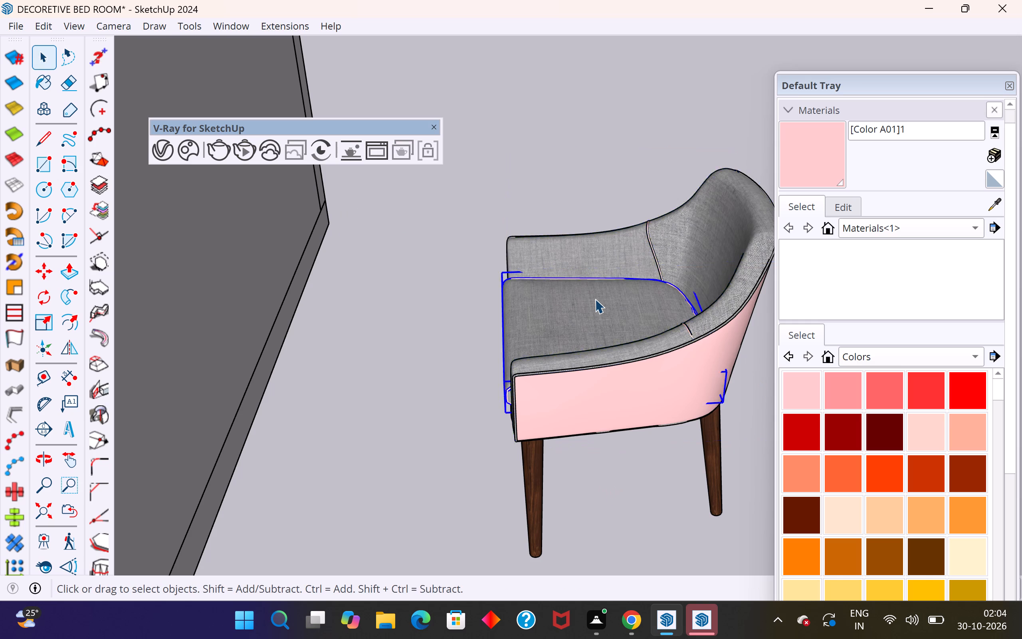
click(595, 317)
click(808, 393)
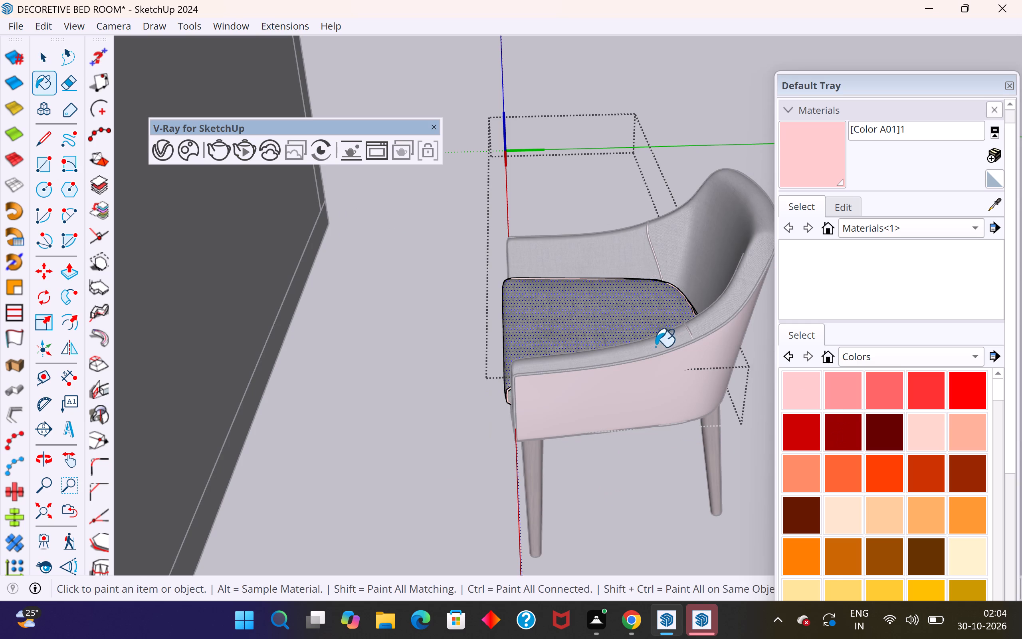
click(644, 337)
click(712, 278)
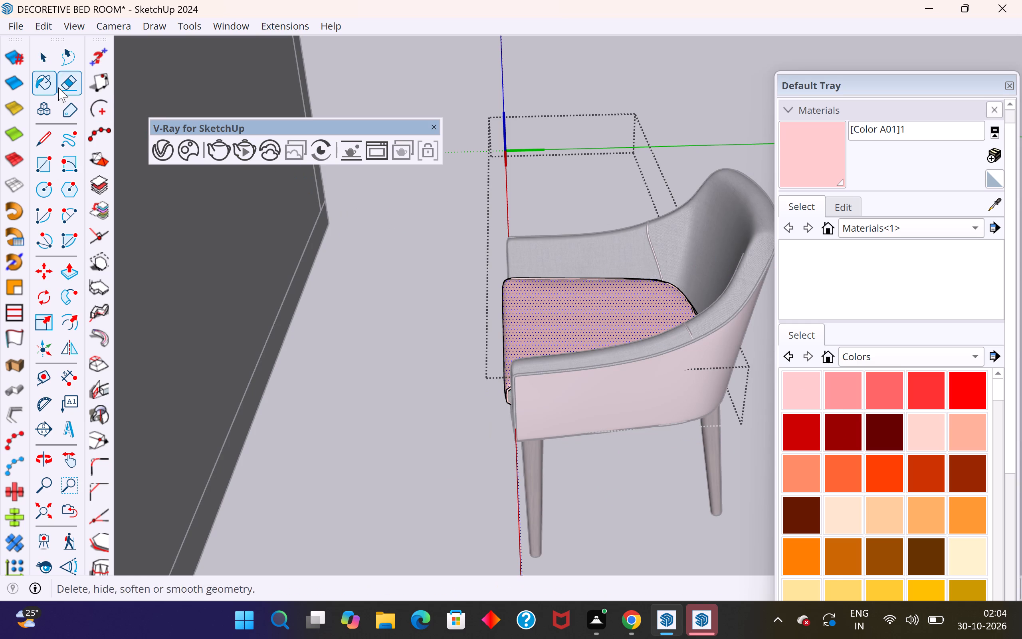
click(48, 56)
click(333, 365)
Paint all the inner backrest and armrest upholstery faces with Color A01 inside their group.
middle_drag(462, 394, 599, 403)
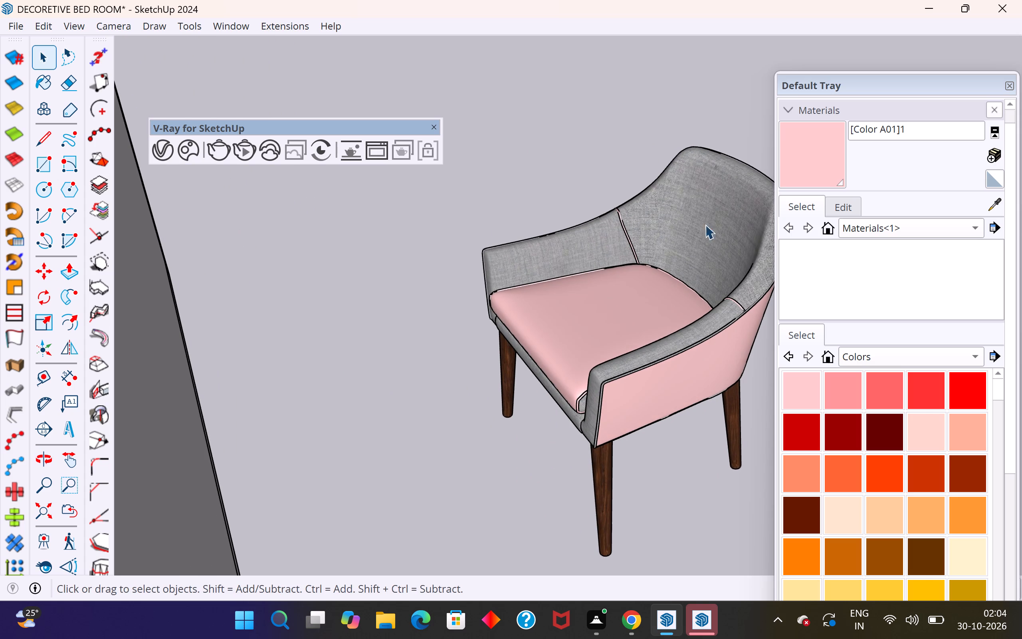
triple_click(714, 209)
click(808, 388)
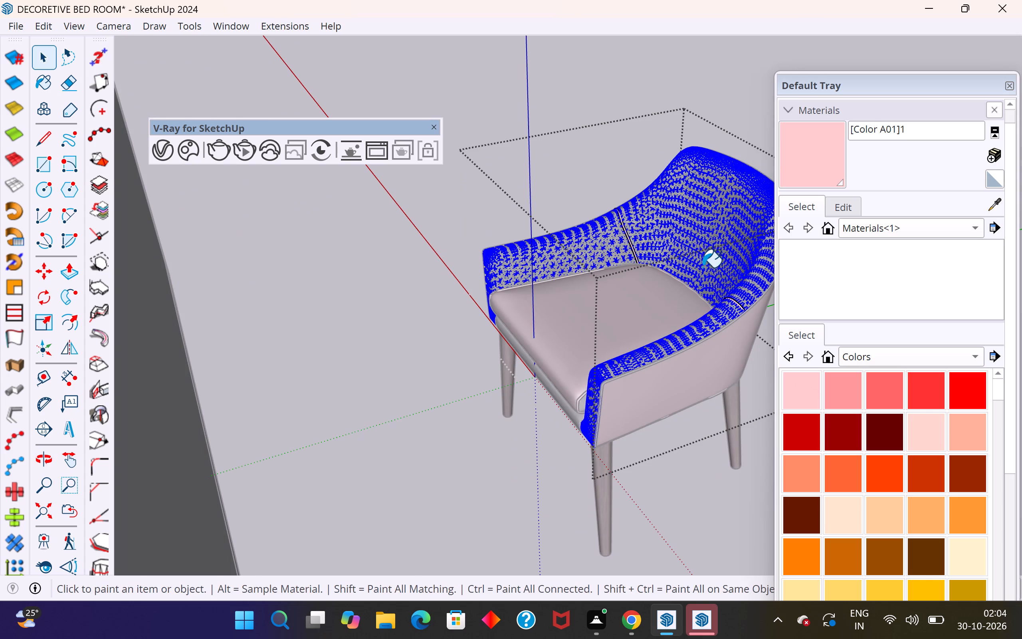
click(702, 258)
click(43, 57)
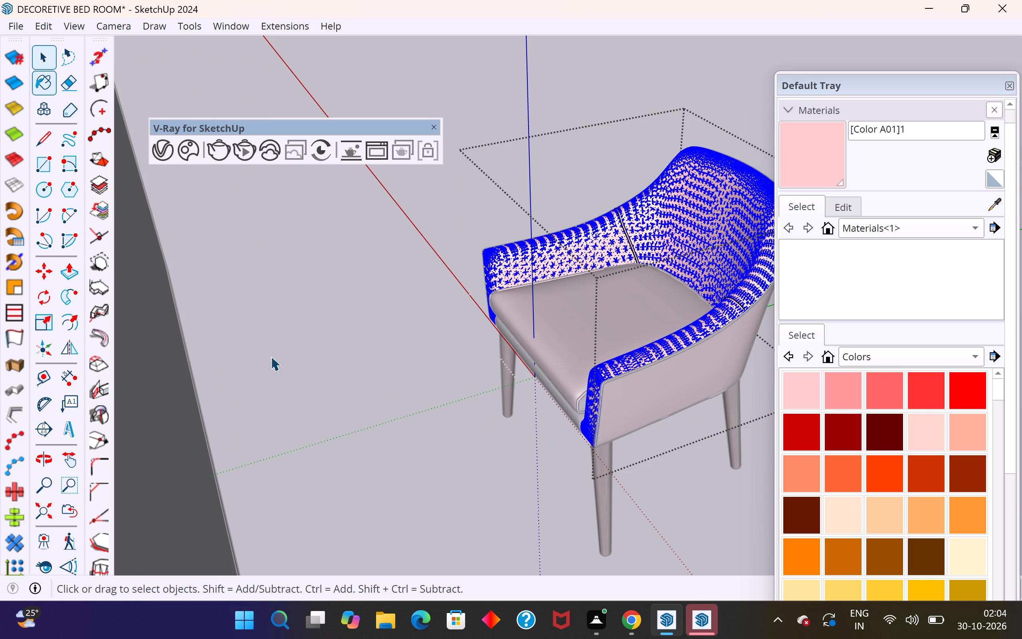
click(271, 356)
Examine the repainted armchair together with the bedroom from outside the room.
scroll(402, 350, down, 6)
scroll(308, 395, down, 6)
scroll(372, 291, down, 8)
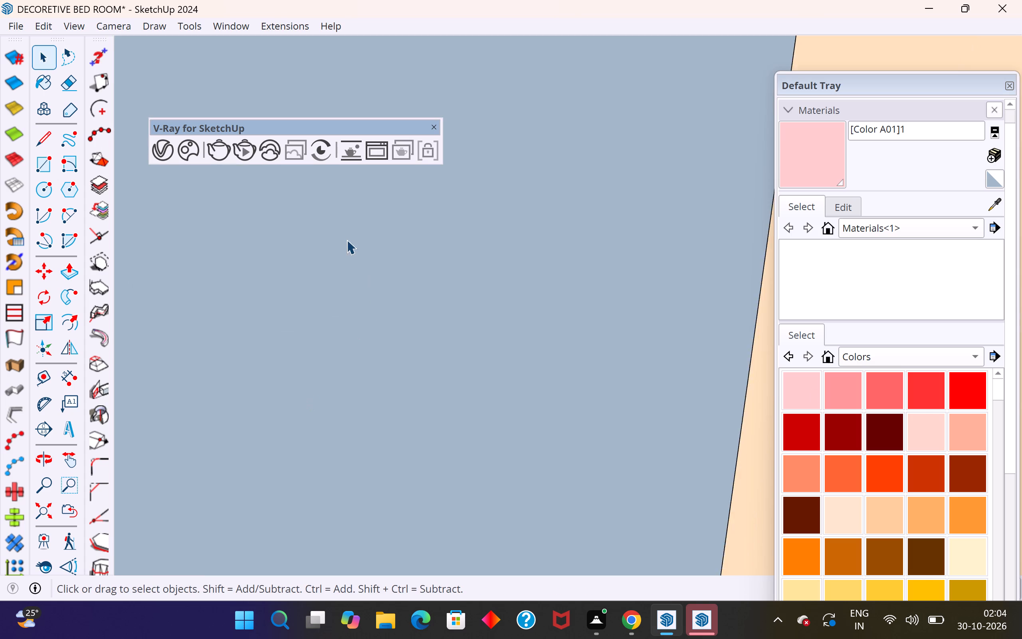
scroll(347, 240, down, 20)
scroll(347, 240, down, 20)
scroll(347, 240, down, 5)
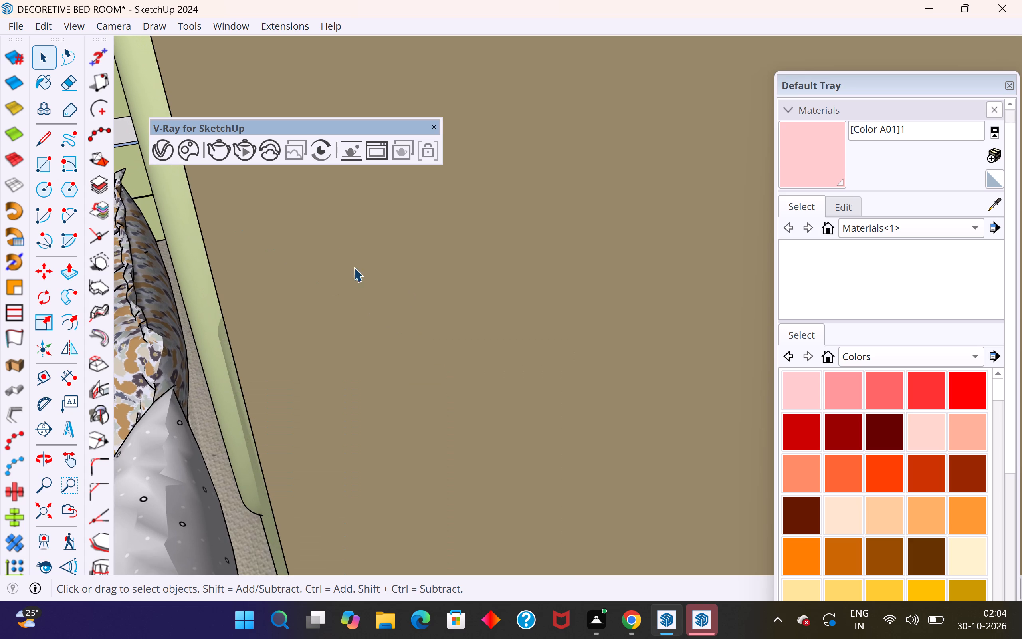
scroll(467, 404, down, 7)
scroll(353, 306, down, 20)
scroll(353, 306, down, 9)
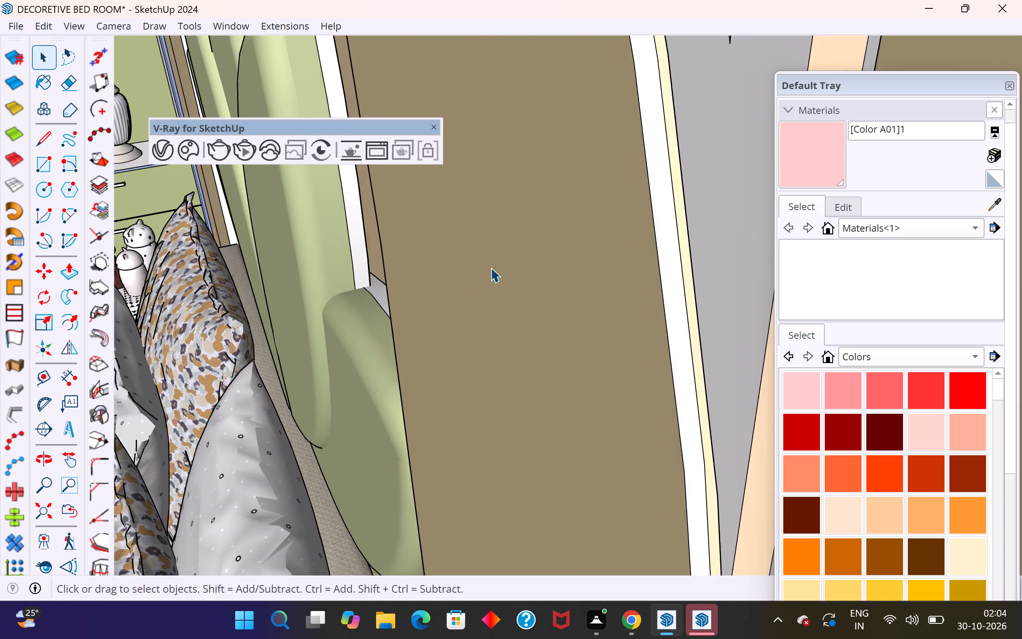
scroll(491, 268, down, 20)
scroll(491, 268, down, 13)
click(619, 288)
middle_drag(617, 283, 490, 260)
scroll(580, 302, up, 4)
scroll(479, 296, down, 3)
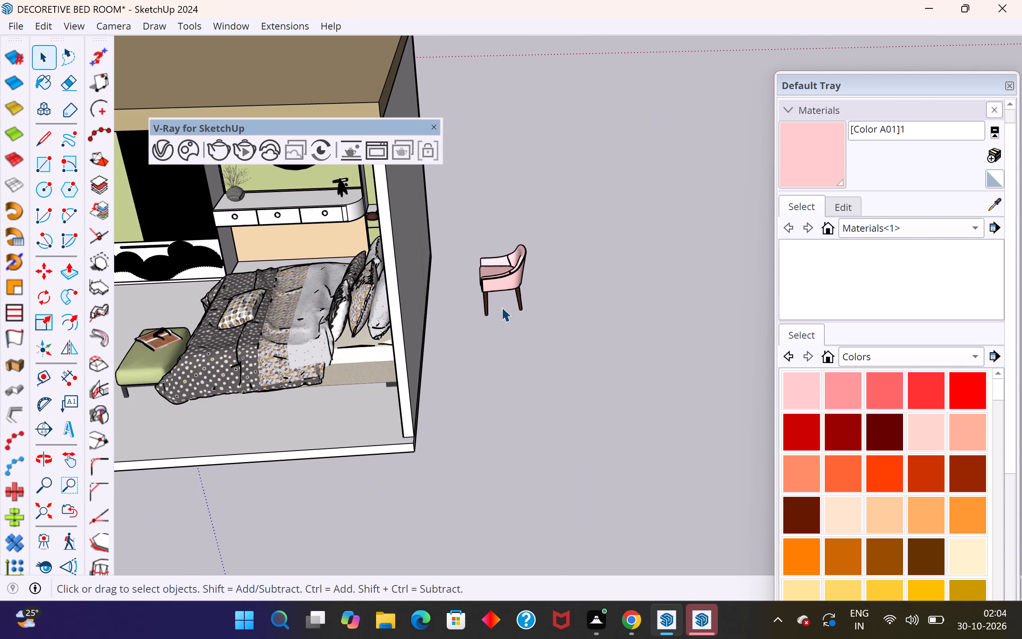
Change the armchair's pale pink material to the green sampled from the wall panel behind the desk.
scroll(454, 317, down, 2)
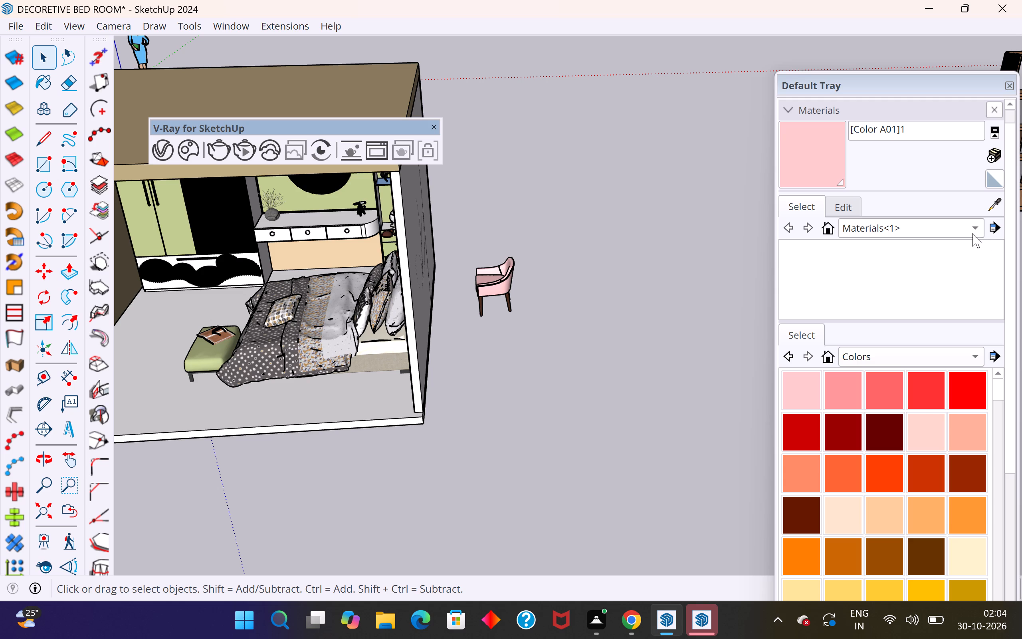
click(853, 203)
click(959, 266)
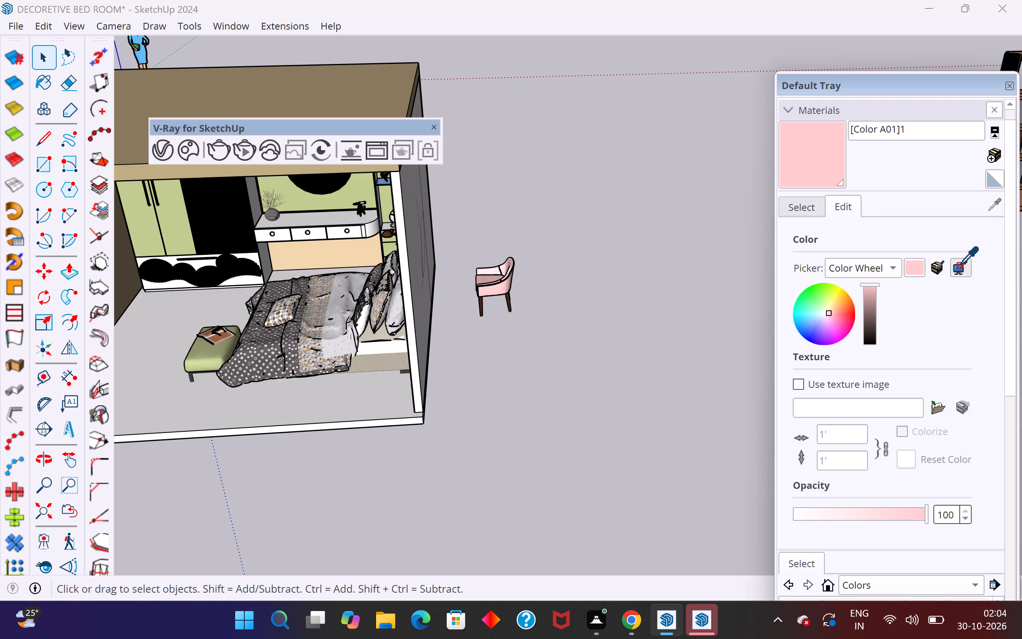
click(345, 201)
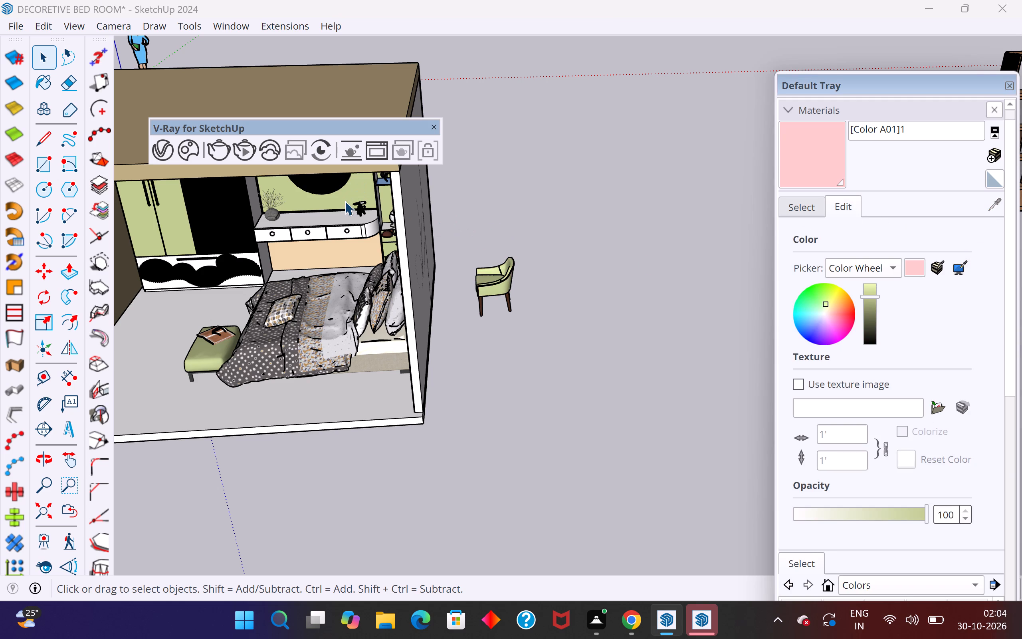
click(533, 337)
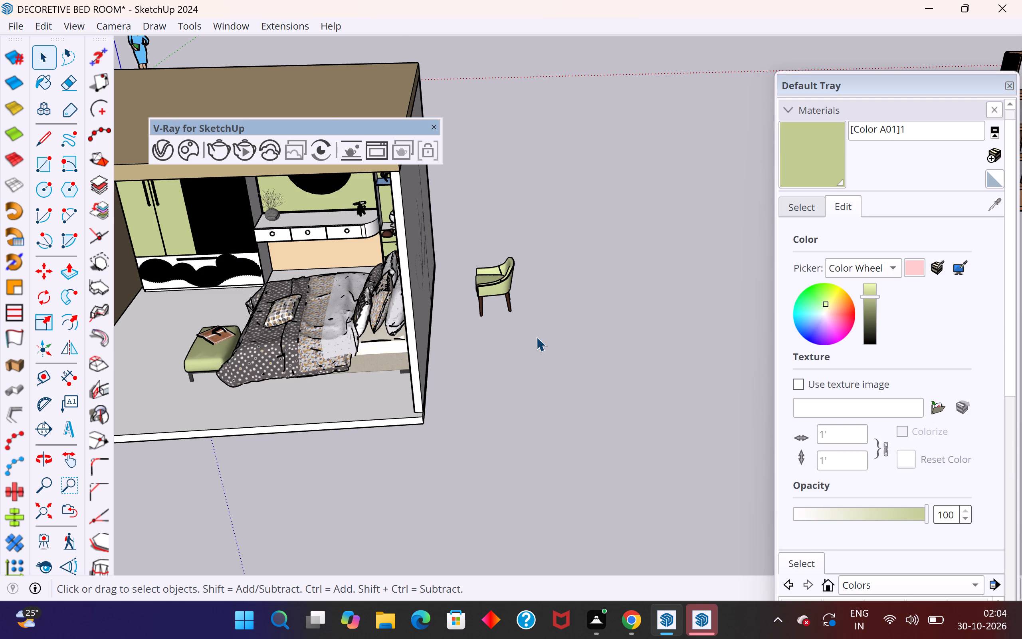
scroll(580, 323, up, 2)
click(1011, 83)
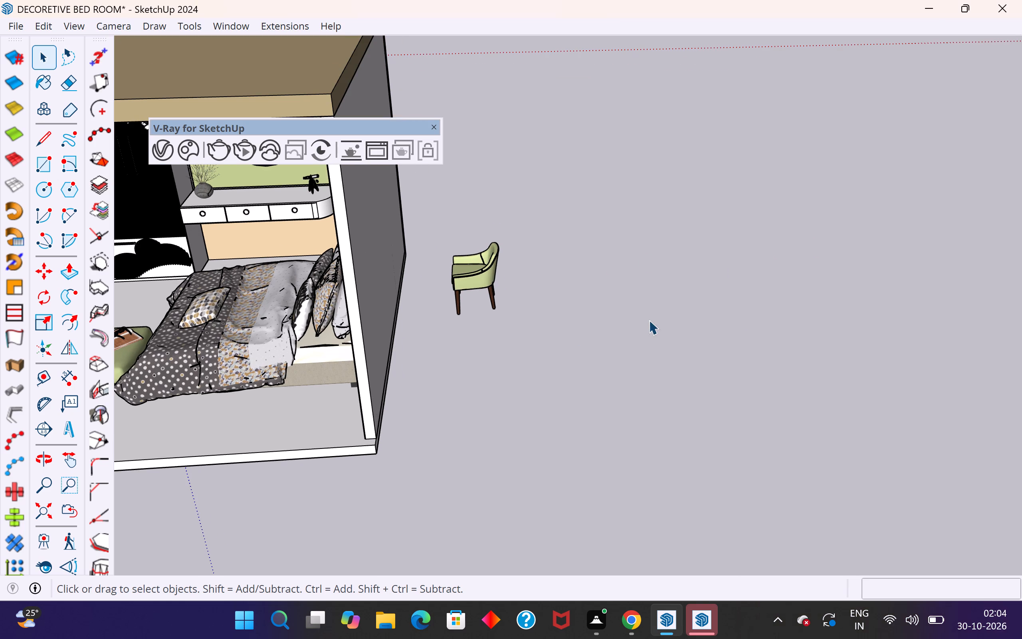
Make all the armchair's parts into one group.
click(649, 320)
scroll(682, 280, down, 2)
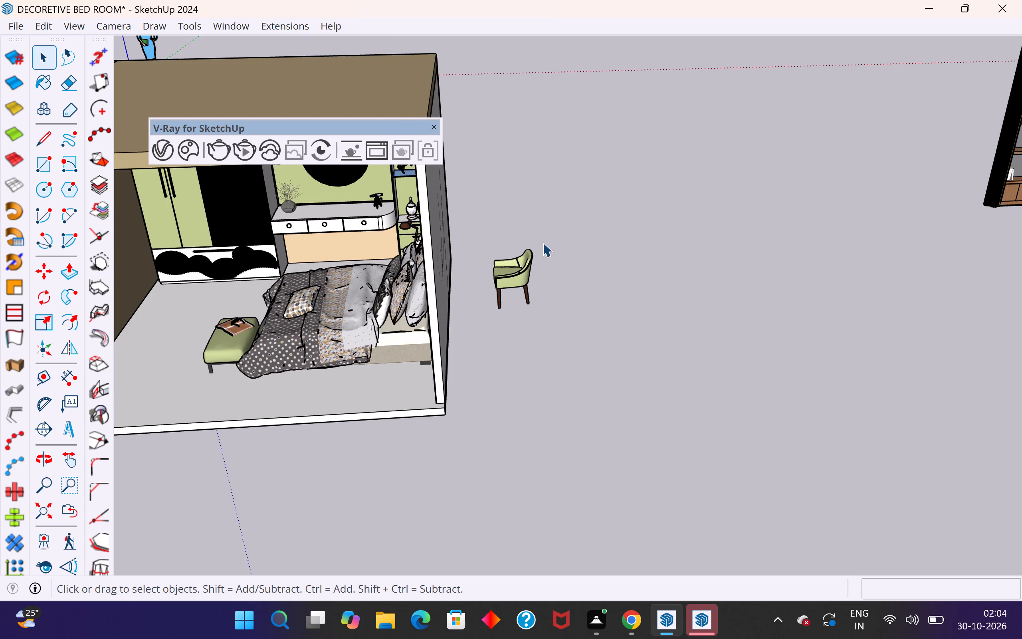
drag(554, 228, 489, 322)
right_click(511, 285)
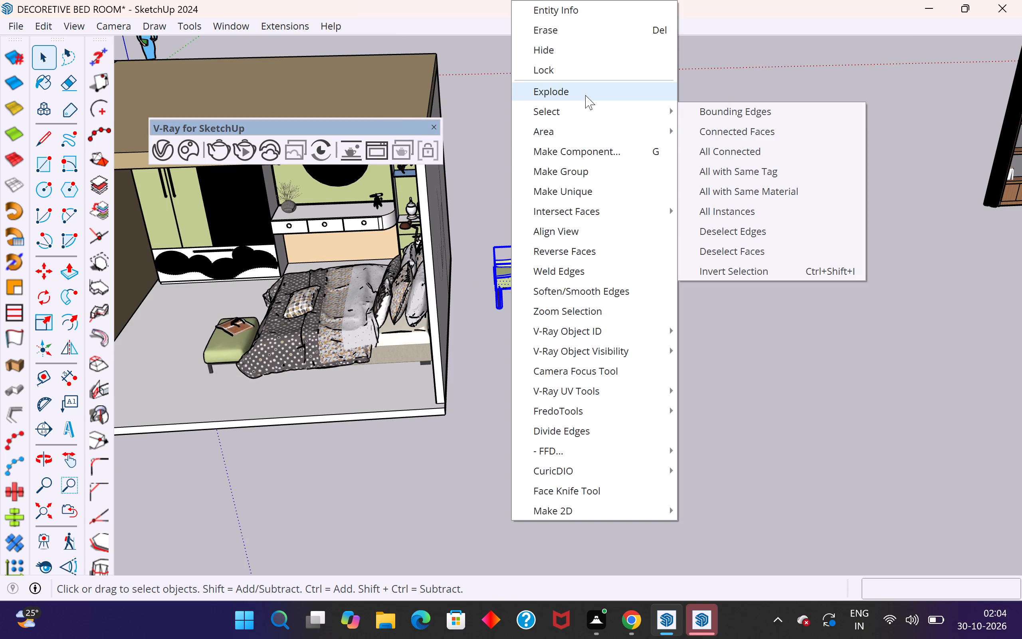
click(585, 169)
click(603, 356)
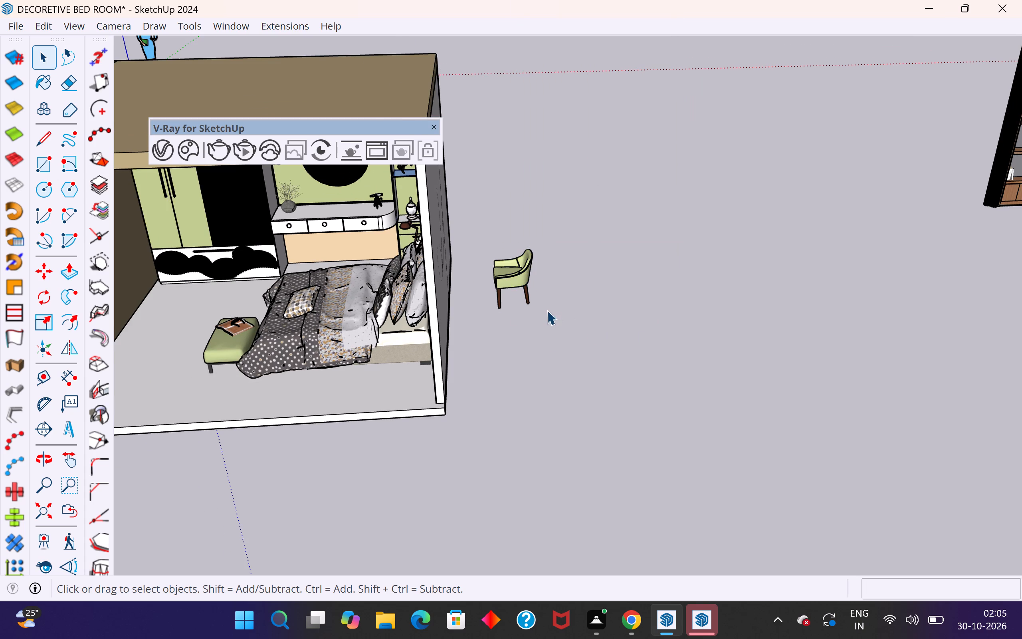
Move the armchair group about 11' 5" into the bedroom, in front of the desk beside the bed.
click(554, 280)
click(521, 283)
key(m)
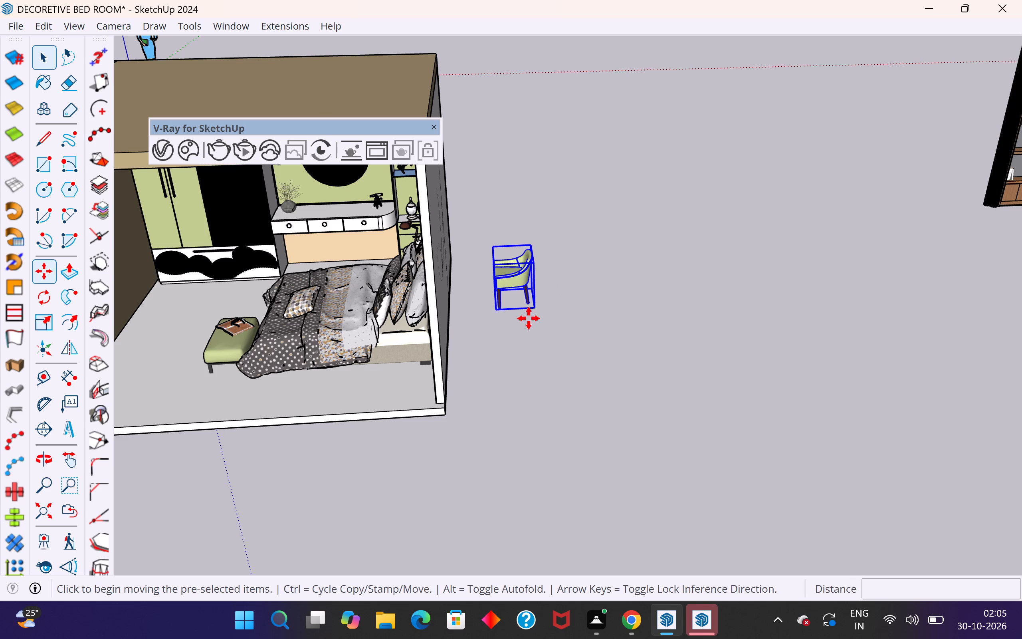
click(538, 313)
scroll(787, 335, down, 6)
scroll(478, 296, up, 3)
middle_drag(487, 279, 595, 282)
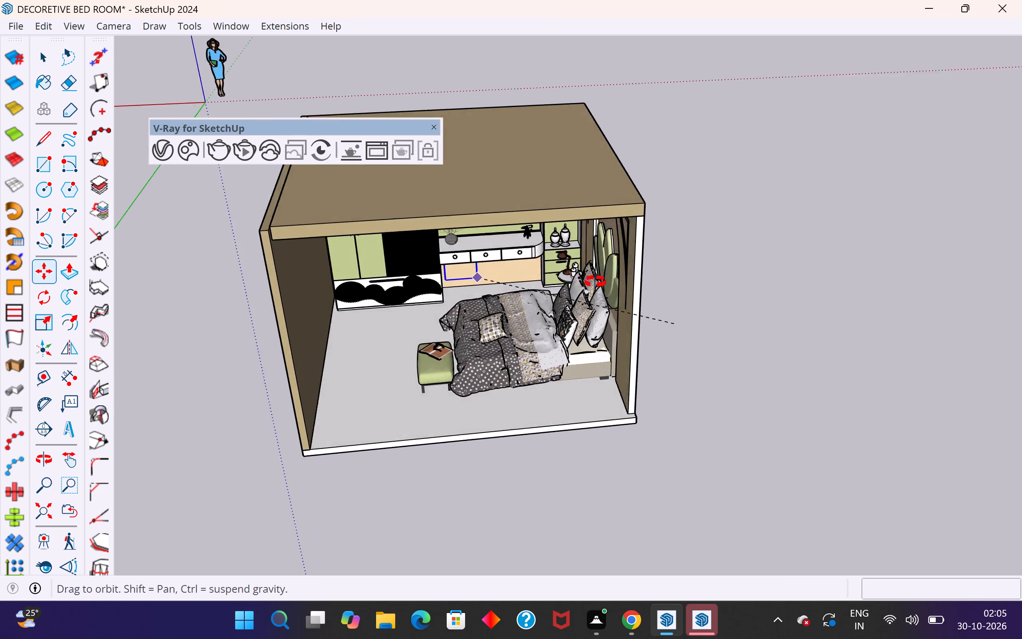
middle_drag(595, 282, 655, 270)
scroll(503, 288, up, 10)
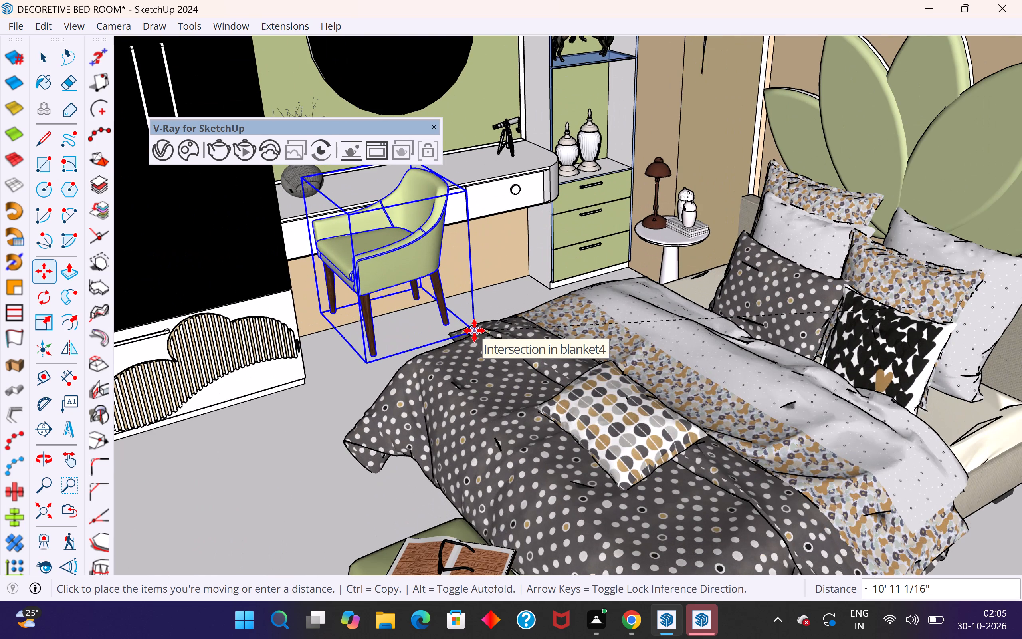
middle_drag(474, 331, 510, 335)
scroll(483, 337, up, 3)
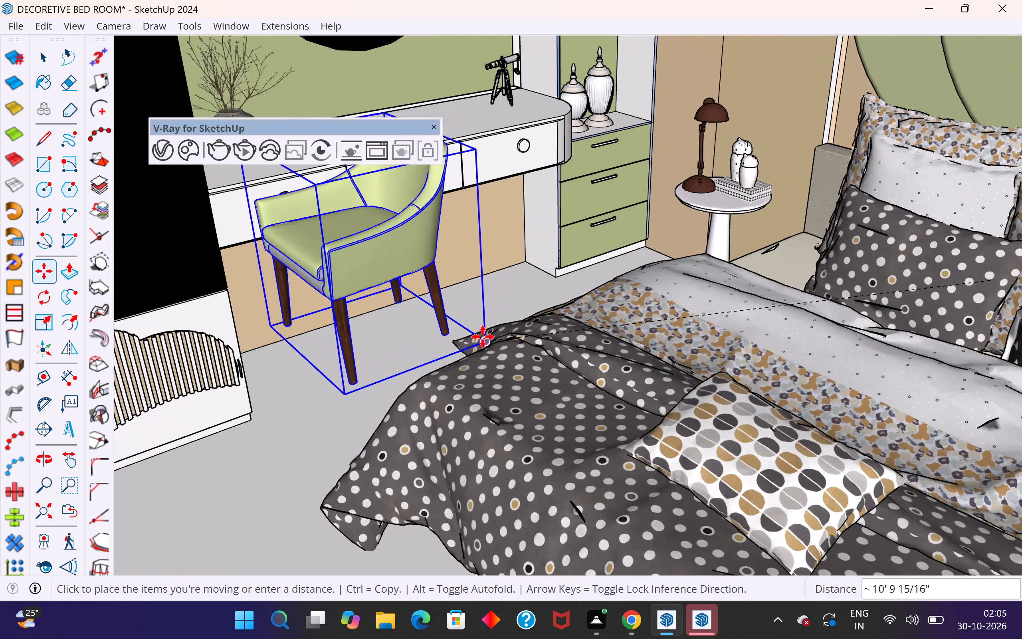
scroll(483, 336, up, 3)
click(473, 373)
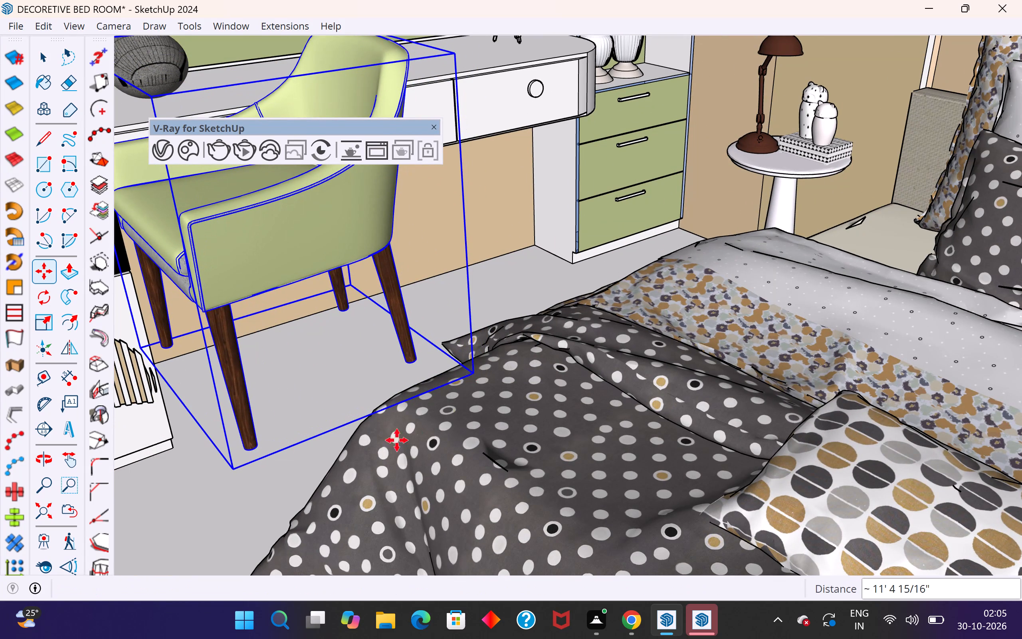
Reposition the armchair by its lower corner onto the open floor between the desk, wardrobe and bed.
middle_drag(397, 440, 603, 364)
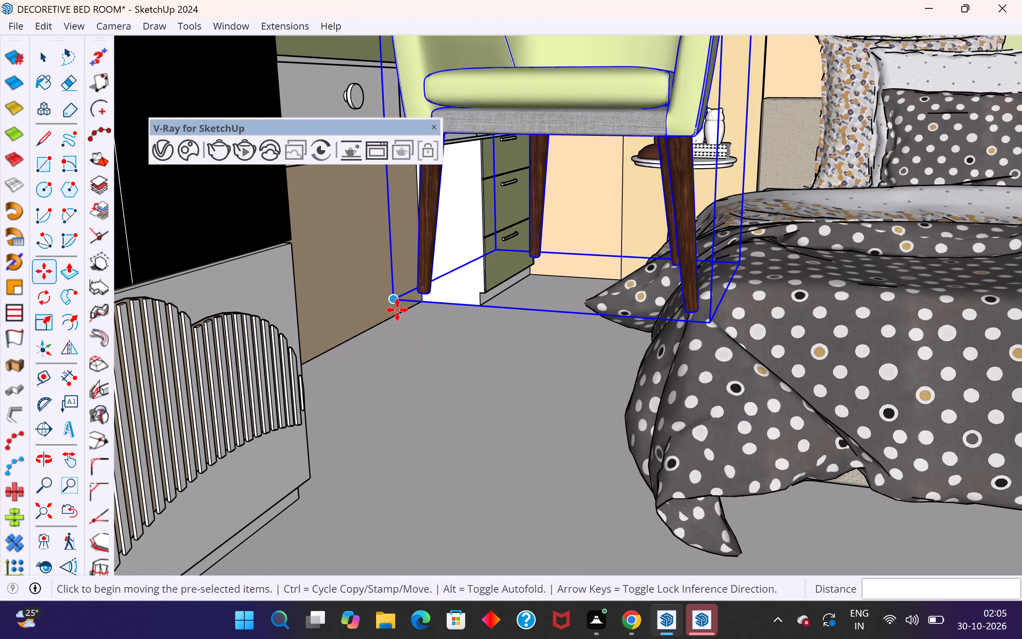
click(398, 307)
click(374, 396)
middle_drag(545, 409, 478, 434)
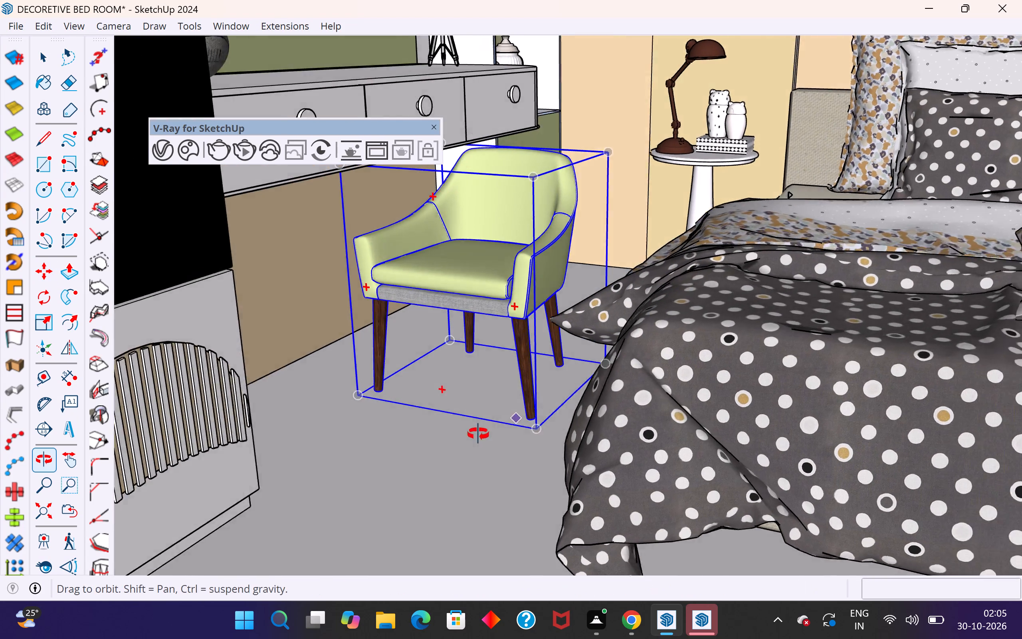
middle_drag(478, 434, 383, 498)
scroll(595, 316, down, 5)
middle_drag(574, 355, 620, 387)
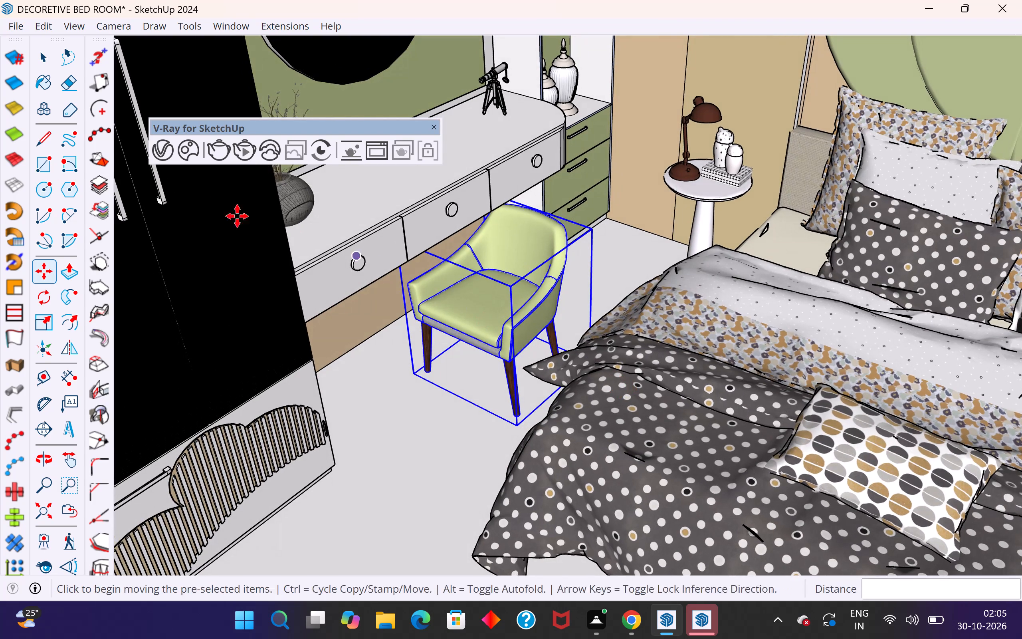
click(40, 66)
Examine the armchair's placement within the whole bedroom, from outside the room and close to the bed.
scroll(467, 383, down, 7)
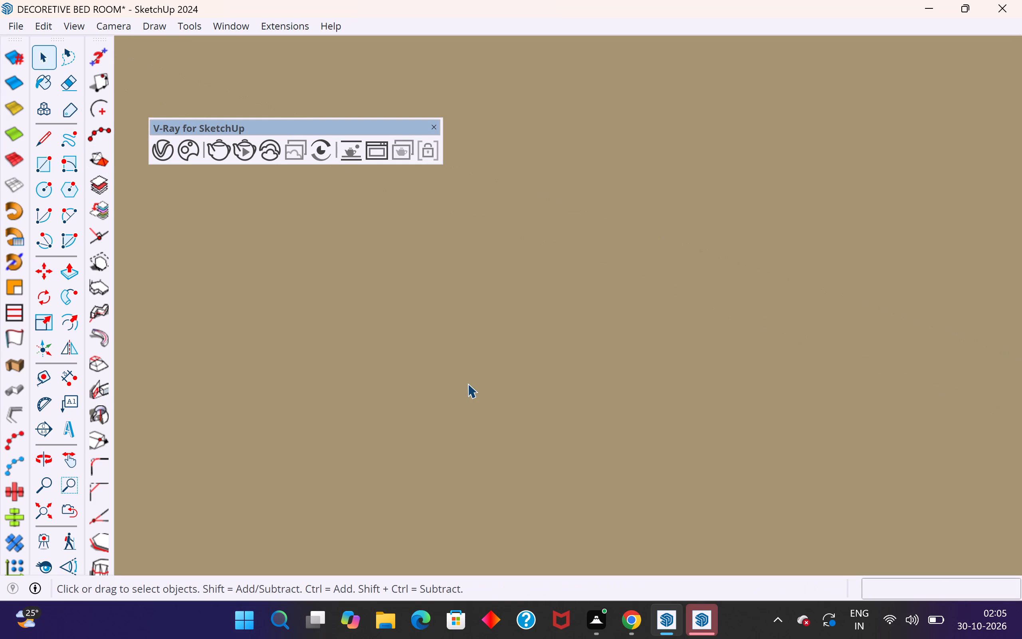
scroll(467, 383, down, 2)
scroll(436, 357, down, 14)
scroll(190, 330, down, 1)
click(44, 511)
scroll(360, 377, down, 4)
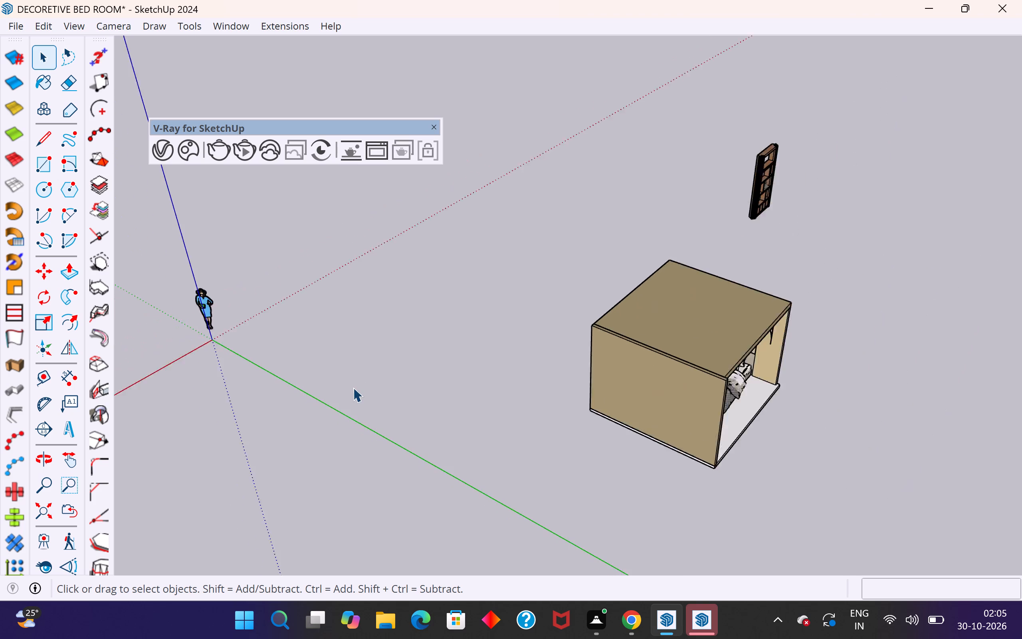
scroll(353, 387, down, 6)
middle_drag(587, 412, 353, 317)
scroll(455, 353, up, 13)
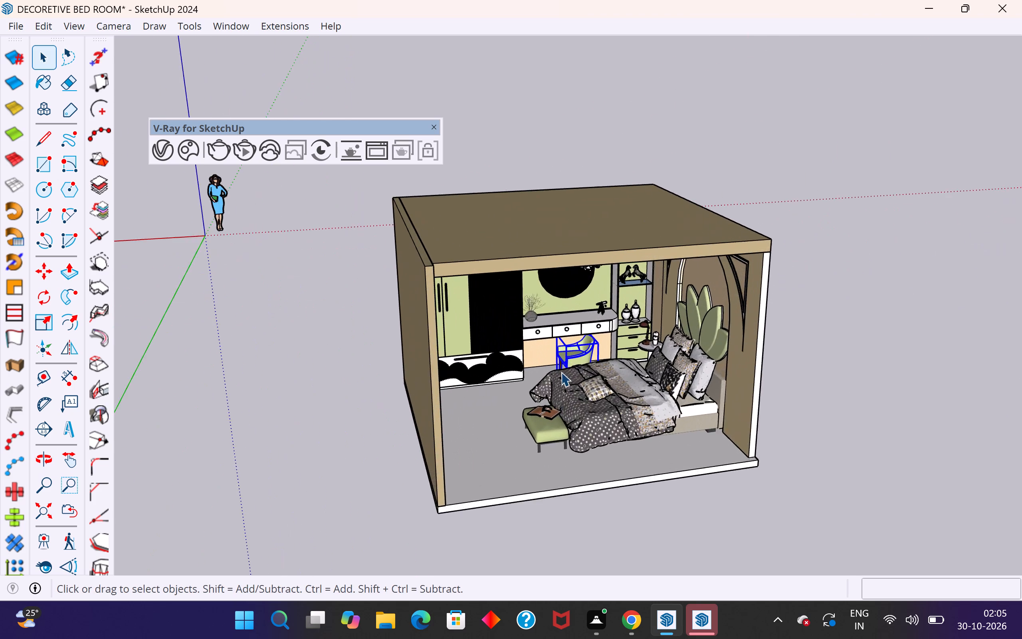
scroll(561, 372, up, 4)
scroll(715, 435, up, 3)
scroll(825, 455, up, 6)
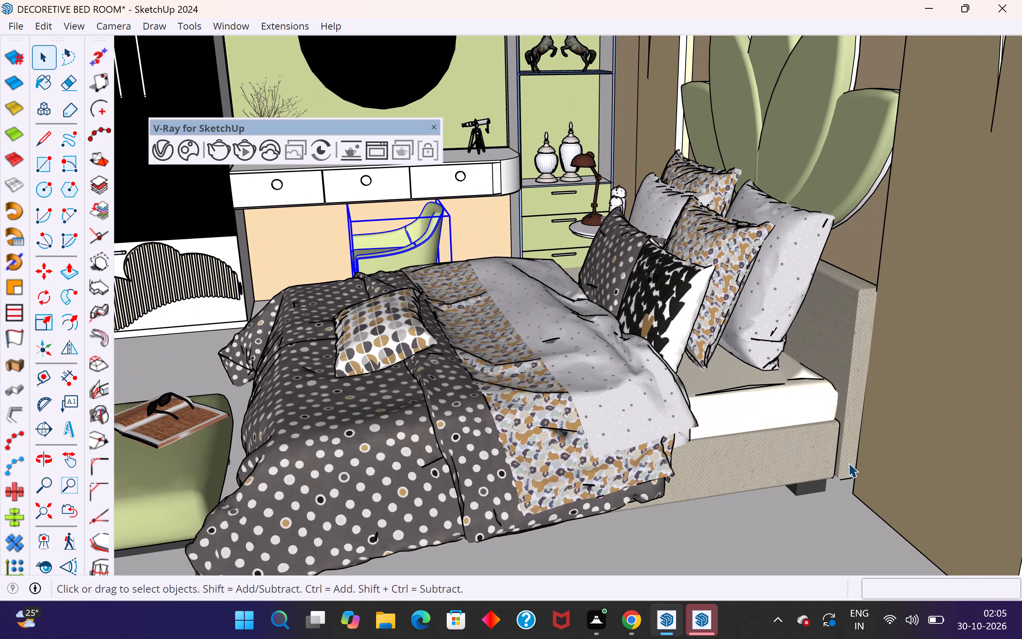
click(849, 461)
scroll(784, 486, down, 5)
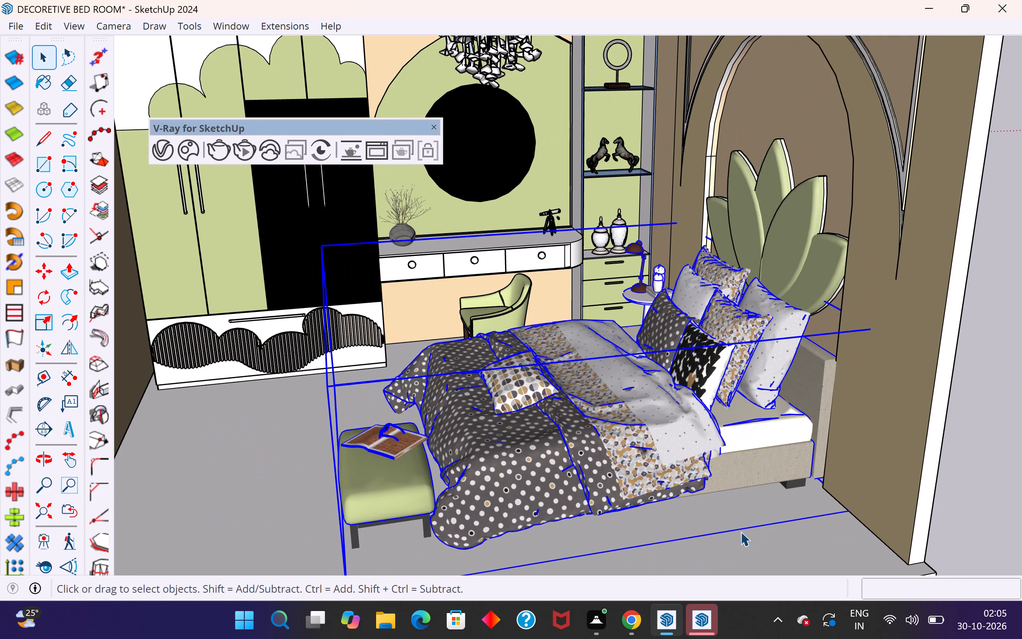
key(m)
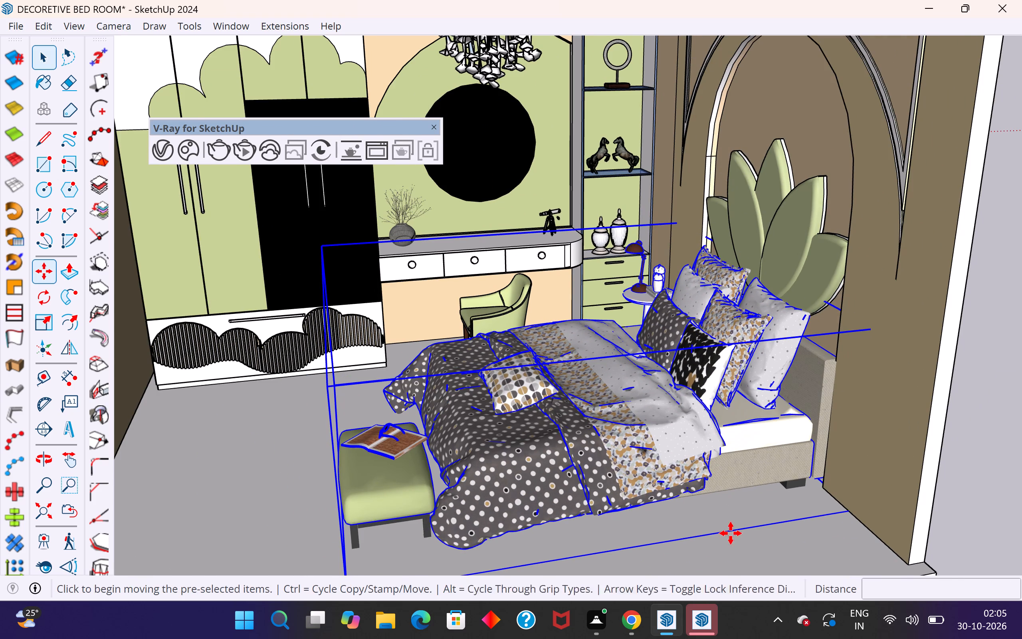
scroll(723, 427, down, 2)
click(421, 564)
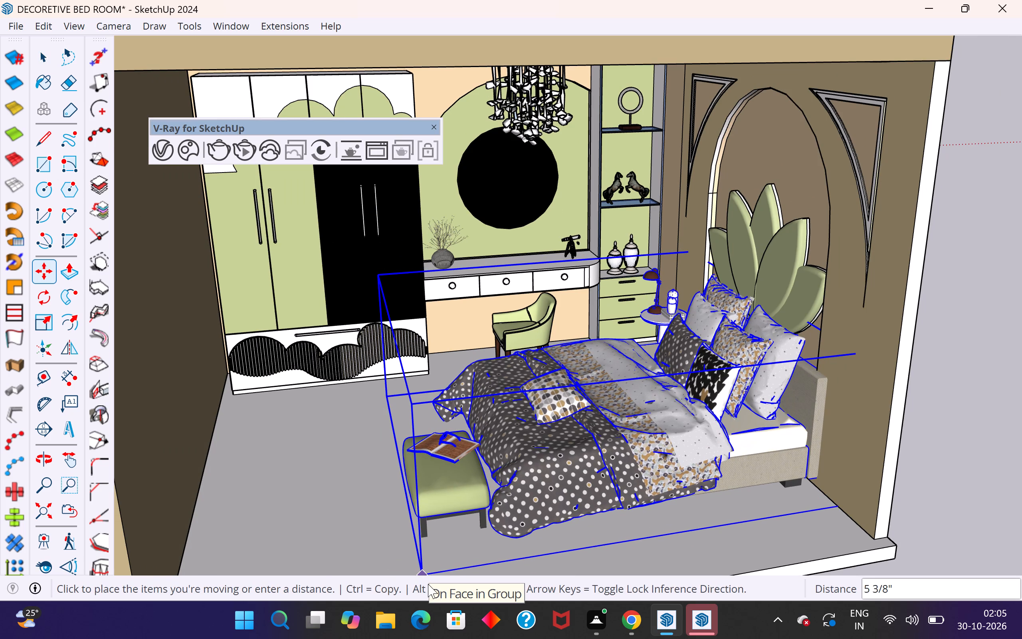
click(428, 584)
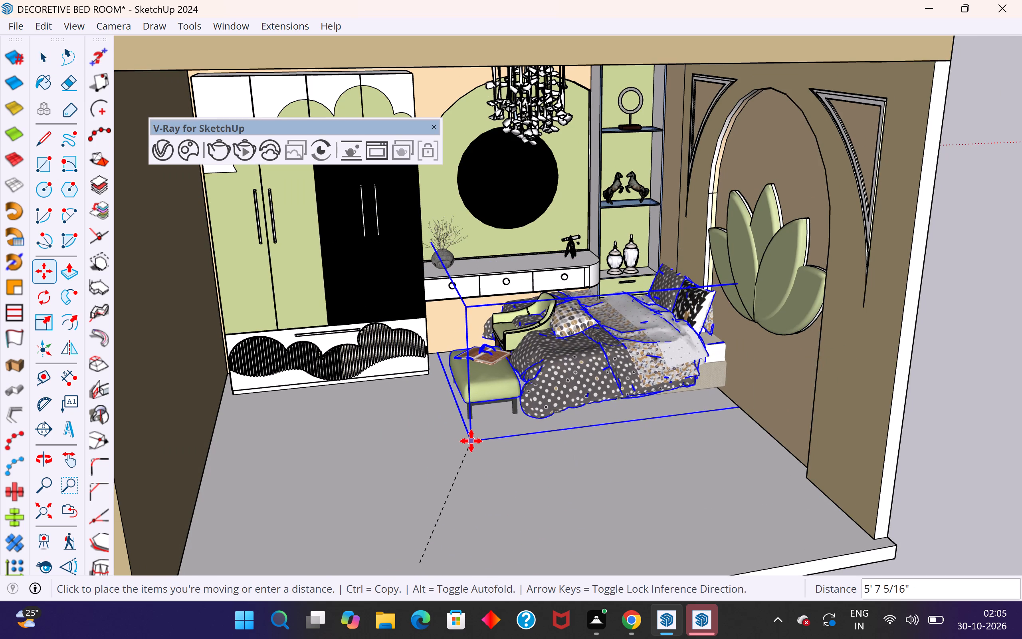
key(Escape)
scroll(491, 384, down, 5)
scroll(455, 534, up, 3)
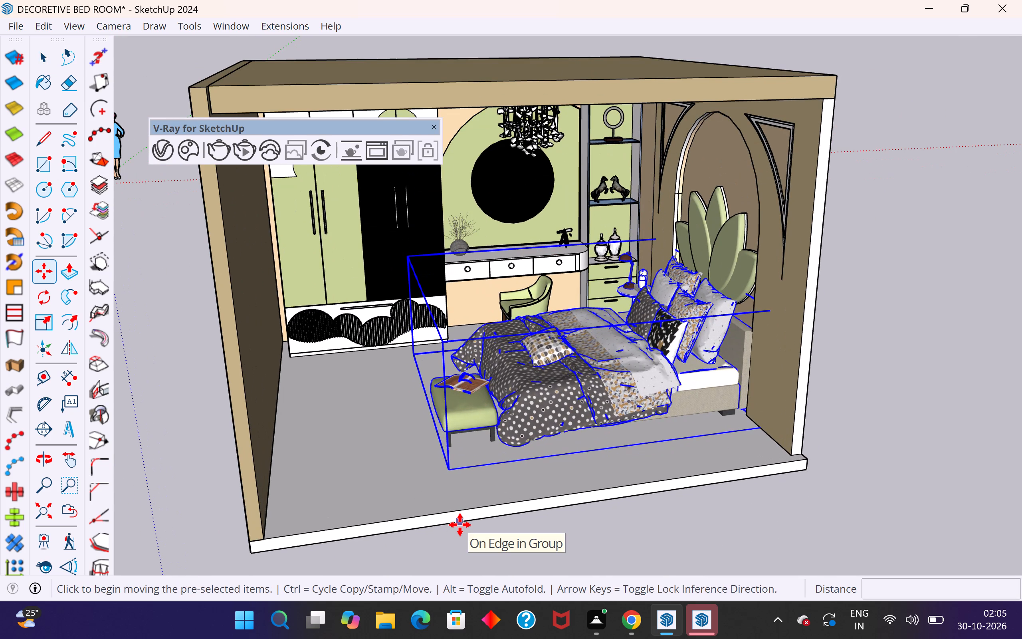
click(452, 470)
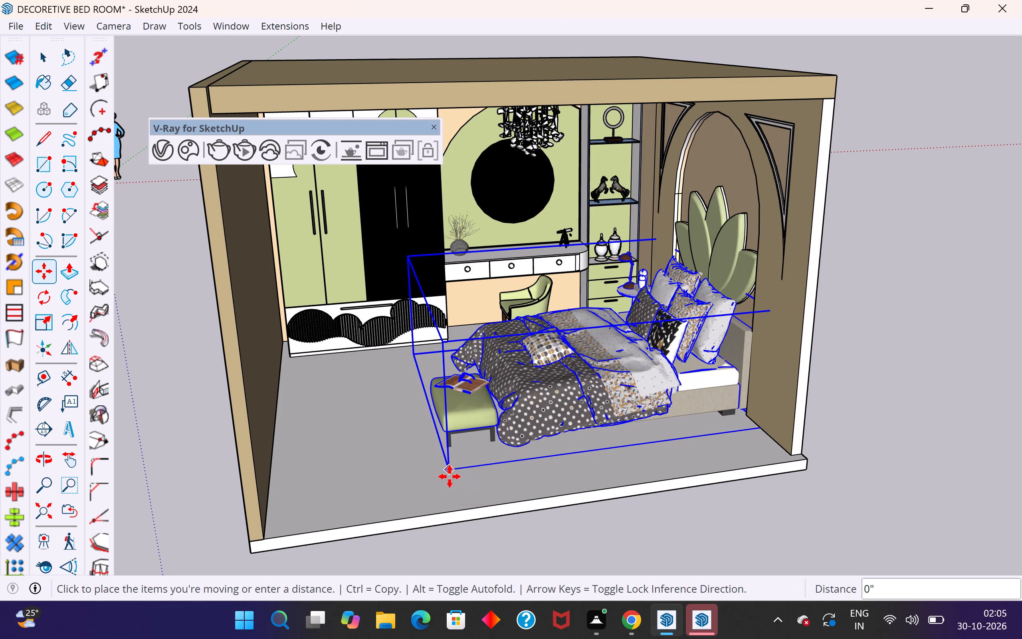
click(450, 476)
Rotate the armchair horizontally on the floor so that its seat faces the desk and its back faces the bed.
middle_drag(542, 486, 614, 544)
scroll(506, 310, up, 2)
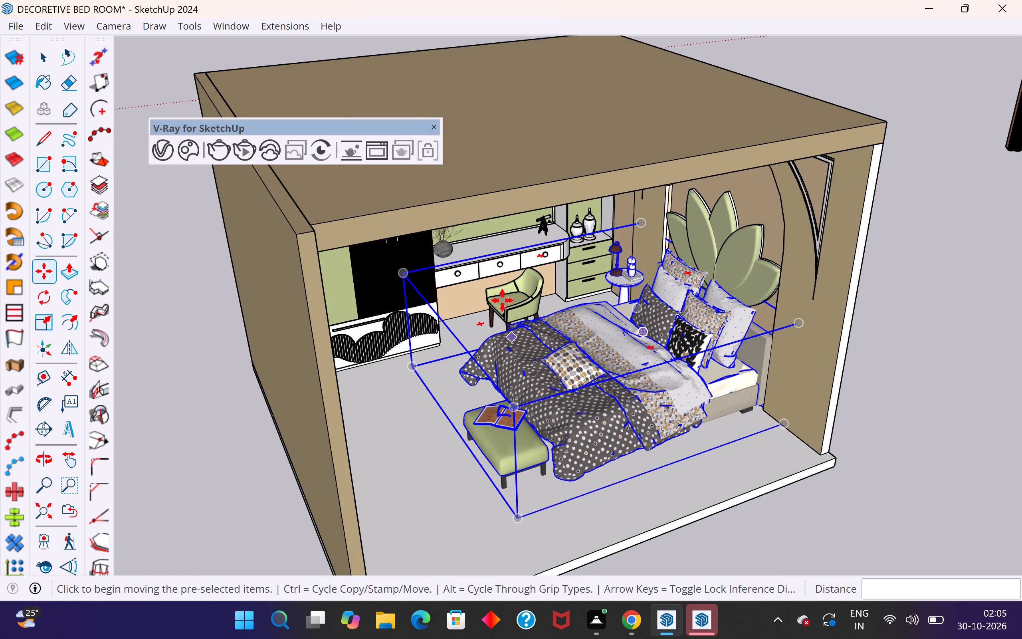
scroll(502, 300, up, 2)
click(42, 59)
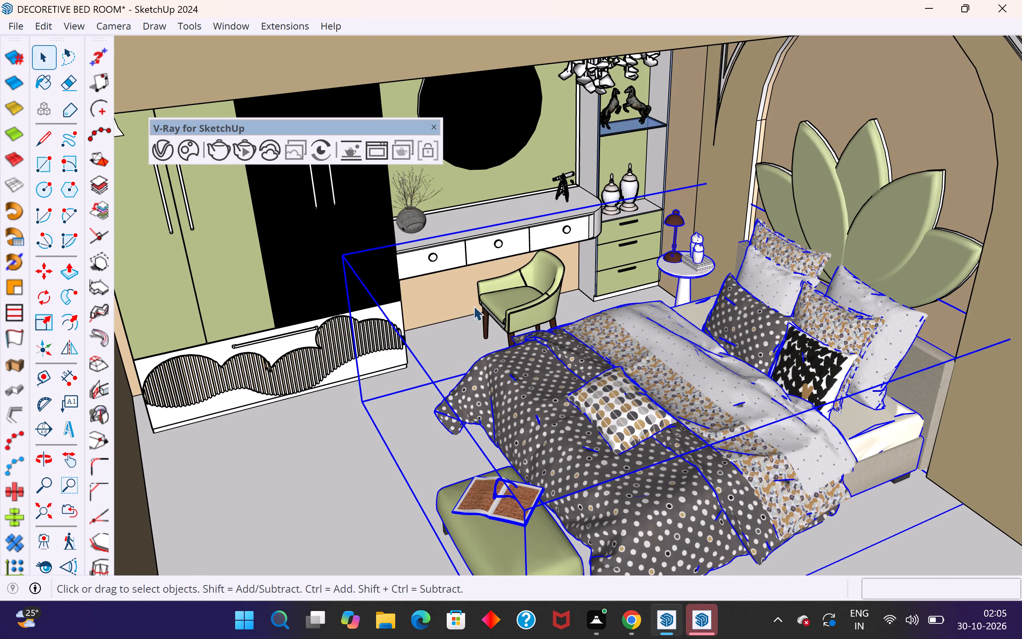
scroll(481, 304, up, 6)
click(558, 296)
scroll(513, 350, down, 2)
click(51, 292)
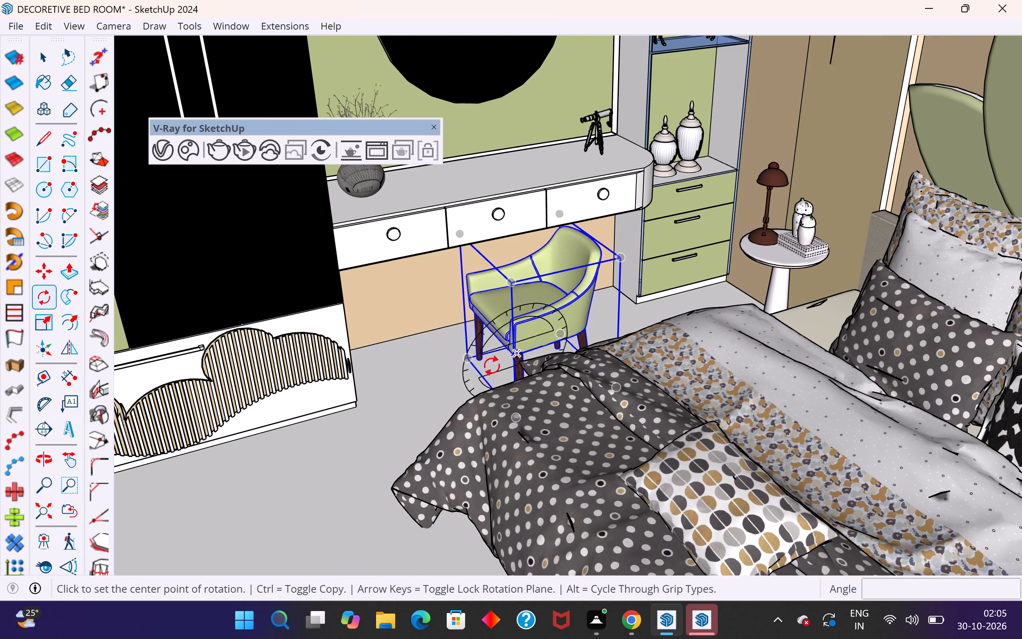
click(481, 365)
click(483, 374)
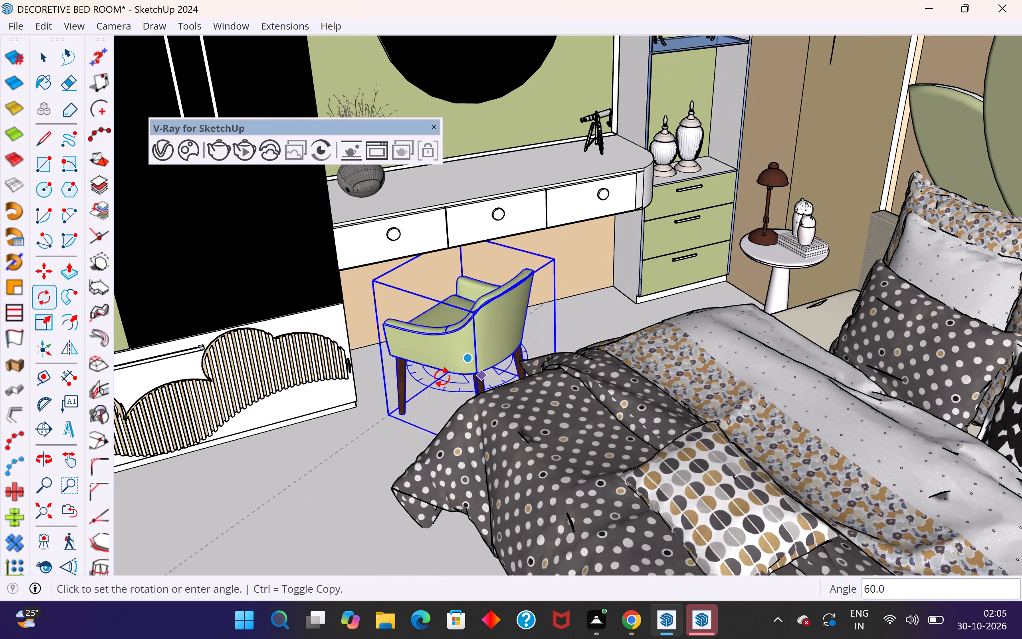
click(430, 367)
middle_drag(587, 368, 511, 395)
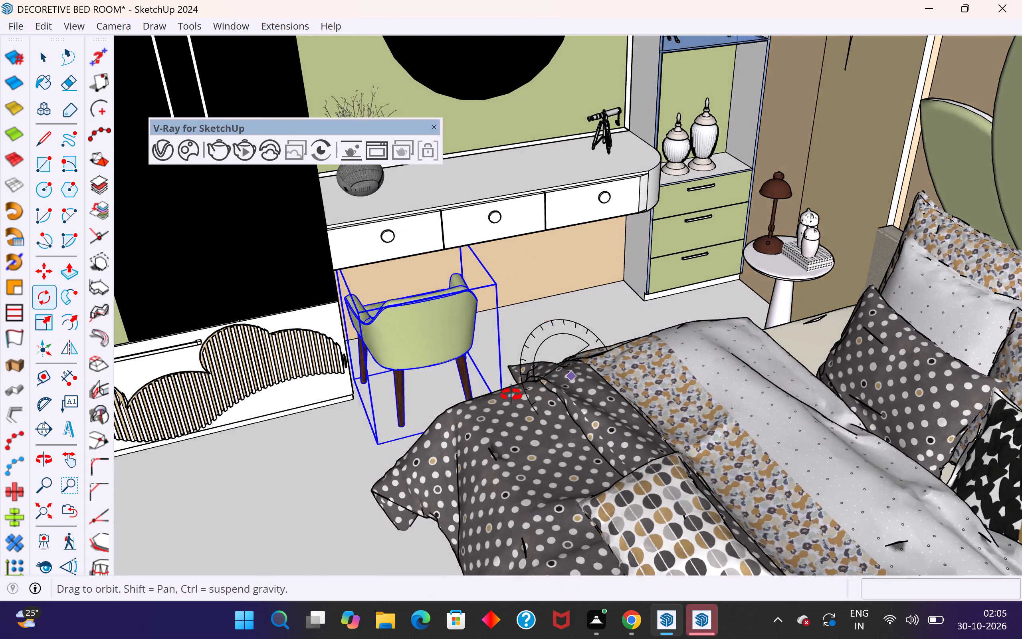
middle_drag(511, 395, 397, 383)
scroll(496, 329, down, 4)
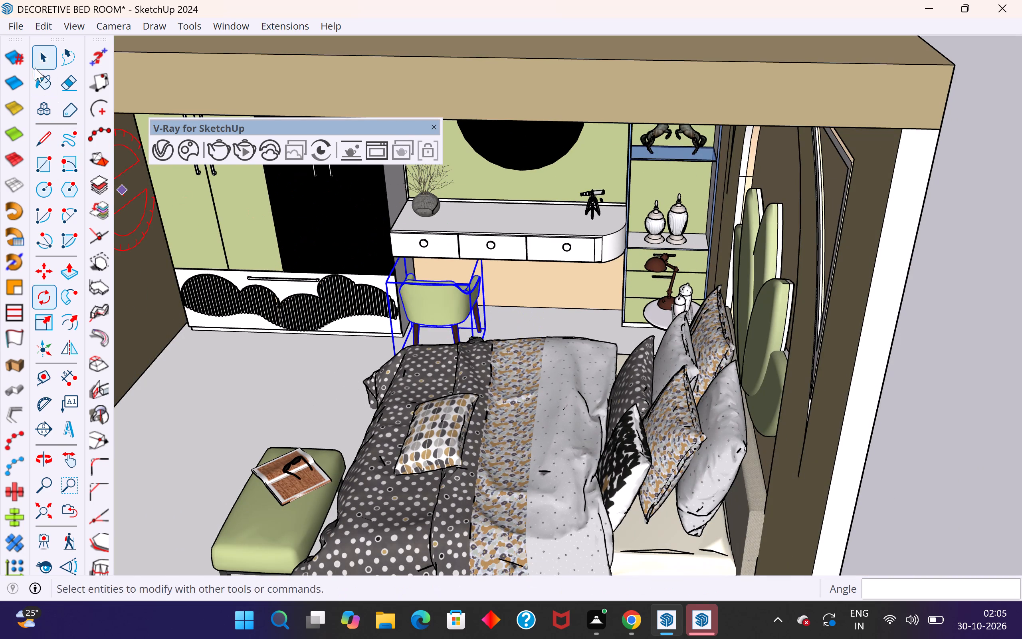
click(40, 52)
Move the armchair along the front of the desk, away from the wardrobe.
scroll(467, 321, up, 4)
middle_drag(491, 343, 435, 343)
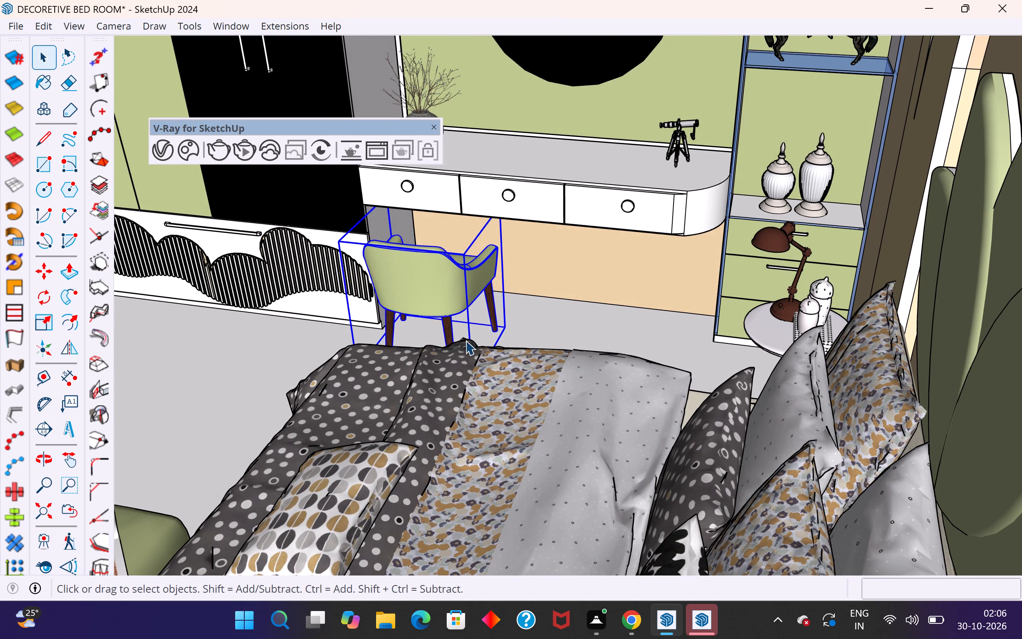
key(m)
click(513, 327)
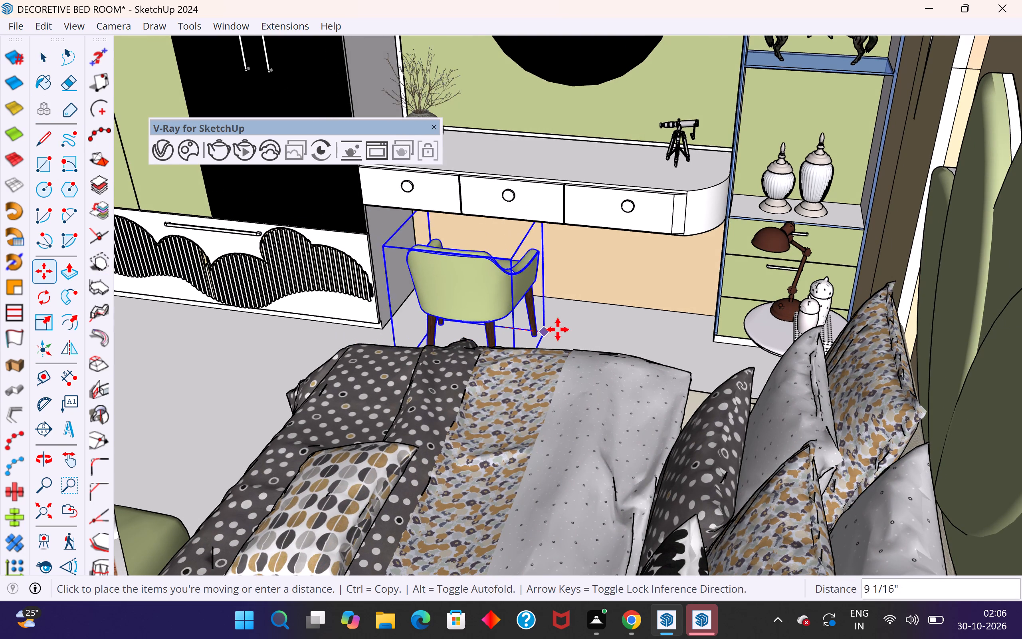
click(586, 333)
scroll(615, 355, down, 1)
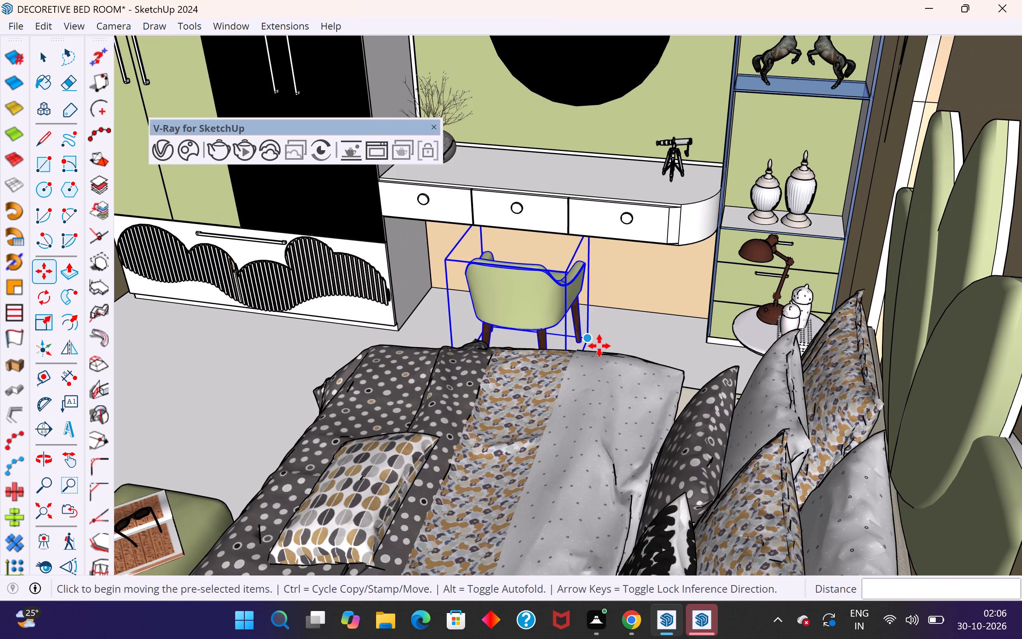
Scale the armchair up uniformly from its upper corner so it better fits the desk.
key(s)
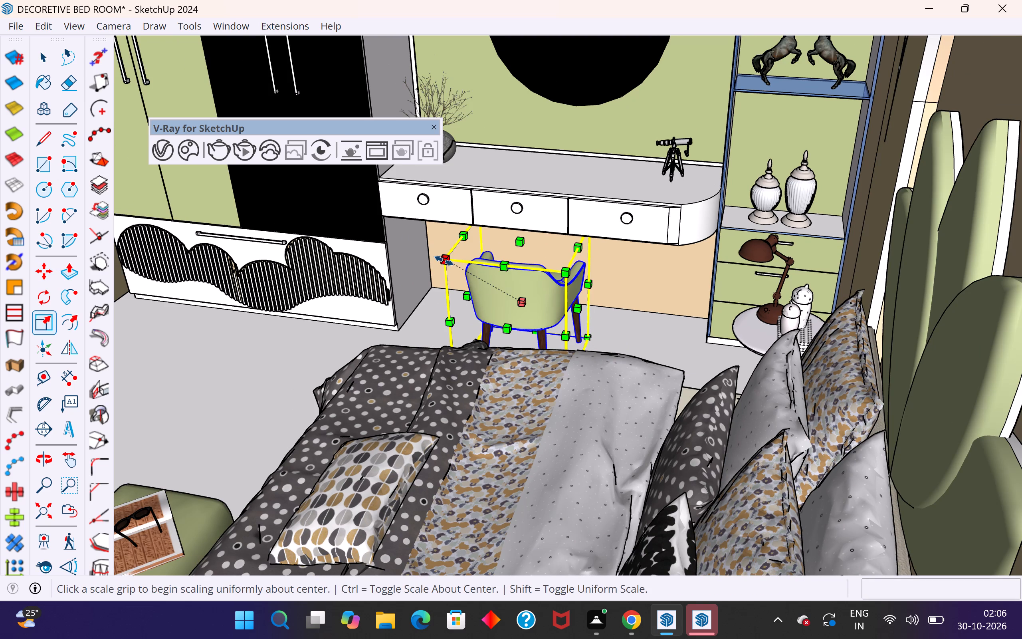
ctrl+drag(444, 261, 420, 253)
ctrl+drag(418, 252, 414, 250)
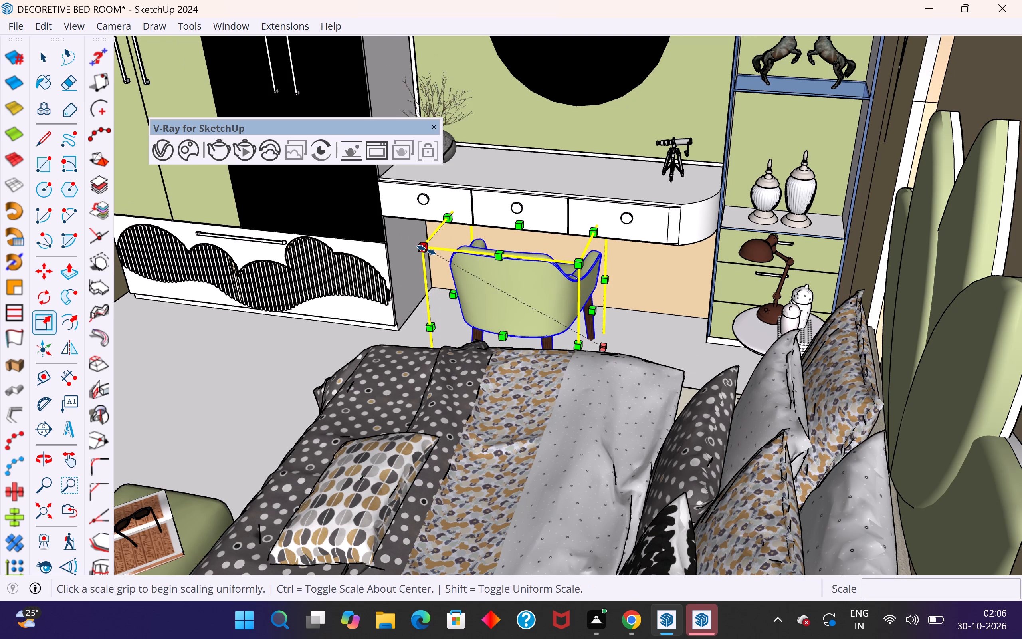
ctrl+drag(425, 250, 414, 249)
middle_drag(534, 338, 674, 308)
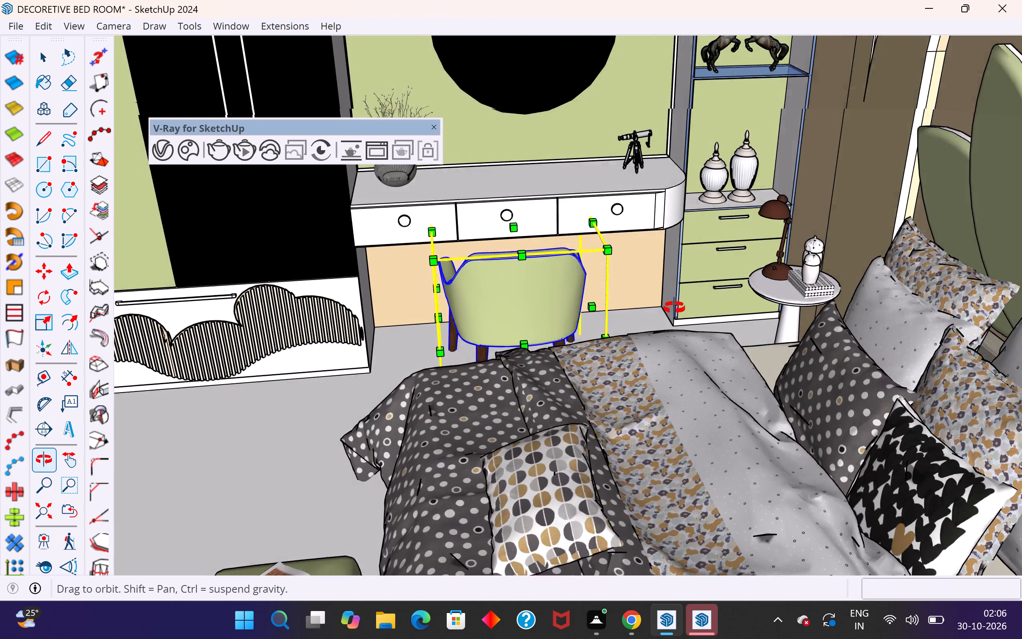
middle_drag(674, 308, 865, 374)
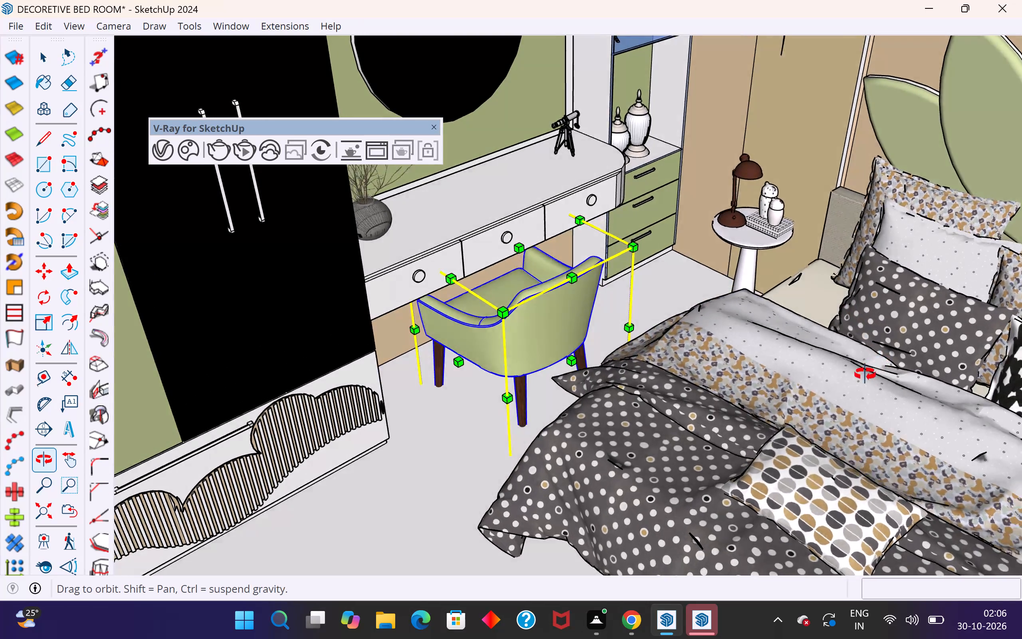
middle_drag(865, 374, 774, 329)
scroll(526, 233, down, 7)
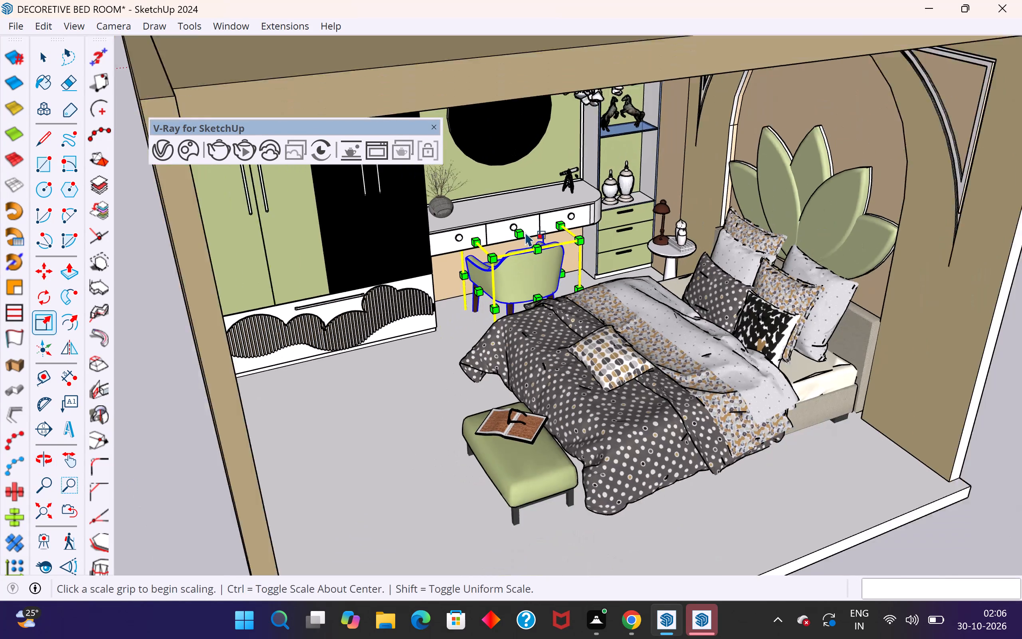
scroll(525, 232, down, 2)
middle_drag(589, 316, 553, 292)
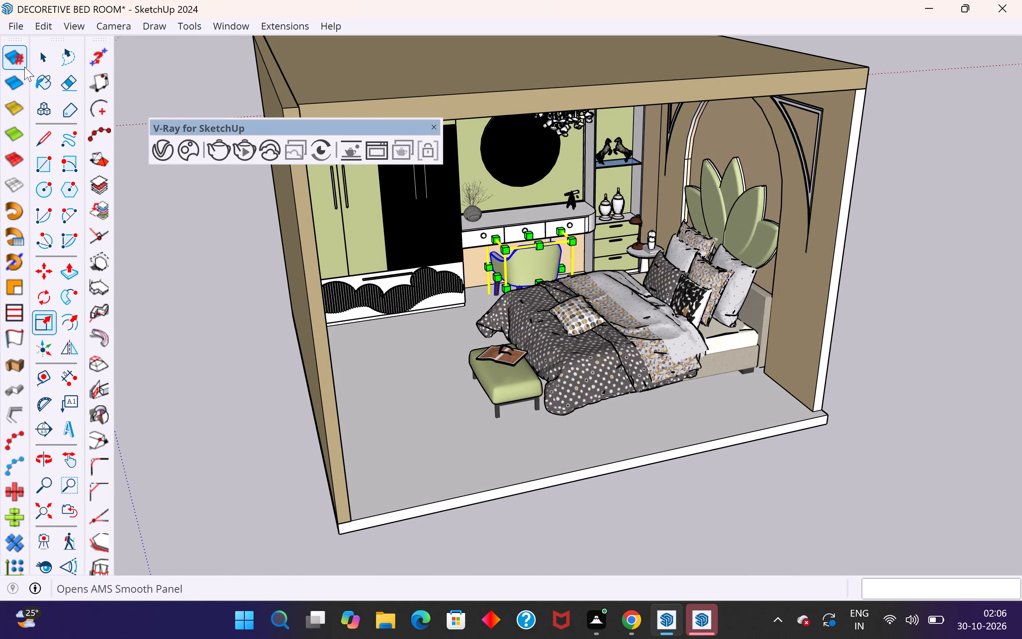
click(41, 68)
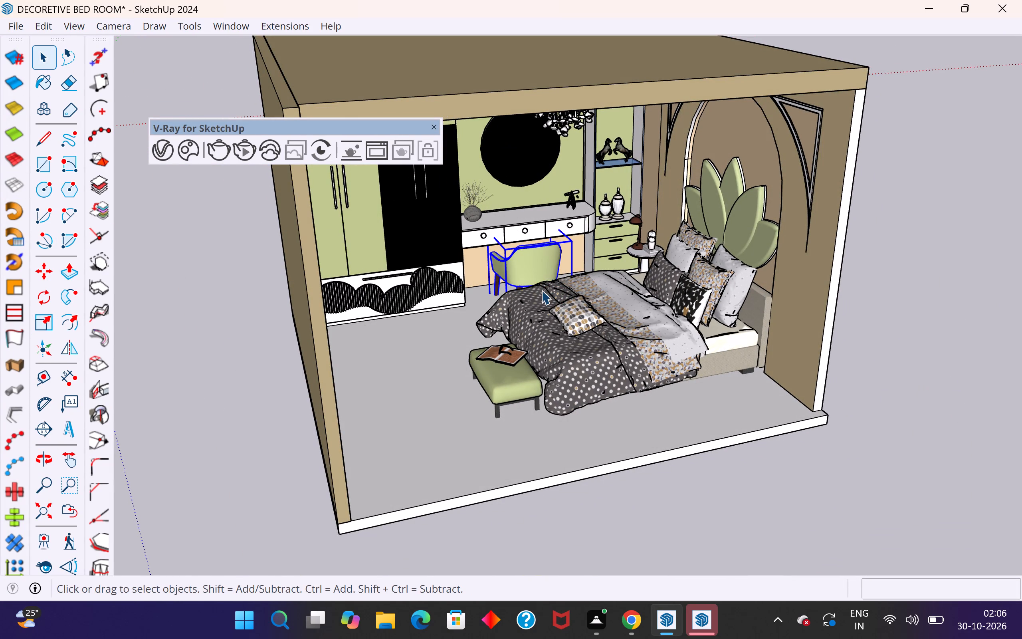
Undo the armchair's scaling, its rotation and its moves into the bedroom.
key(ctrl+z)
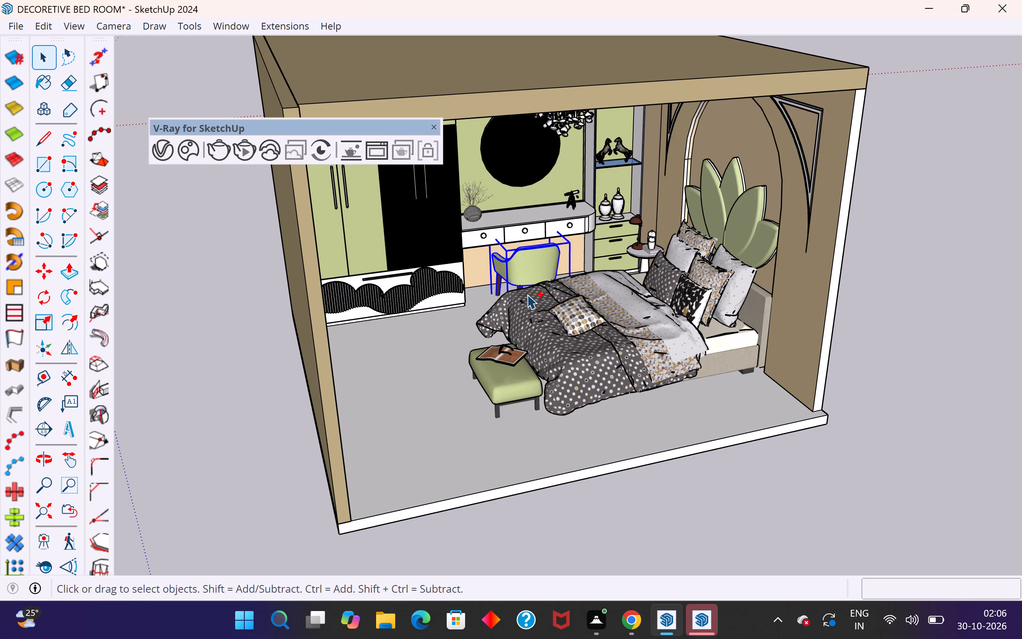
key(ctrl+z)
key(ctrl+z)
key(ctrl+z)
key(ctrl+z)
key(ctrl+z)
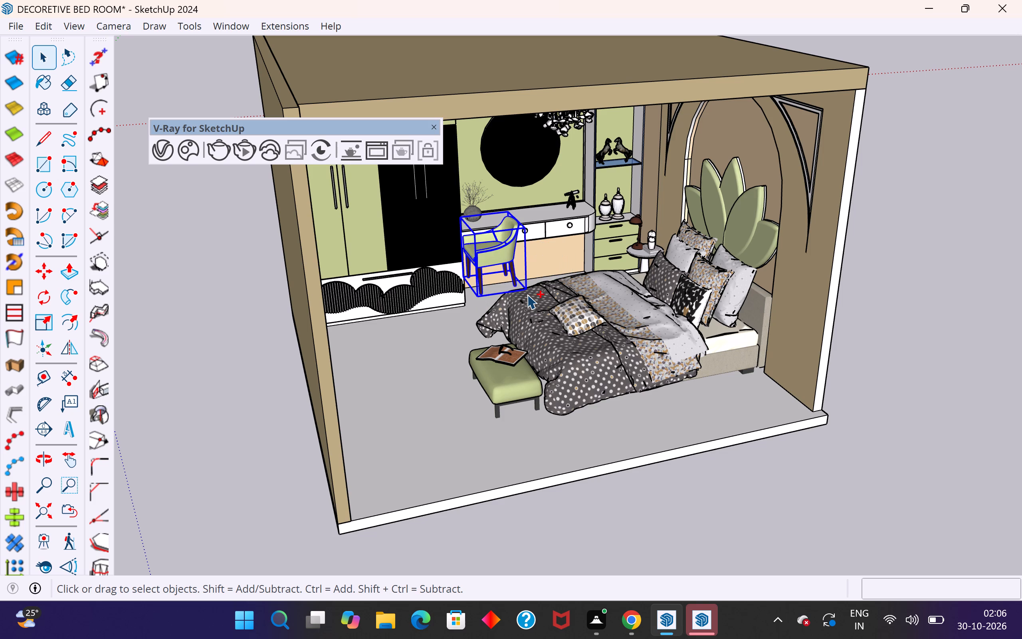
key(ctrl+z)
key(ctrl+z)
key(ctrl+z)
key(ctrl+z)
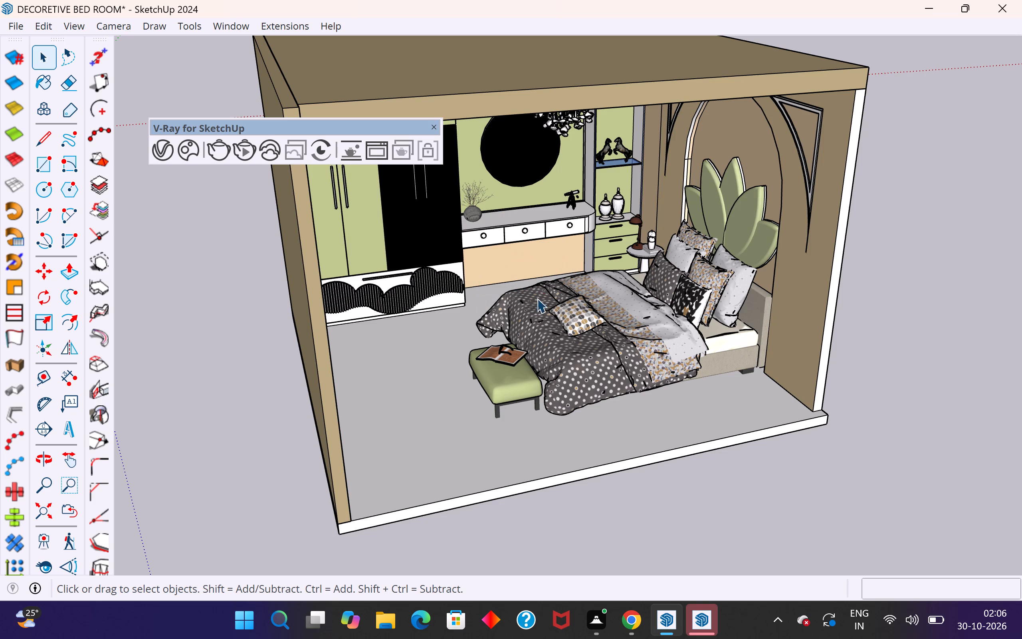
Examine the bed, pillows and bedside table up close, and the whole room from outside.
scroll(529, 433, down, 9)
click(735, 467)
scroll(646, 407, up, 10)
middle_drag(630, 394, 660, 383)
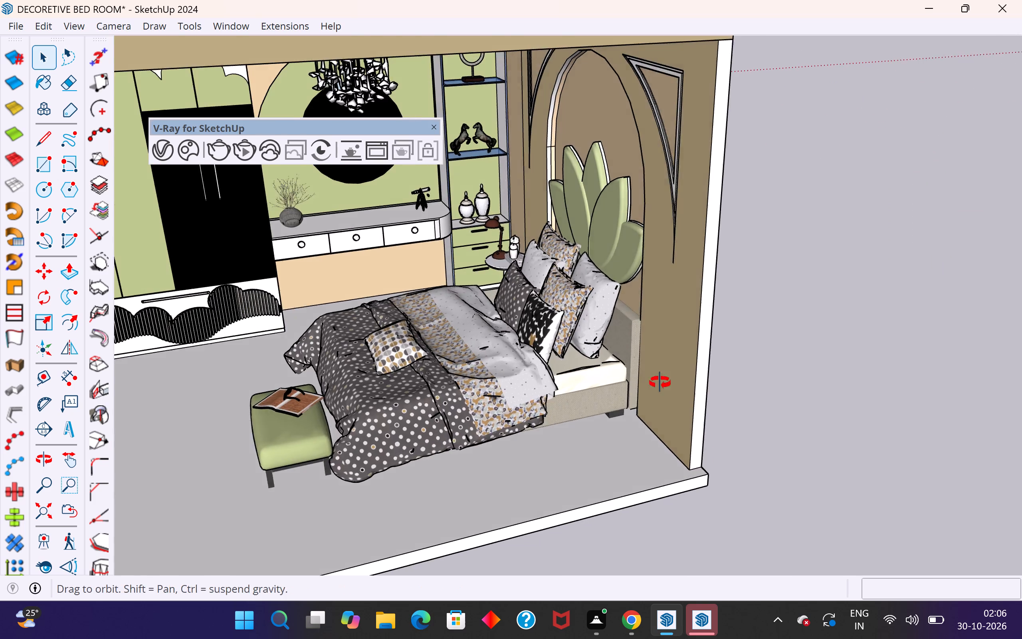
middle_drag(660, 383, 681, 370)
scroll(670, 363, up, 3)
click(652, 359)
scroll(630, 419, up, 1)
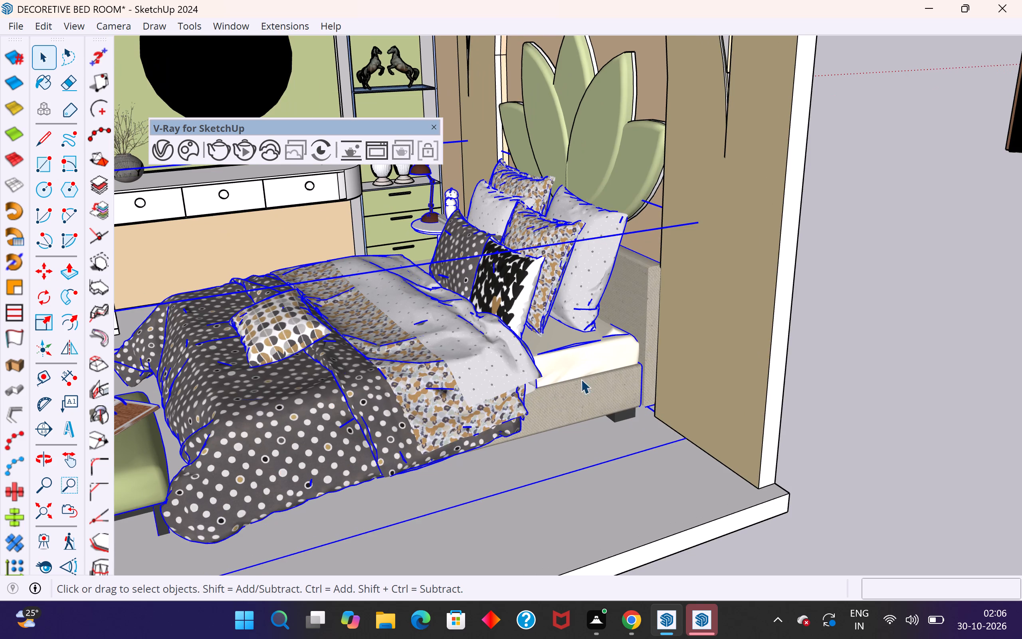
middle_drag(564, 367, 747, 379)
scroll(743, 347, up, 6)
middle_drag(679, 423, 996, 487)
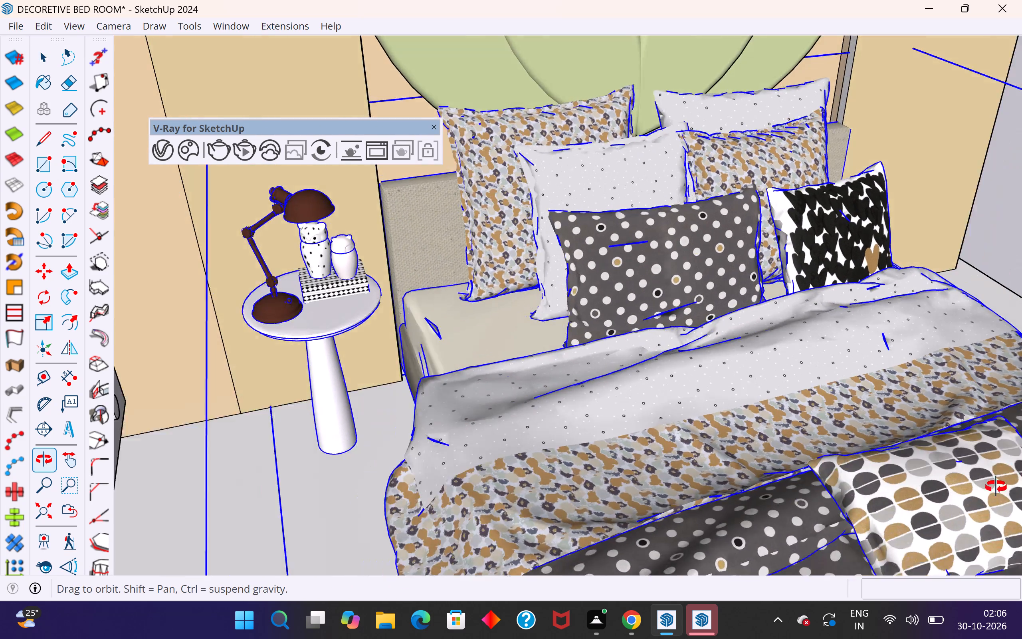
middle_drag(996, 487, 532, 445)
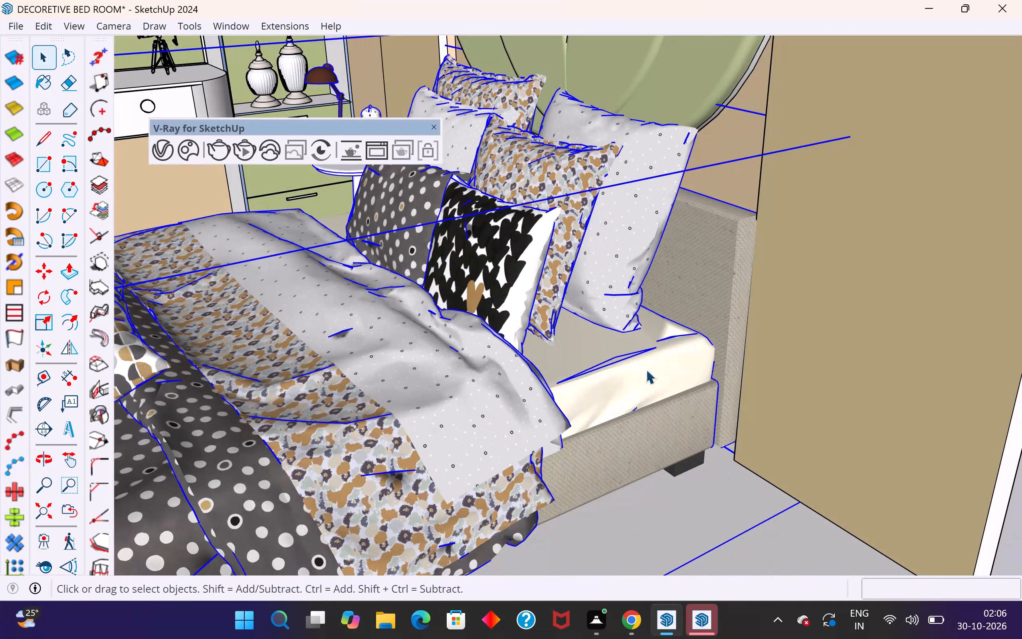
scroll(572, 348, down, 4)
scroll(490, 434, down, 17)
click(705, 465)
scroll(751, 344, down, 2)
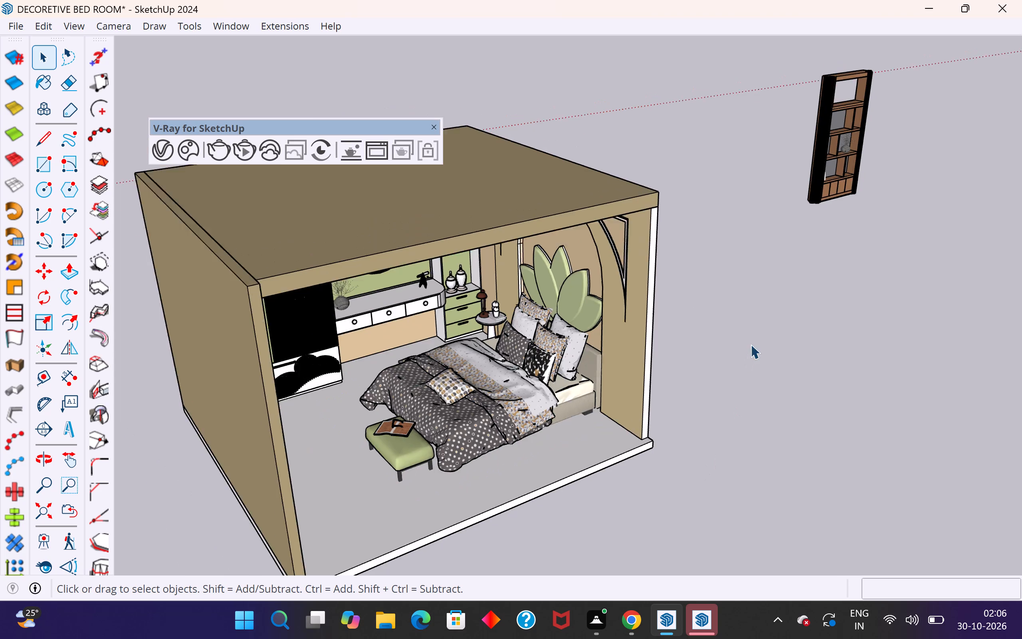
scroll(751, 344, down, 3)
middle_drag(731, 433, 493, 415)
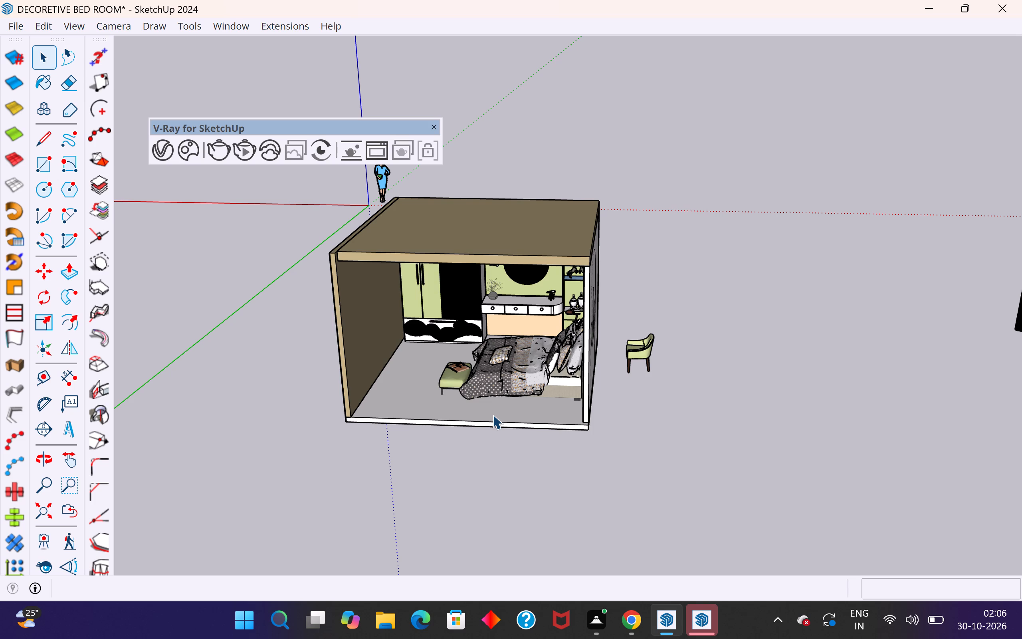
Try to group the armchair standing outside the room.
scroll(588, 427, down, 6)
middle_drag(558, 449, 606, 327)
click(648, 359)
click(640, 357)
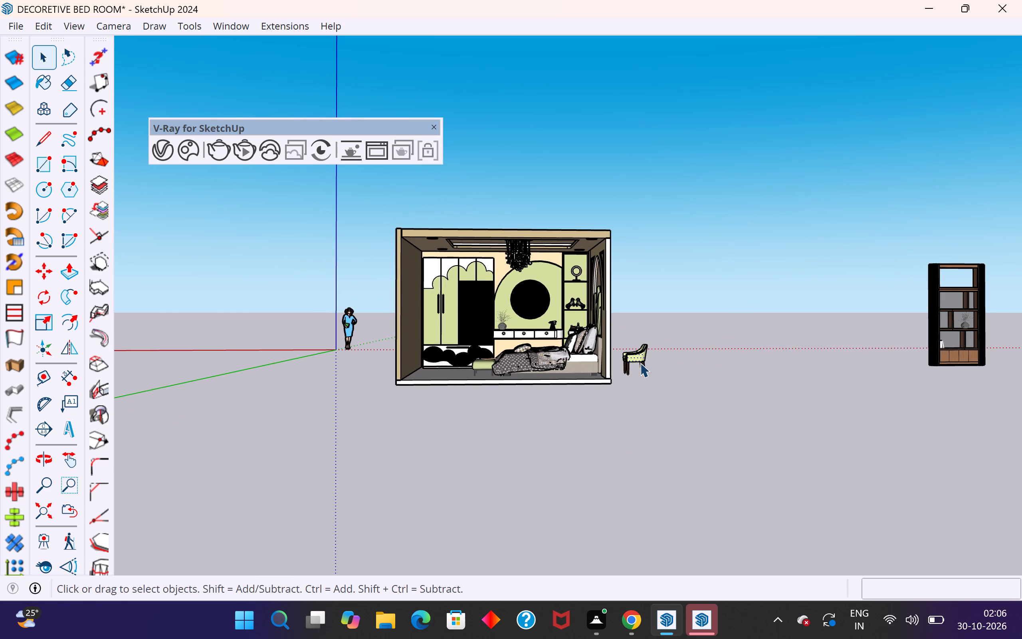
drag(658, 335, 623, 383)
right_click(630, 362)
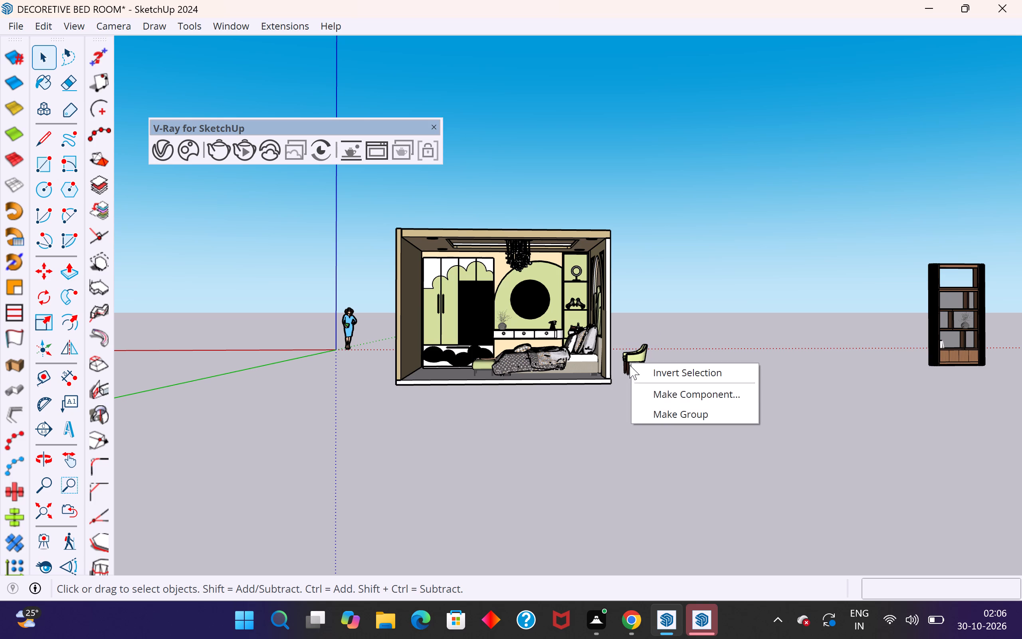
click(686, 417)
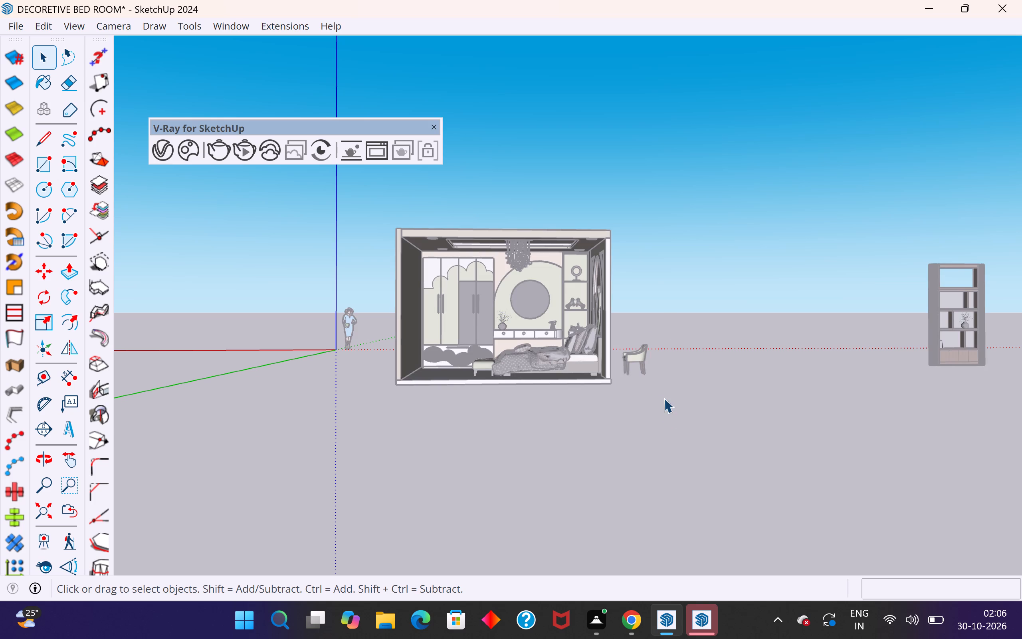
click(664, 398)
Make a single group of all the parts of the armchair outside the room.
click(643, 355)
drag(652, 340, 634, 381)
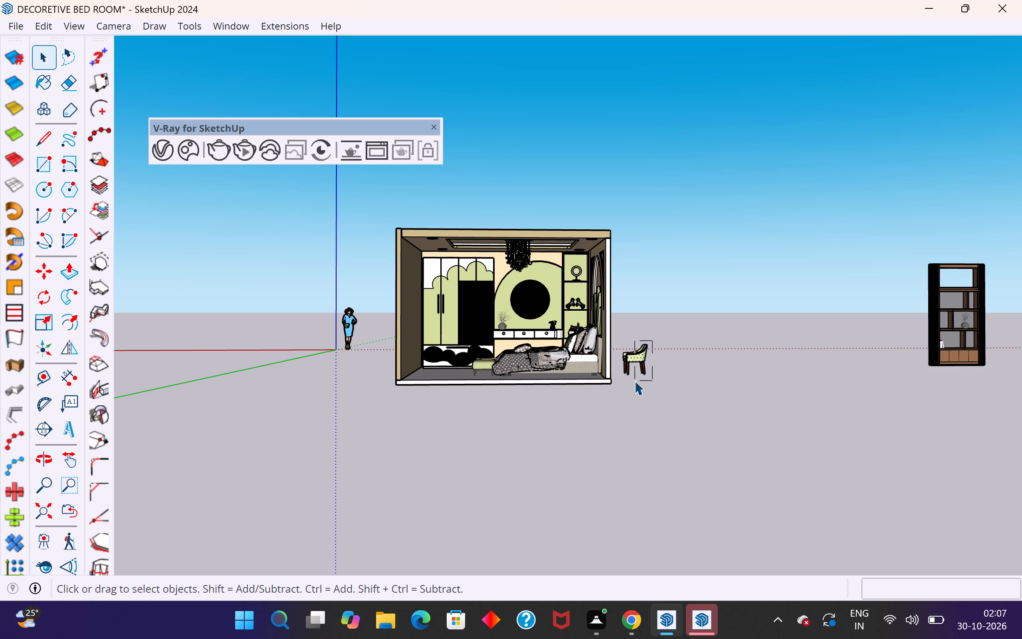
drag(634, 381, 620, 377)
right_click(633, 358)
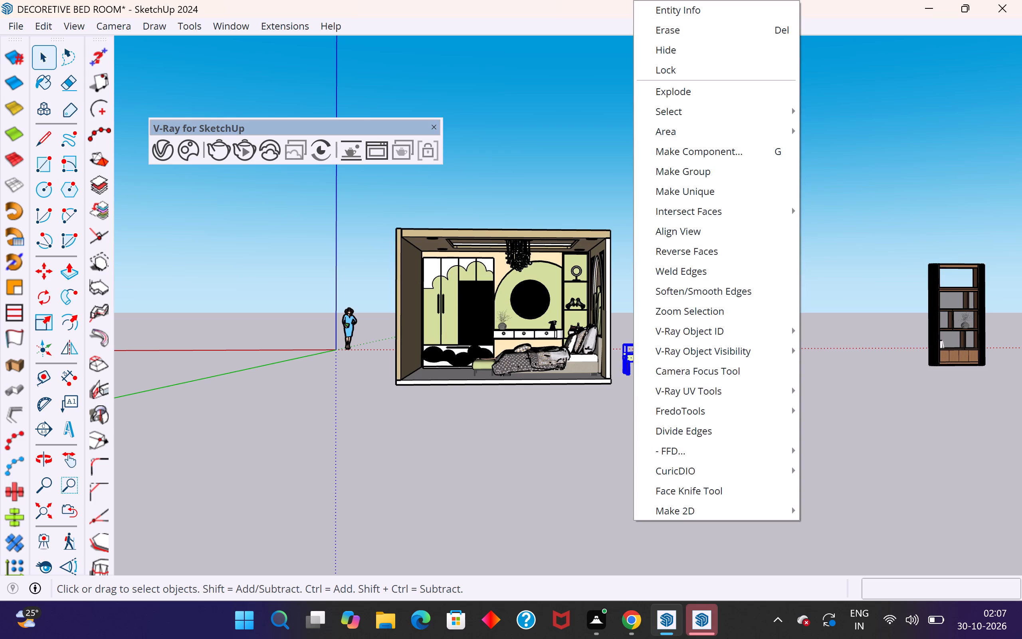
click(724, 173)
click(729, 379)
Move the armchair group about 28' 2" away from the room, in front of the freestanding bookshelf.
click(643, 374)
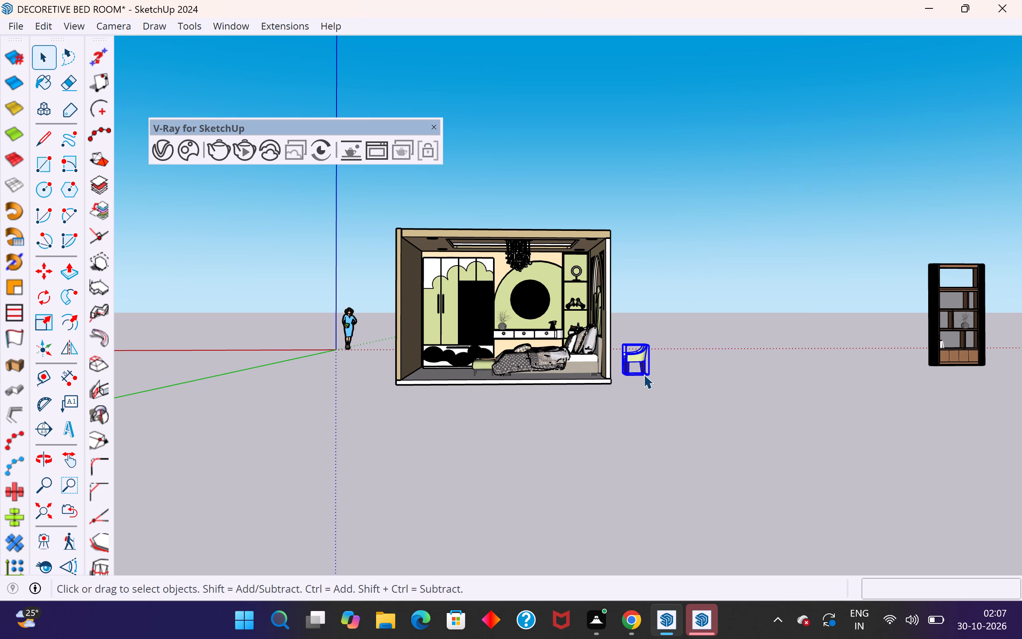
key(m)
click(653, 374)
click(965, 389)
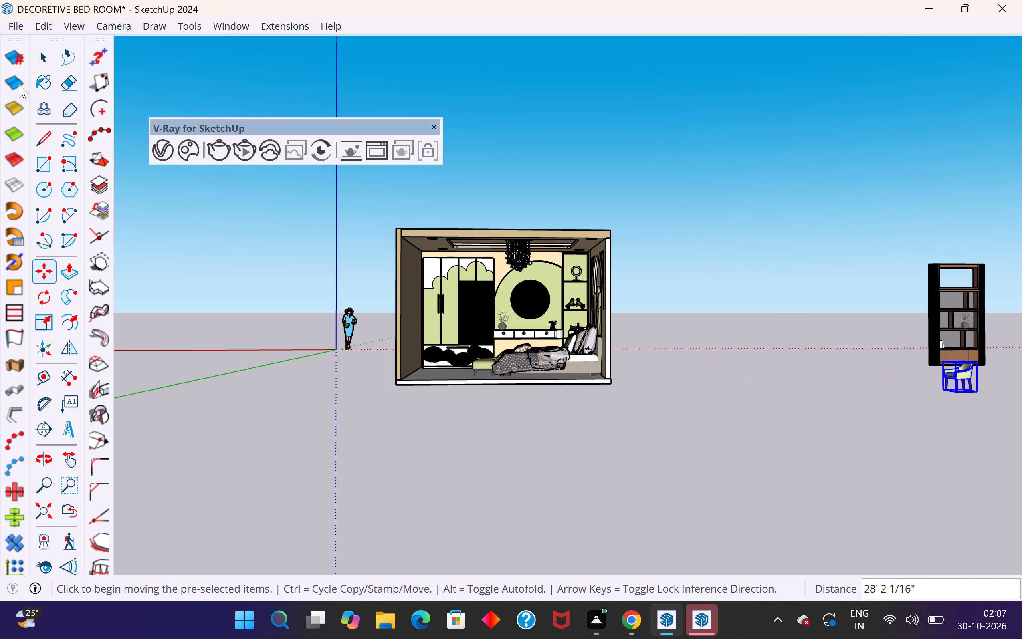
click(41, 58)
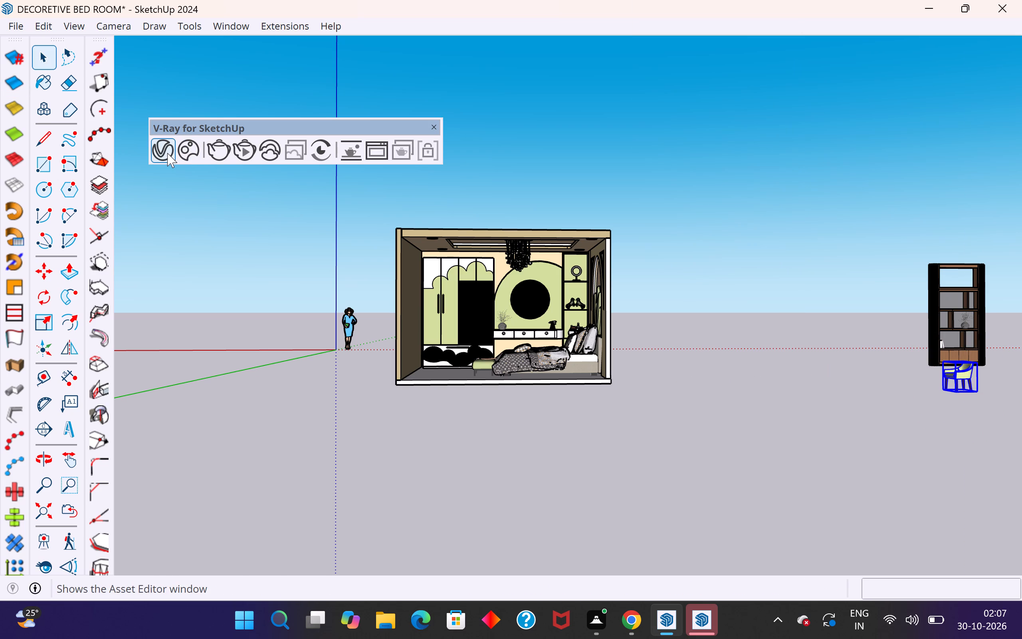
Open the V-Ray Asset Editor and place it clear of the bedroom model.
click(167, 153)
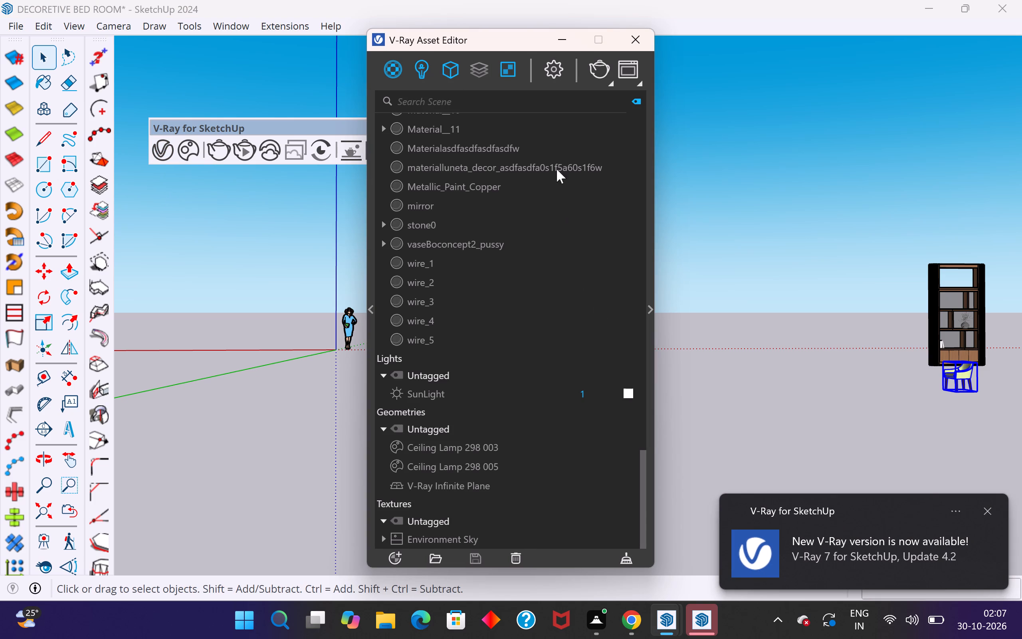
drag(494, 44, 772, 86)
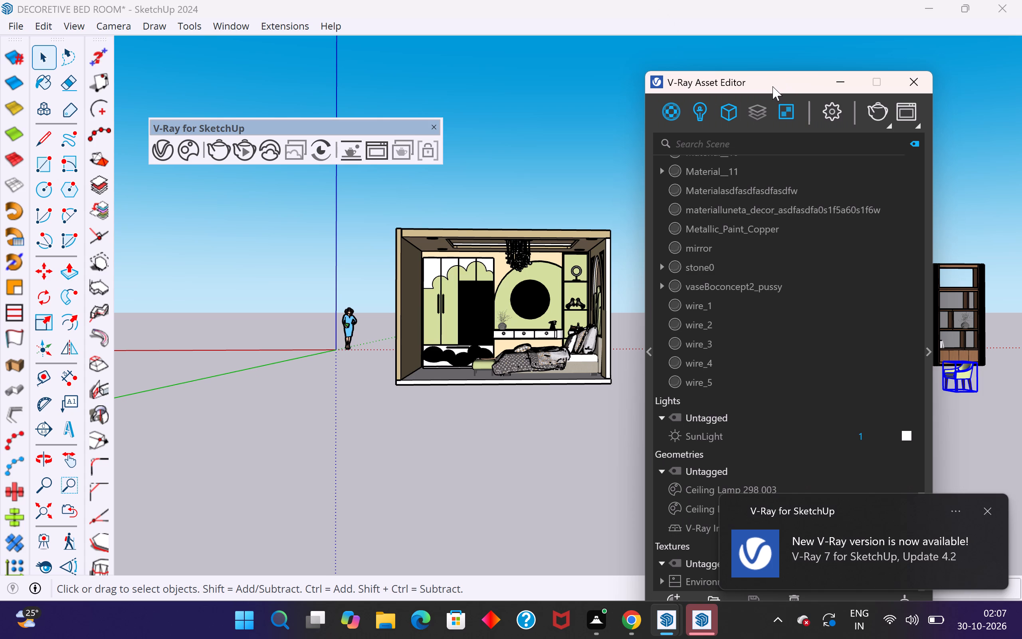
click(499, 133)
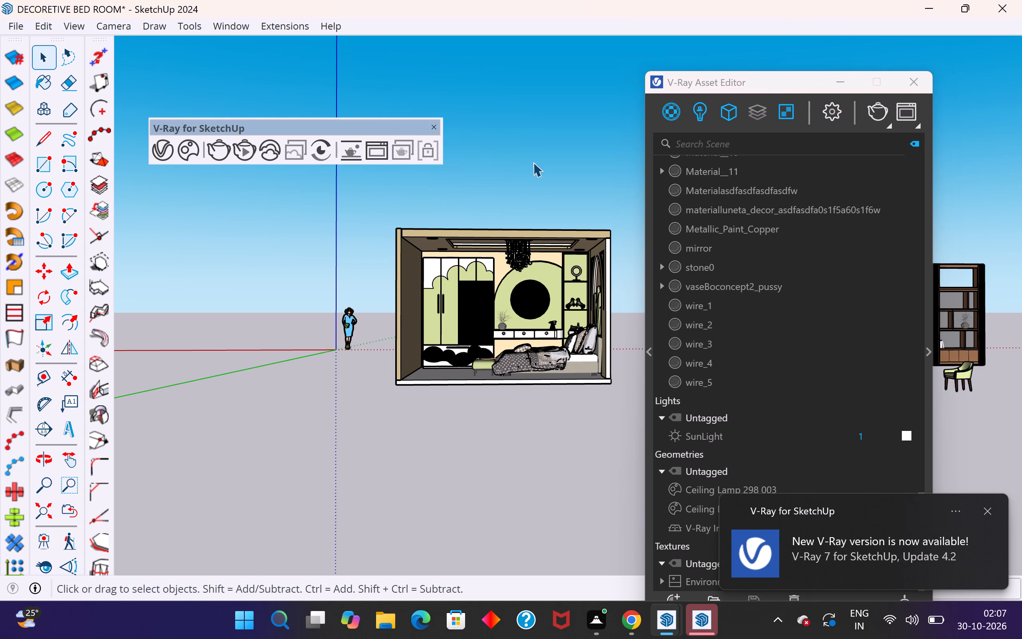
Bring up the section tools and place a horizontal section plane near the model origin, without entering a custom name or symbol.
middle_drag(538, 197, 527, 280)
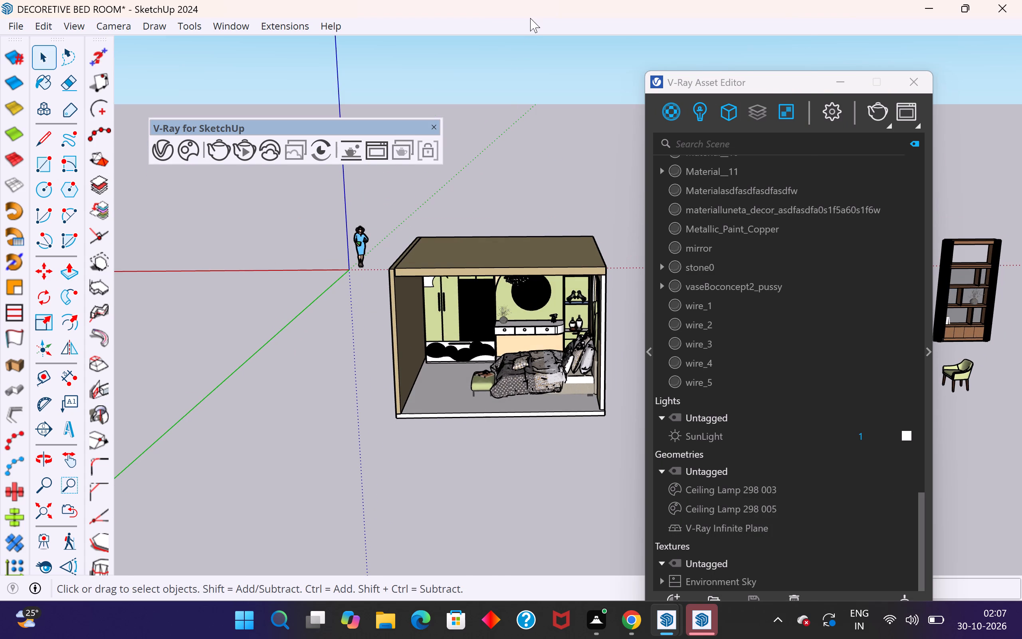
right_click(530, 18)
click(595, 603)
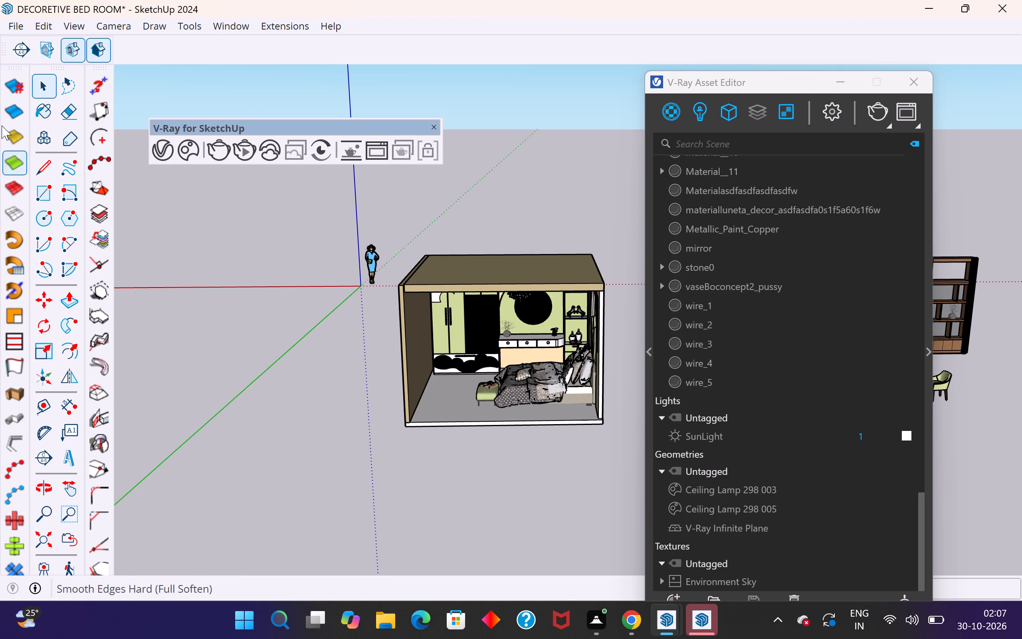
click(22, 48)
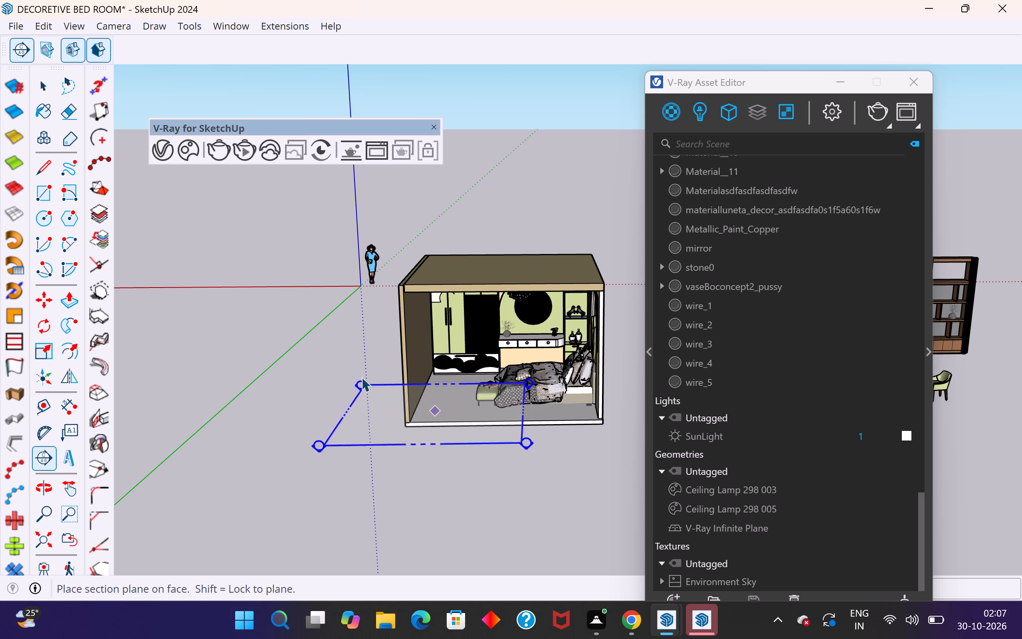
click(27, 46)
click(236, 261)
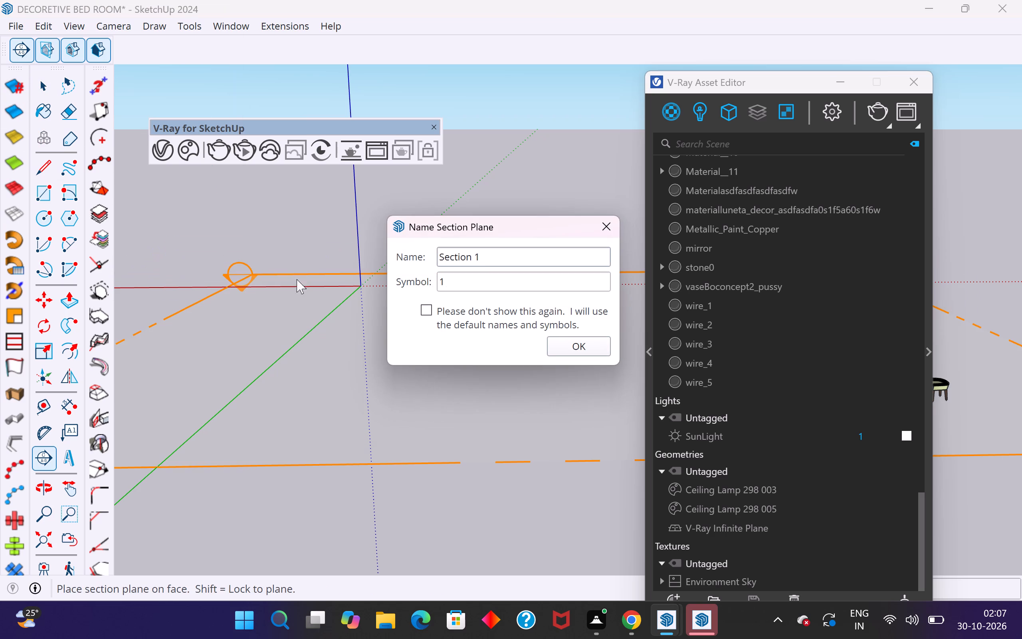
click(602, 223)
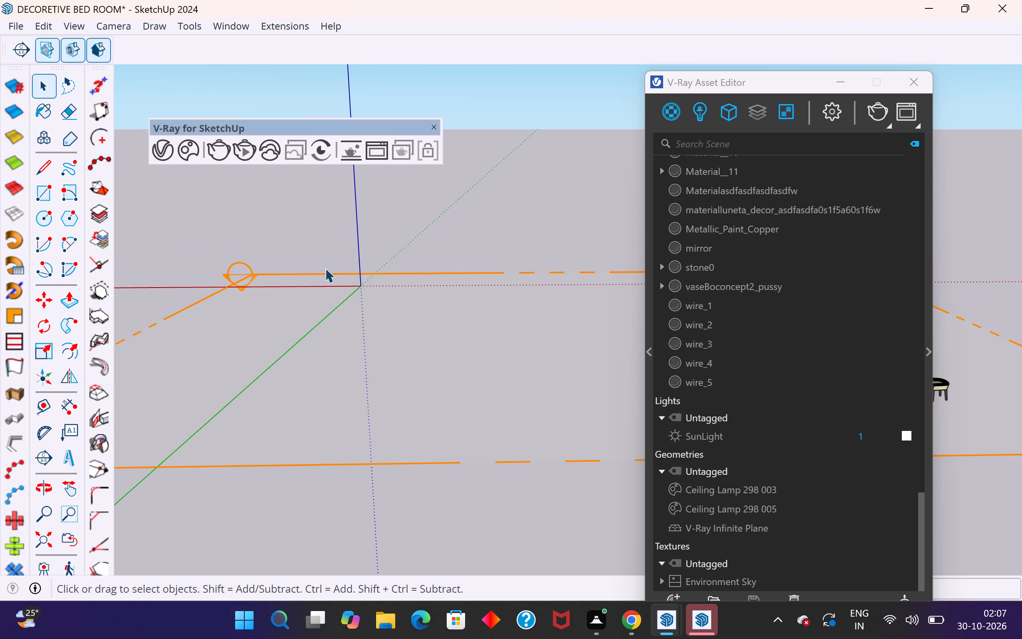
Undo the section plane placed near the model origin.
click(325, 268)
scroll(402, 240, down, 16)
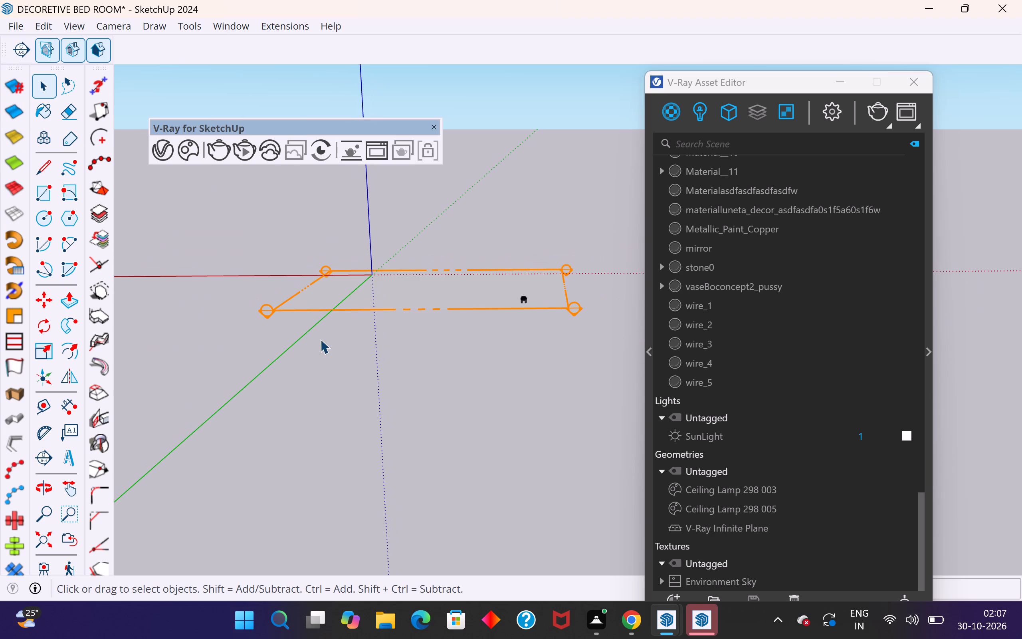
key(ctrl+z)
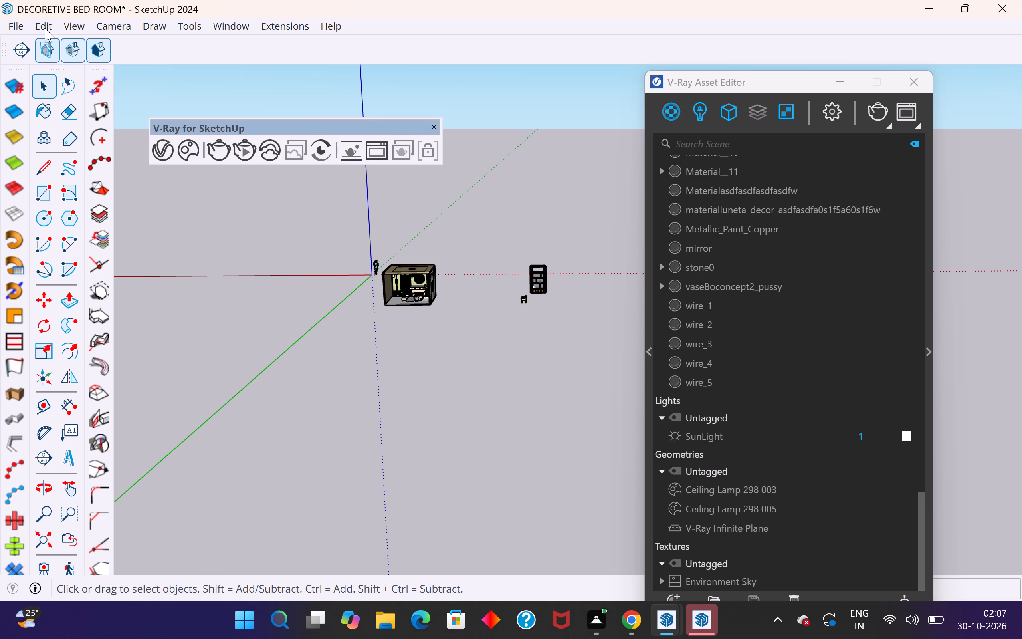
middle_drag(380, 286, 419, 297)
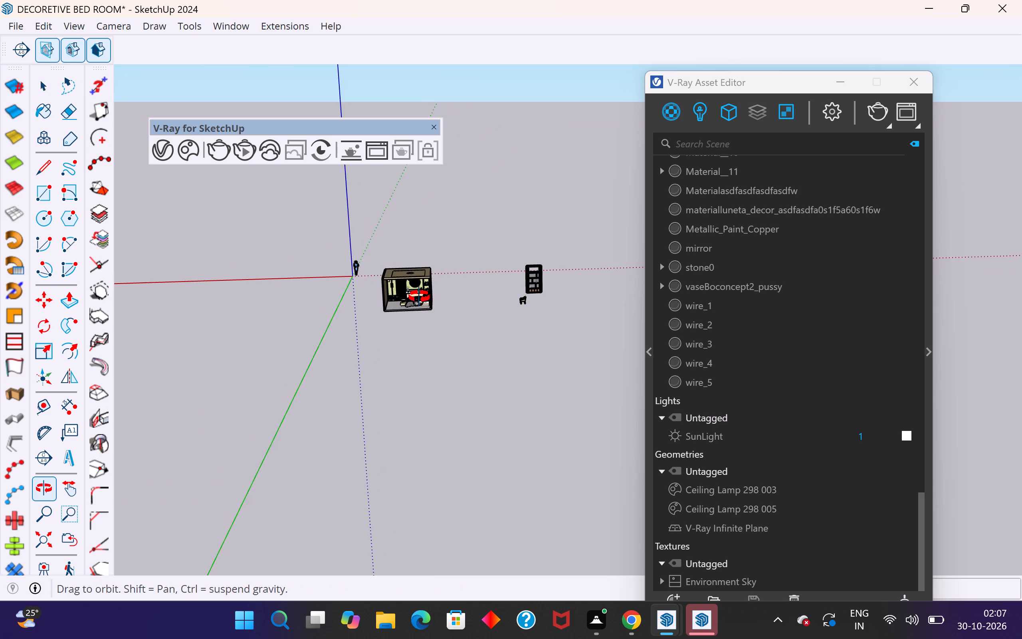
middle_drag(419, 297, 487, 285)
click(27, 25)
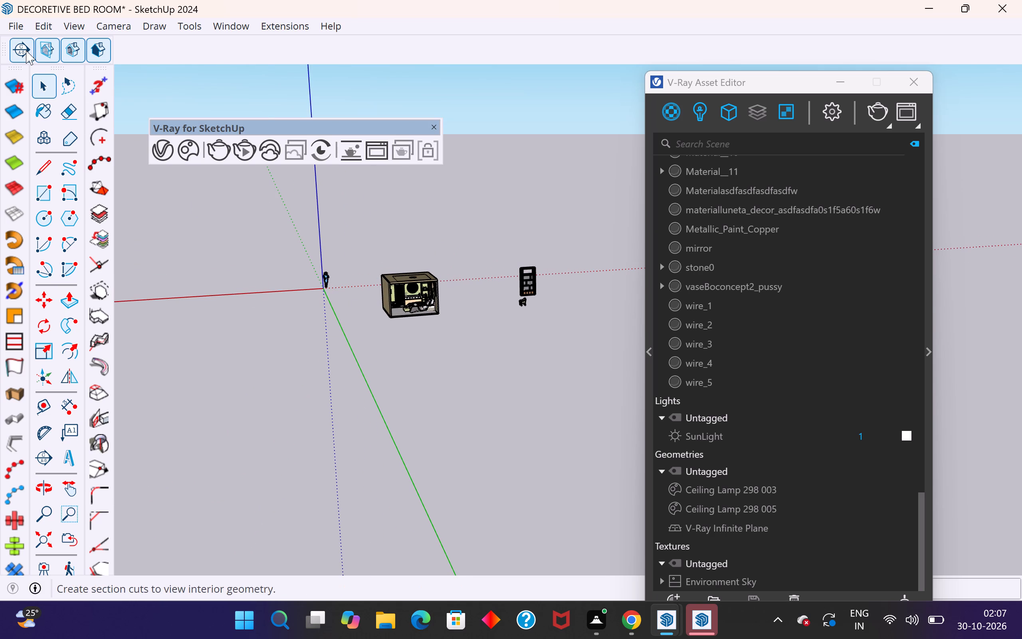
click(22, 21)
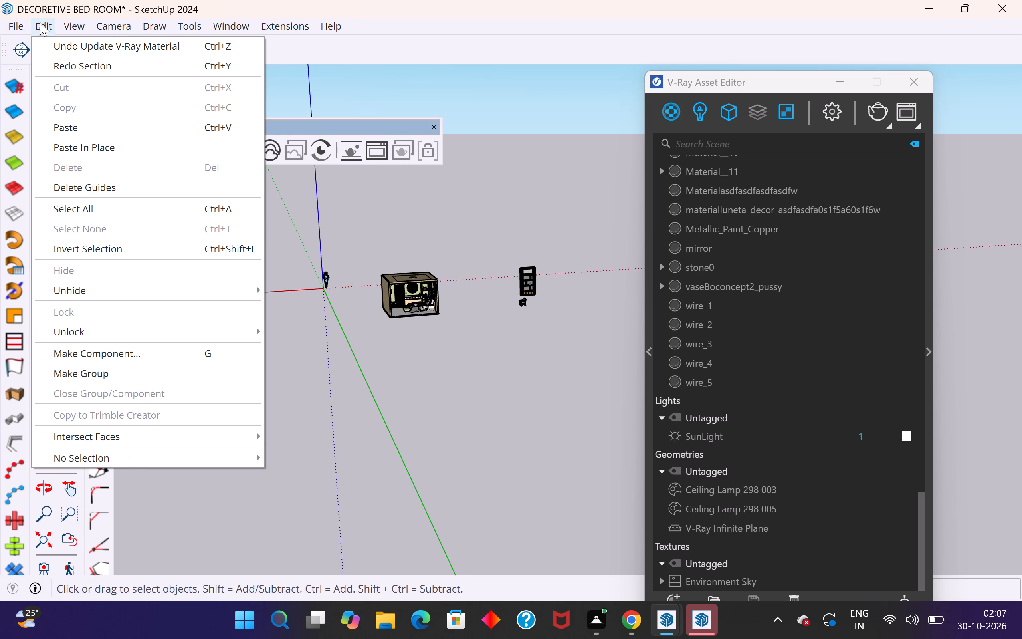
click(299, 334)
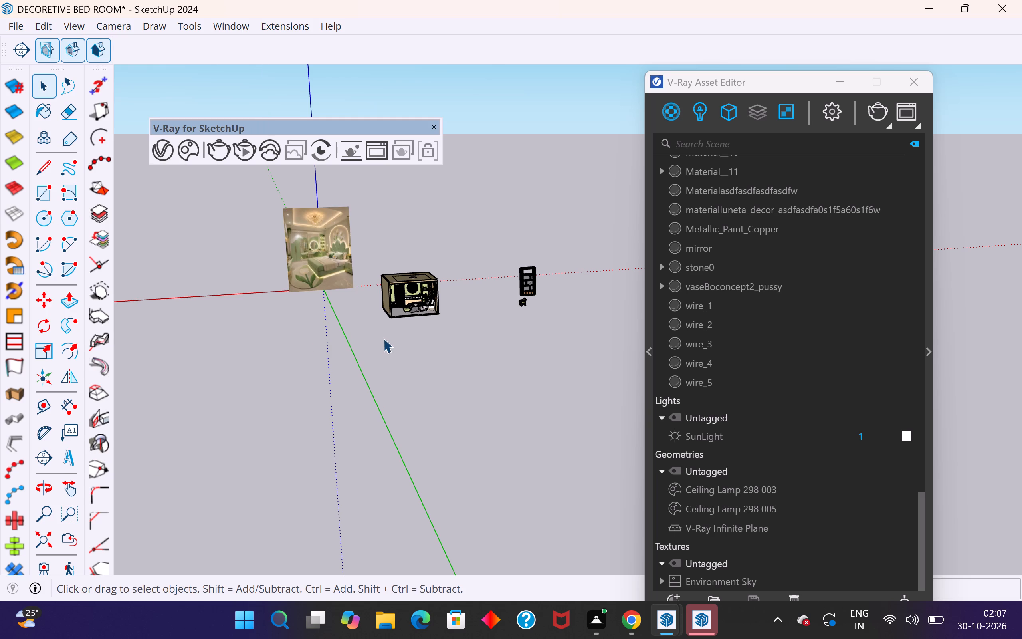
Copy the room's plain side wall and place the copy in front of the room's open side.
scroll(387, 333, up, 4)
middle_drag(423, 312, 458, 324)
scroll(304, 274, up, 2)
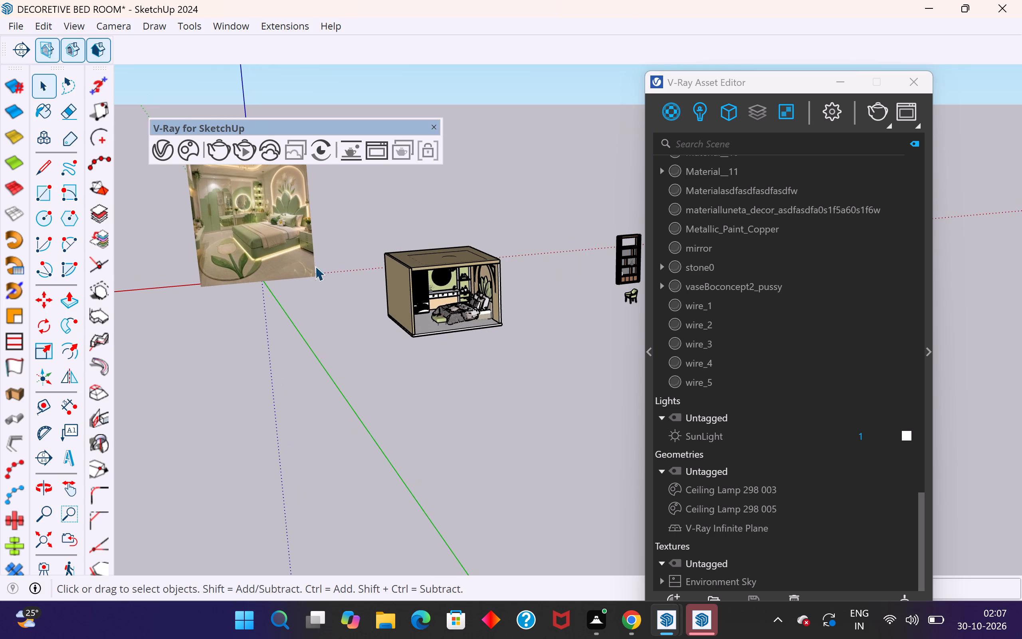
click(406, 300)
scroll(393, 308, up, 3)
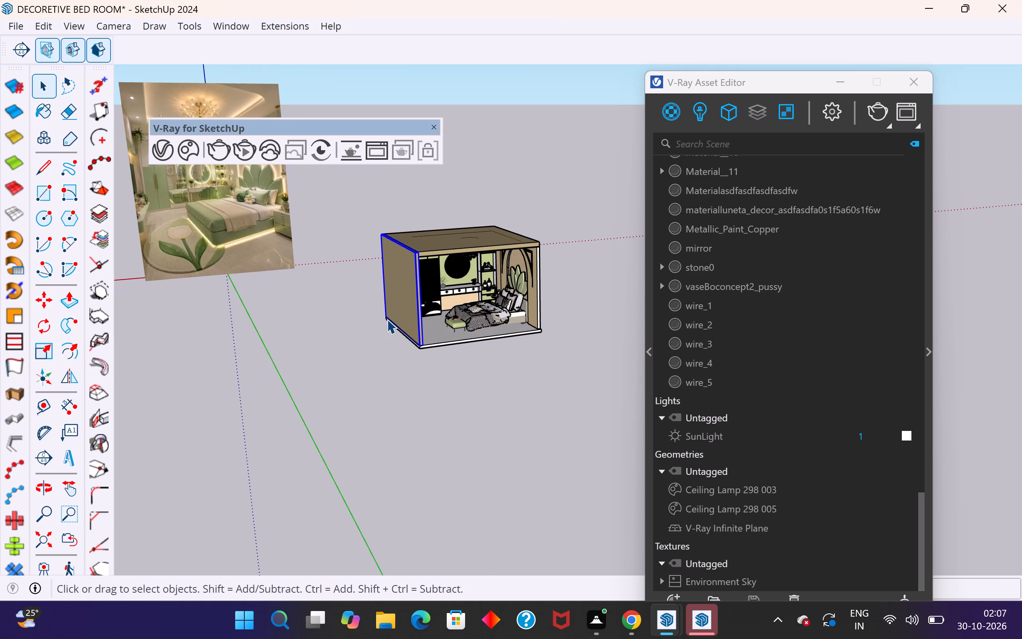
key(m)
ctrl+click(382, 316)
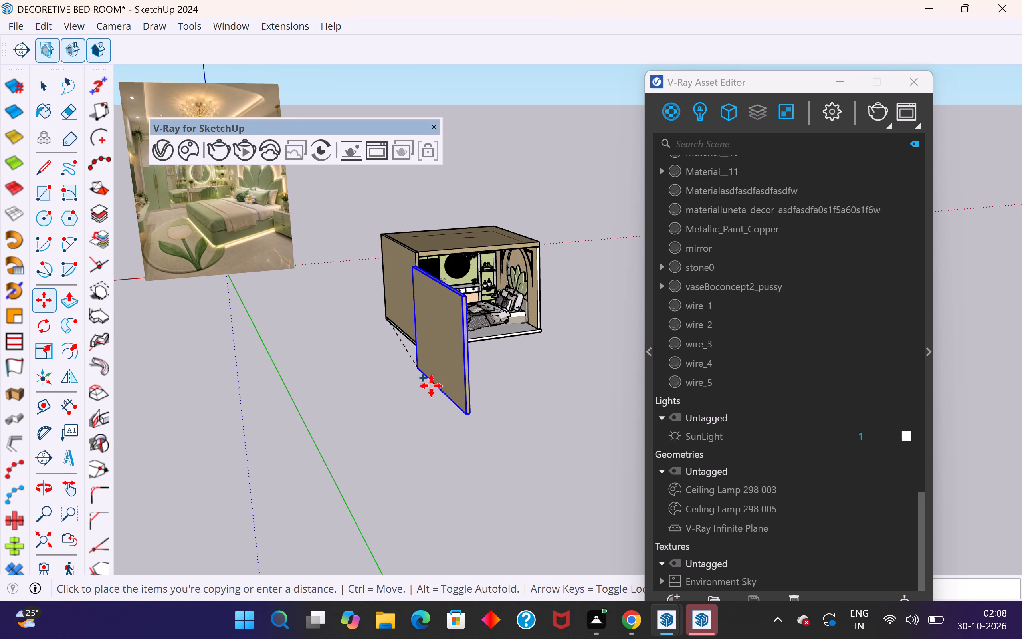
scroll(451, 391, up, 3)
click(464, 387)
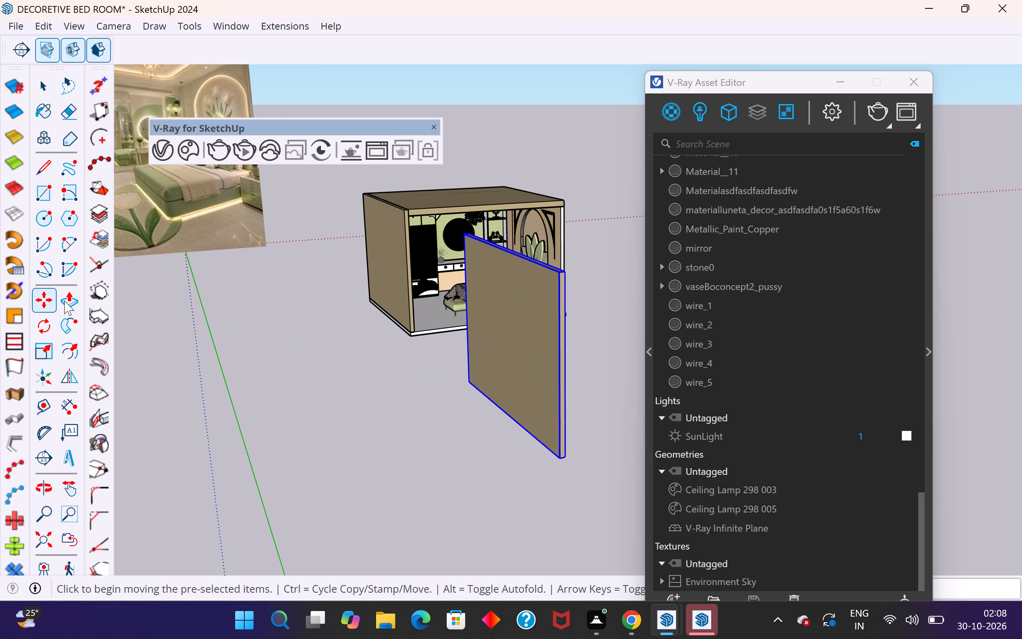
Rotate the copied wall about its bottom corner until it runs roughly parallel to the room's open side.
click(49, 331)
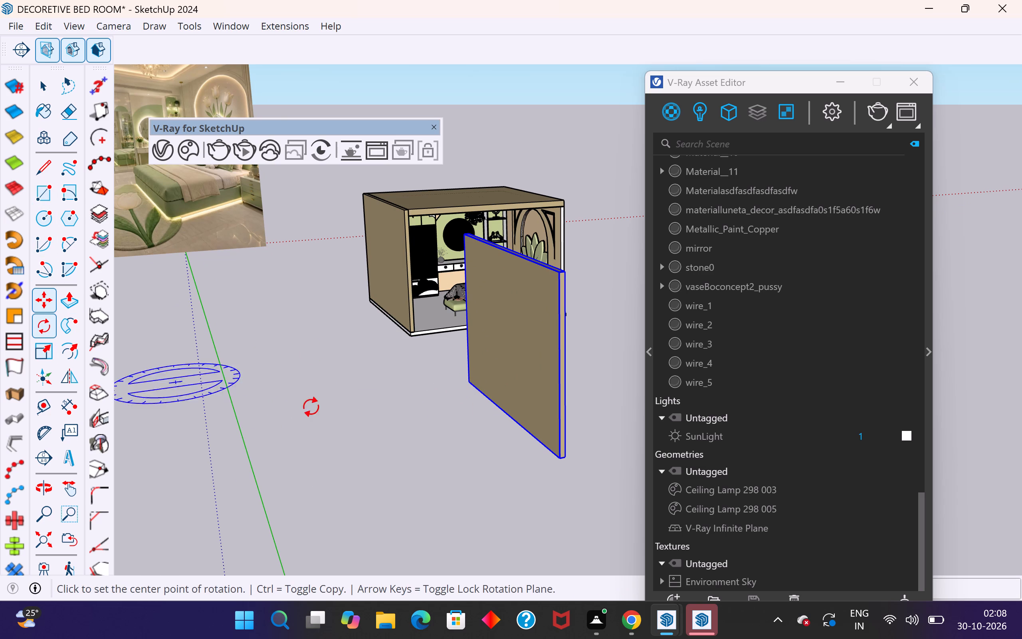
click(465, 389)
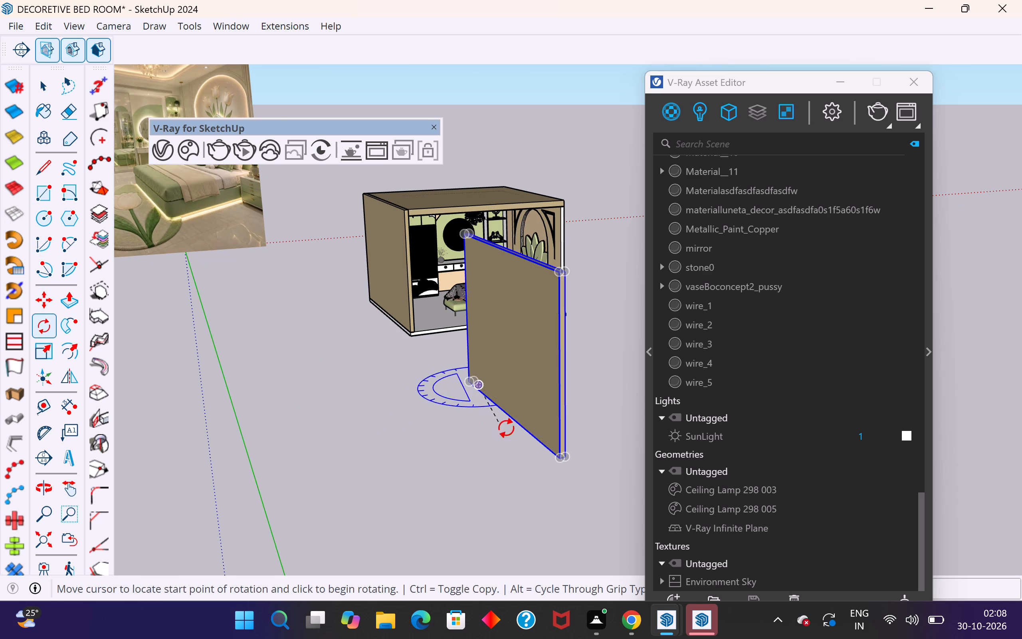
click(529, 437)
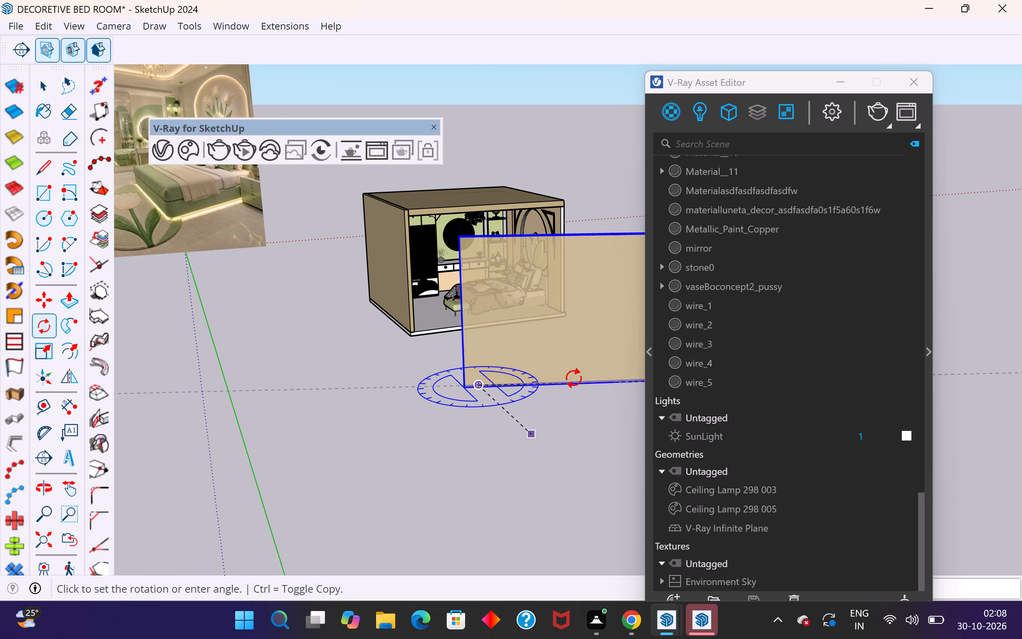
scroll(572, 374, up, 1)
click(572, 369)
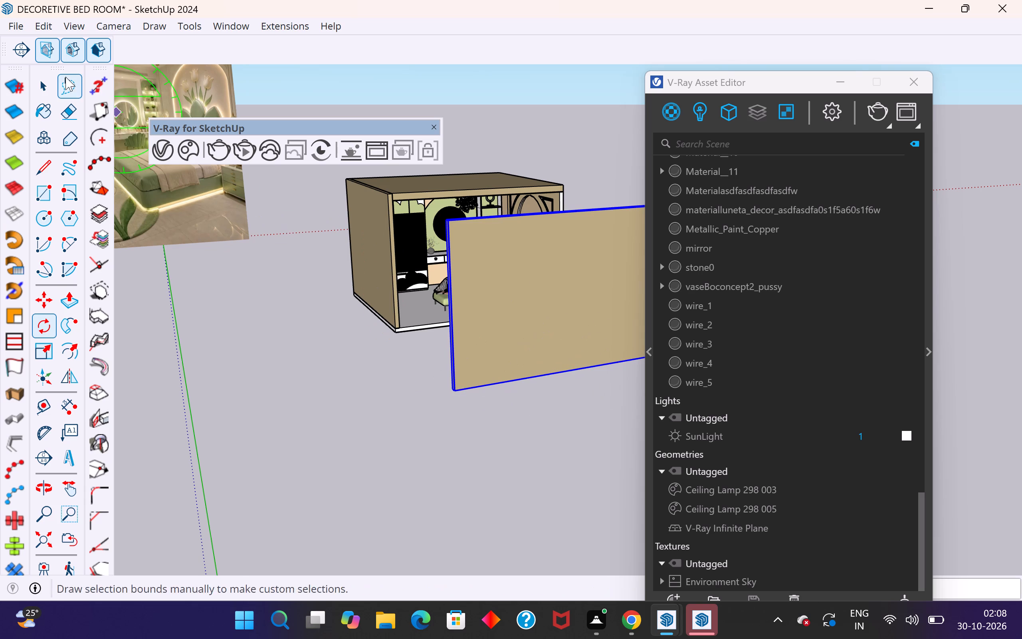
click(48, 77)
click(210, 304)
Move the copied wall against the room's open side, snapping its bottom corner to the side wall's bottom corner.
scroll(332, 381, down, 4)
middle_drag(366, 409, 506, 472)
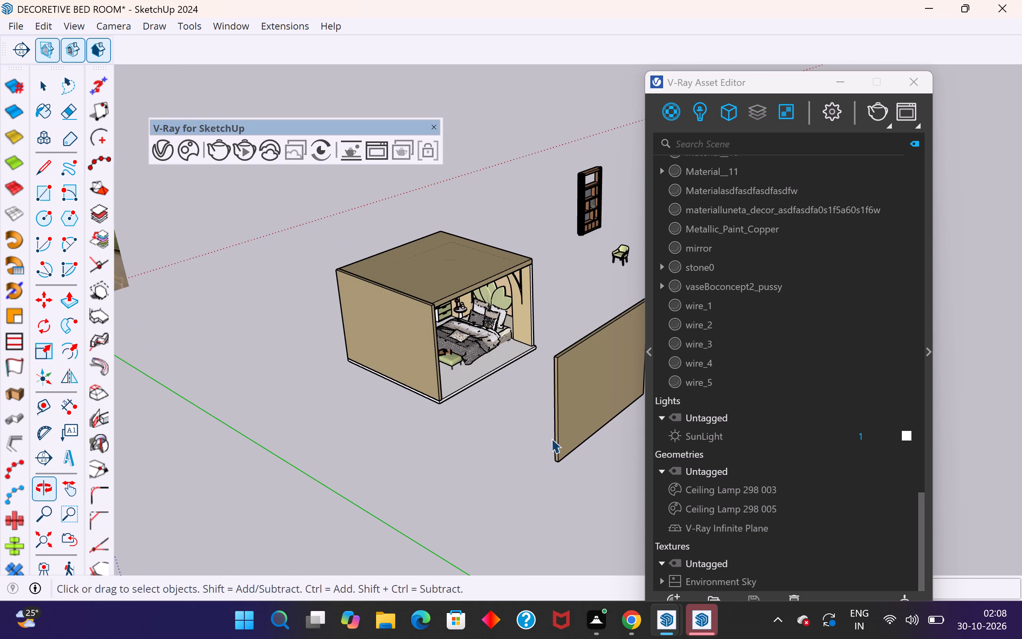
click(558, 439)
key(m)
scroll(554, 464, up, 7)
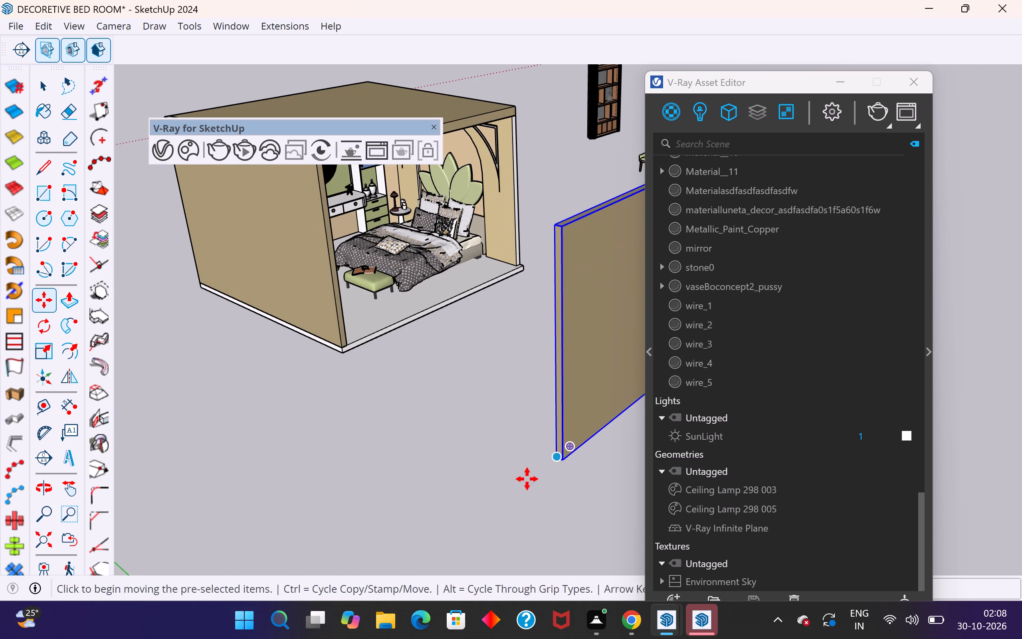
click(551, 462)
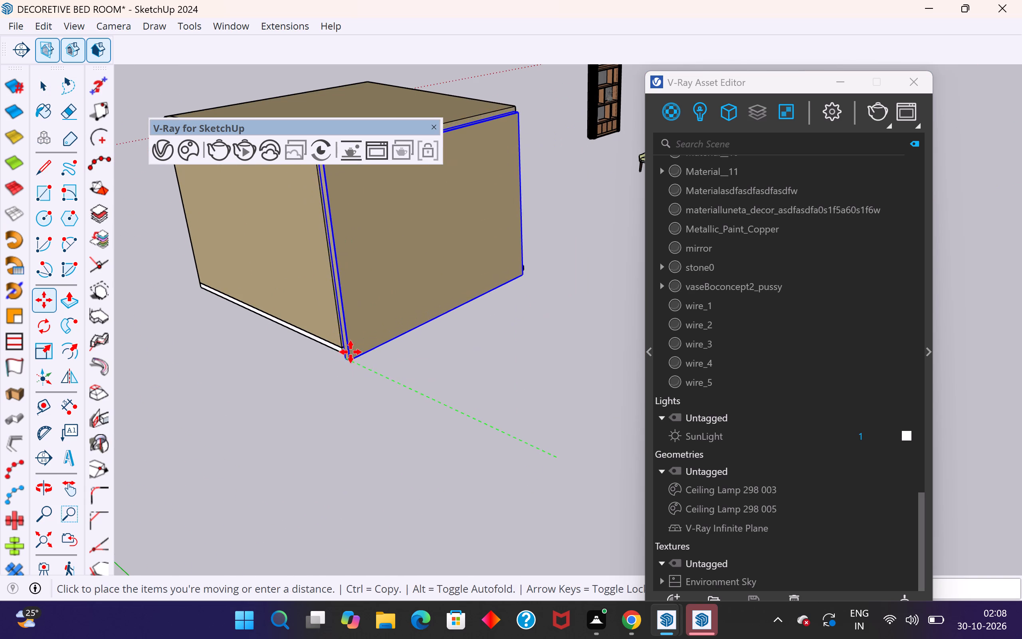
scroll(351, 352, up, 1)
middle_drag(351, 352, 543, 370)
scroll(497, 418, up, 8)
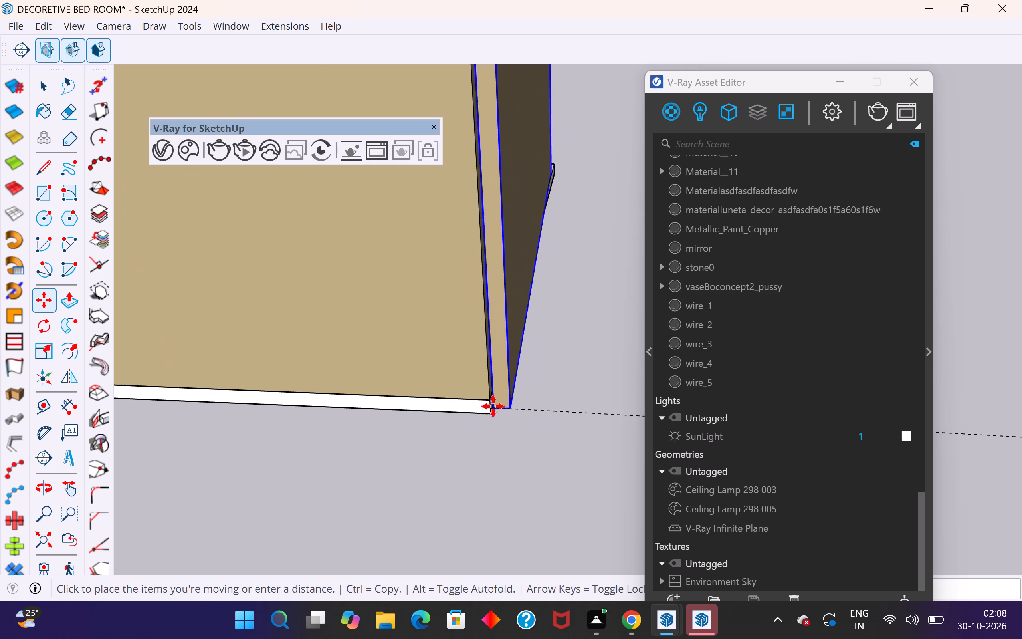
click(488, 396)
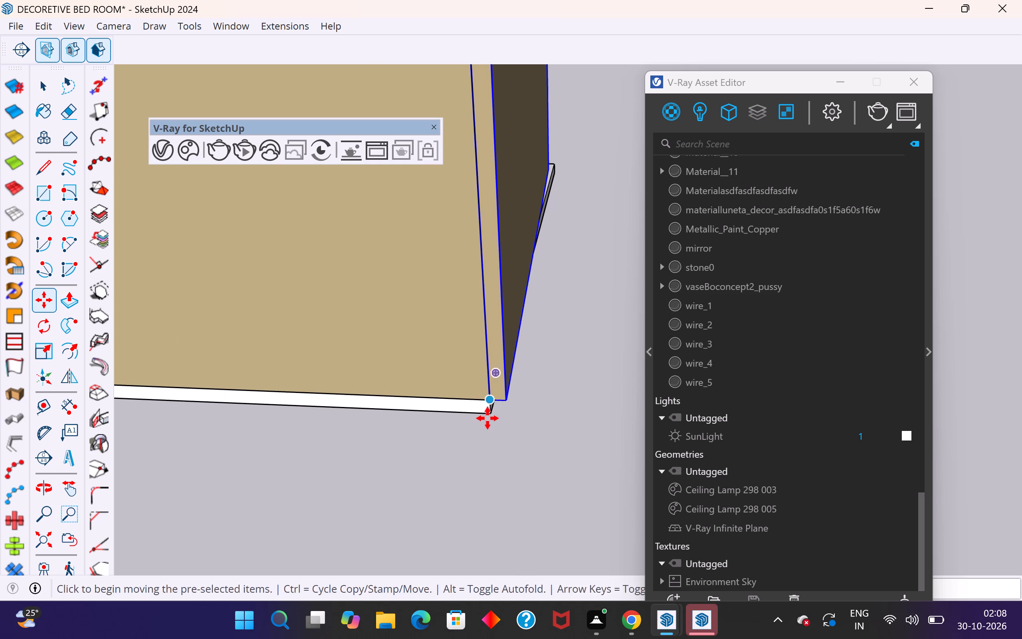
Move the front wall down so its bottom corner meets the bottom corner of the floor slab.
middle_drag(489, 415, 456, 315)
scroll(436, 261, up, 3)
scroll(382, 369, down, 1)
scroll(454, 239, up, 2)
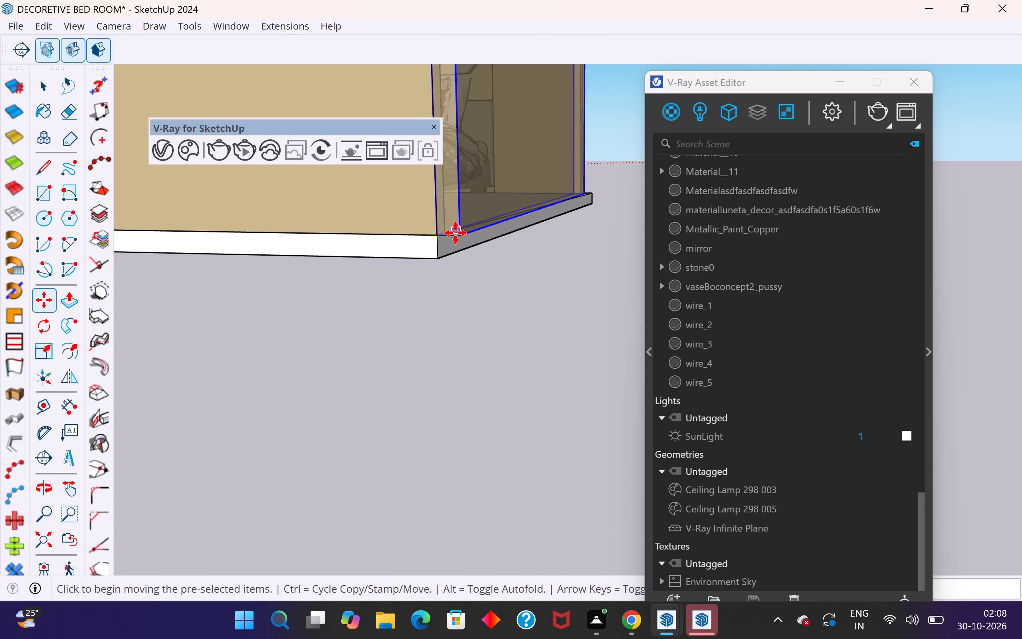
scroll(427, 271, up, 2)
middle_drag(429, 261, 436, 249)
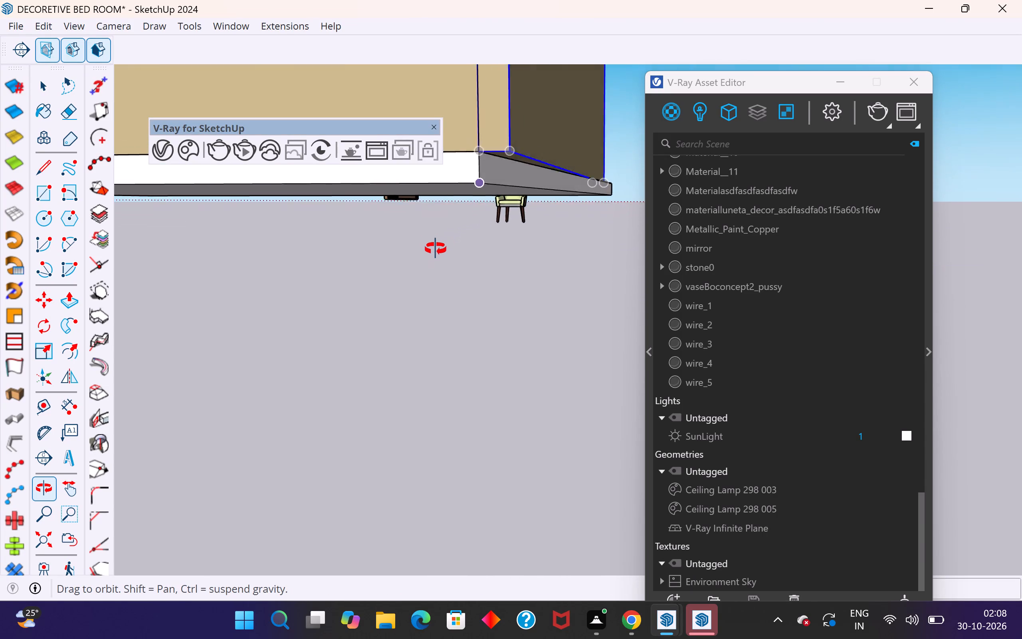
middle_drag(436, 249, 439, 254)
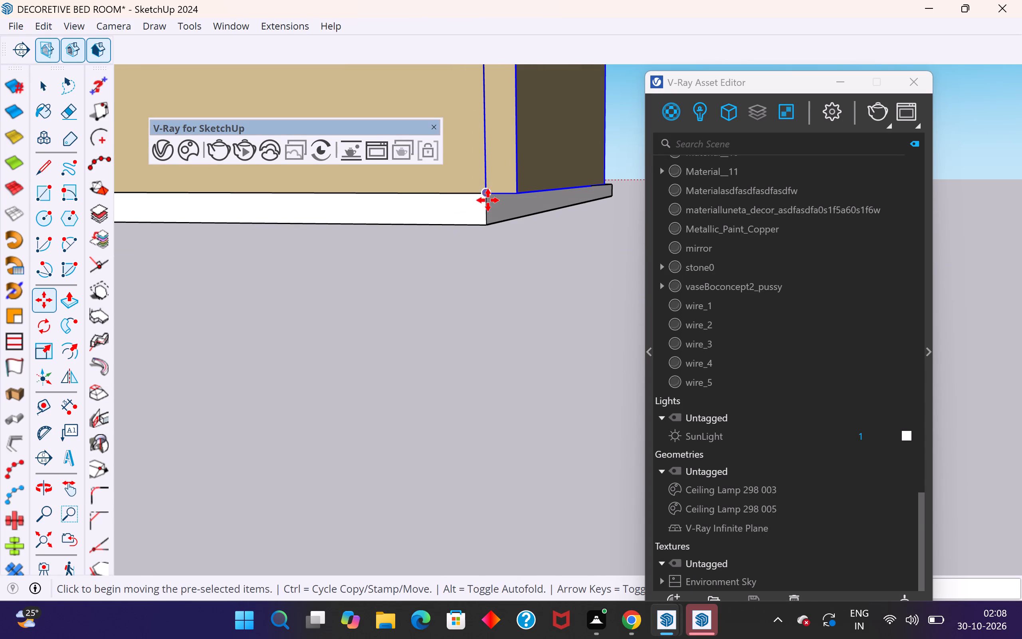
click(488, 200)
click(486, 226)
scroll(404, 341, down, 4)
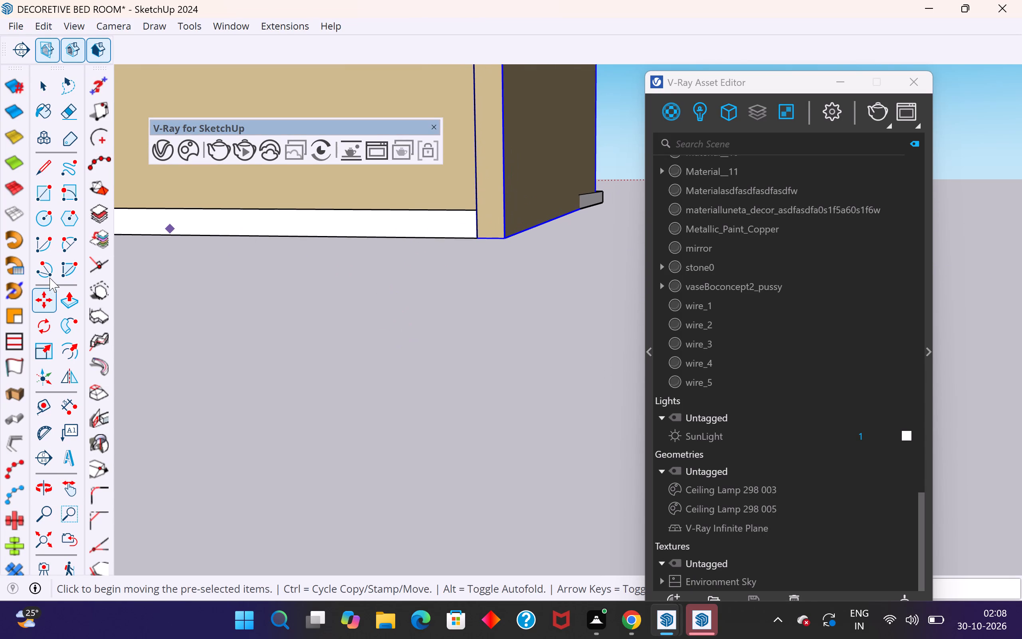
Rotate the front wall about its bottom corner to align it with the edge of the floor slab.
click(50, 325)
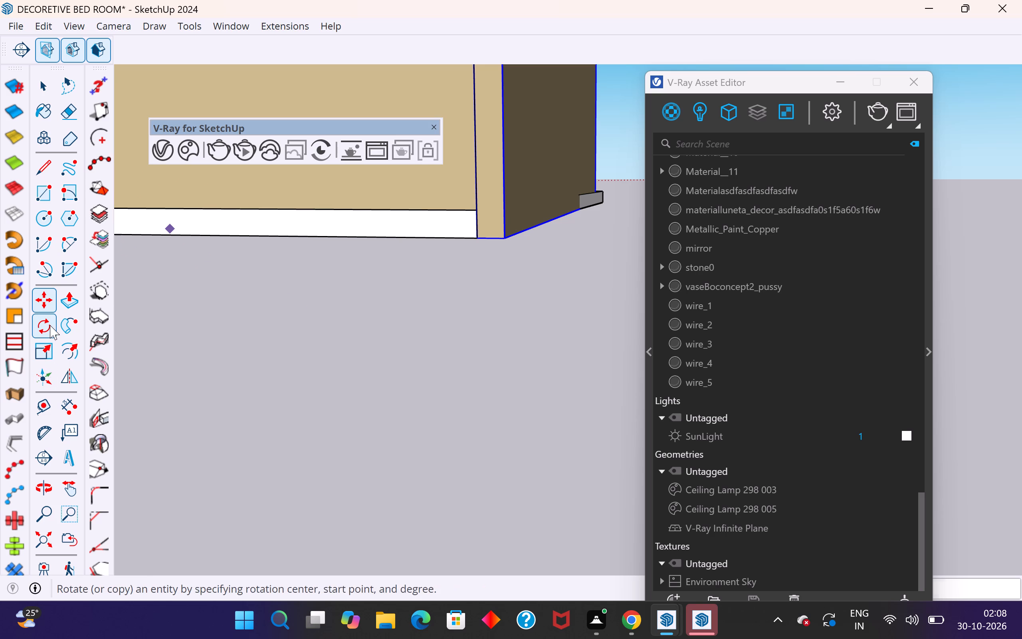
middle_drag(485, 239, 458, 105)
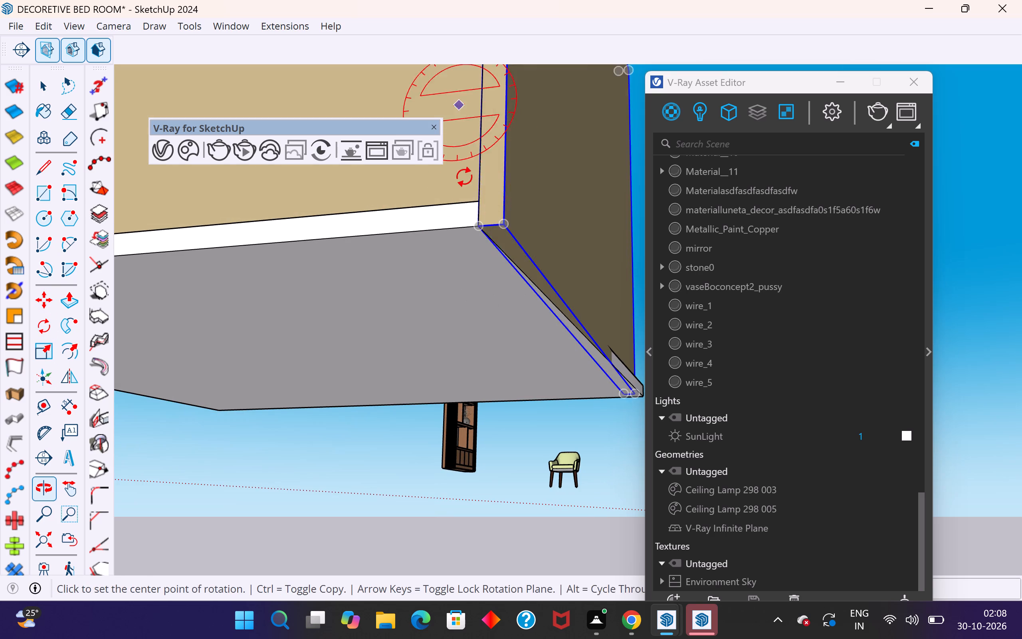
click(482, 226)
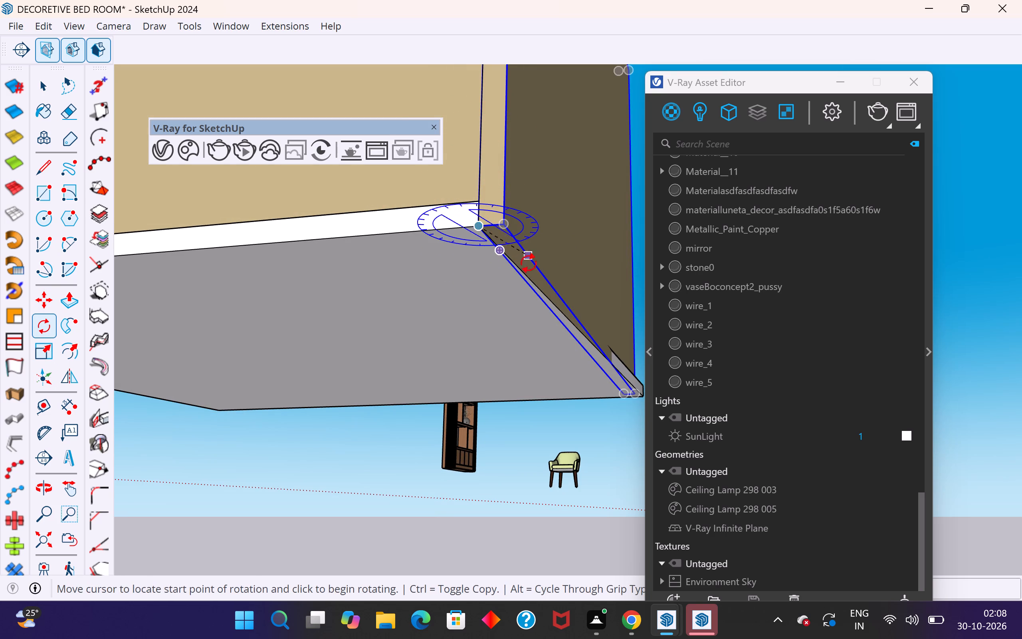
click(533, 296)
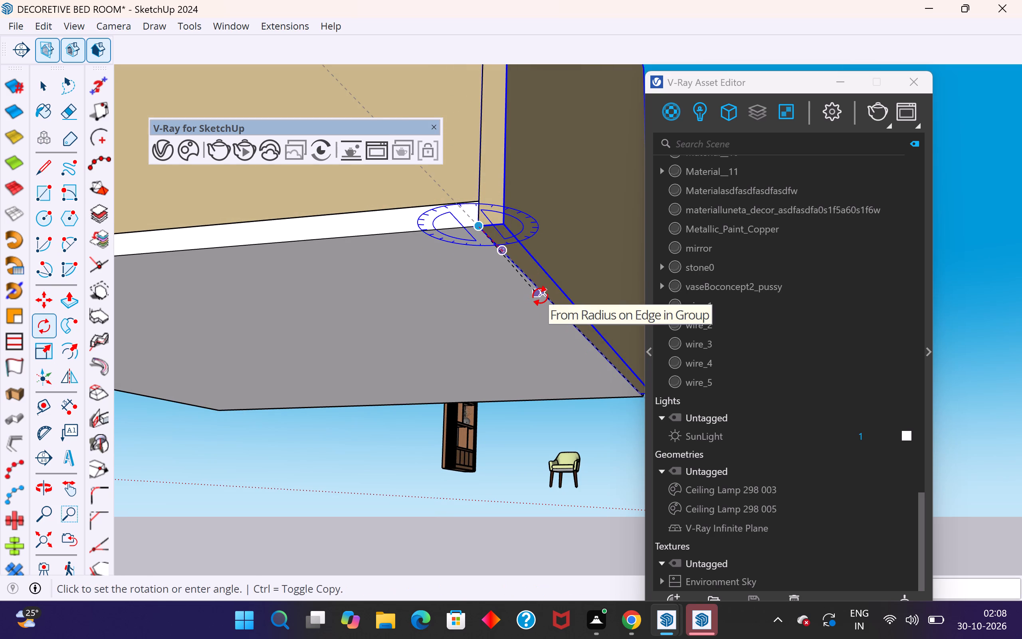
click(540, 296)
scroll(375, 394, down, 4)
middle_drag(486, 398, 396, 484)
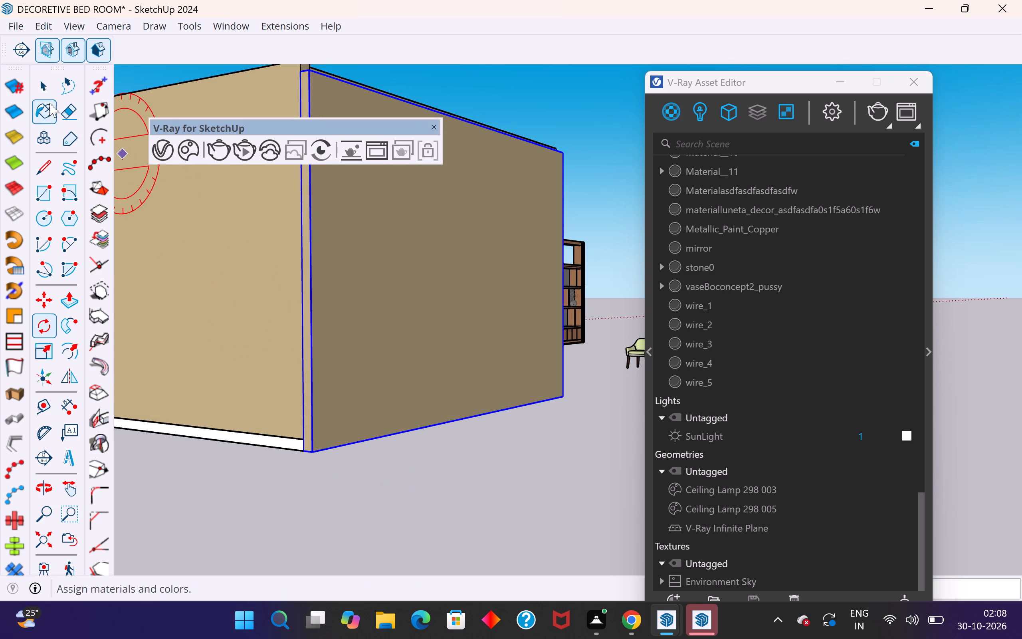
click(40, 93)
click(365, 428)
Push/Pull the front wall's narrow end face out to the far corner of the floor slab, and exit the group.
scroll(427, 468, down, 5)
middle_drag(525, 460, 165, 532)
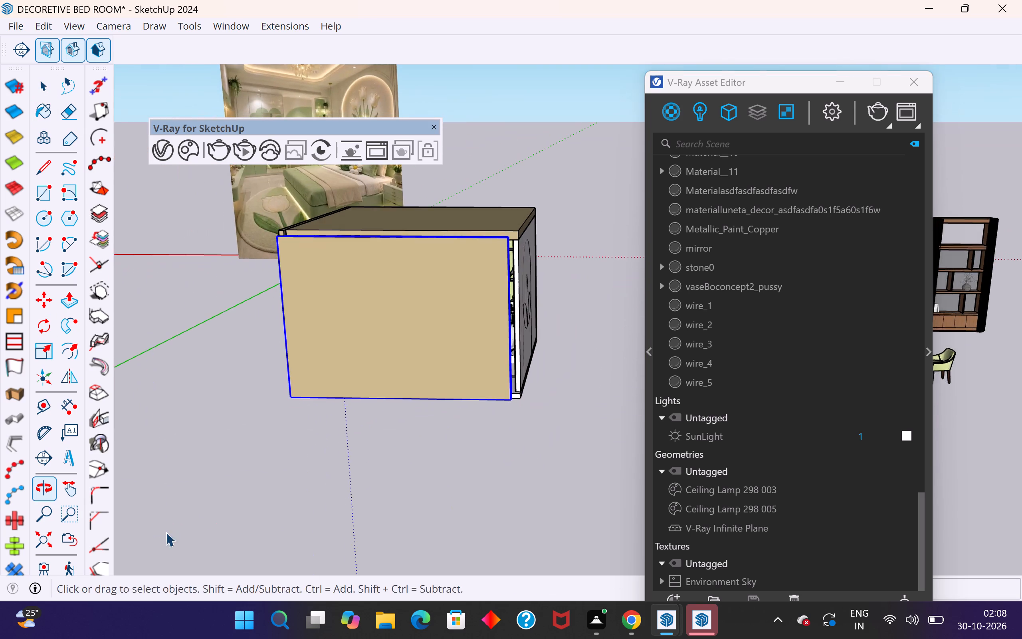
middle_drag(527, 444, 236, 507)
scroll(432, 358, up, 11)
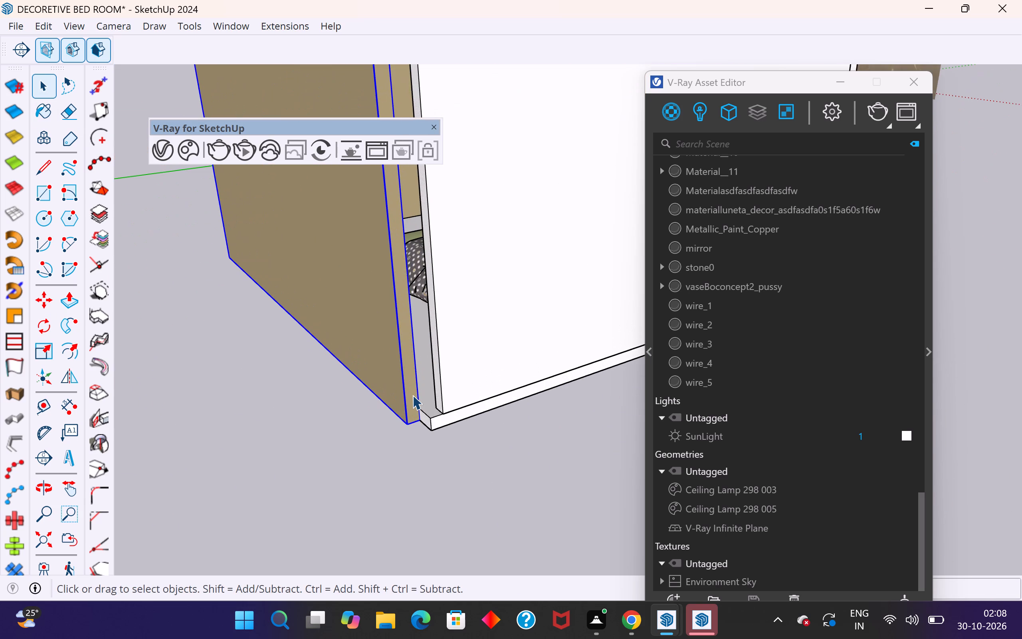
click(412, 395)
double_click(412, 393)
click(411, 384)
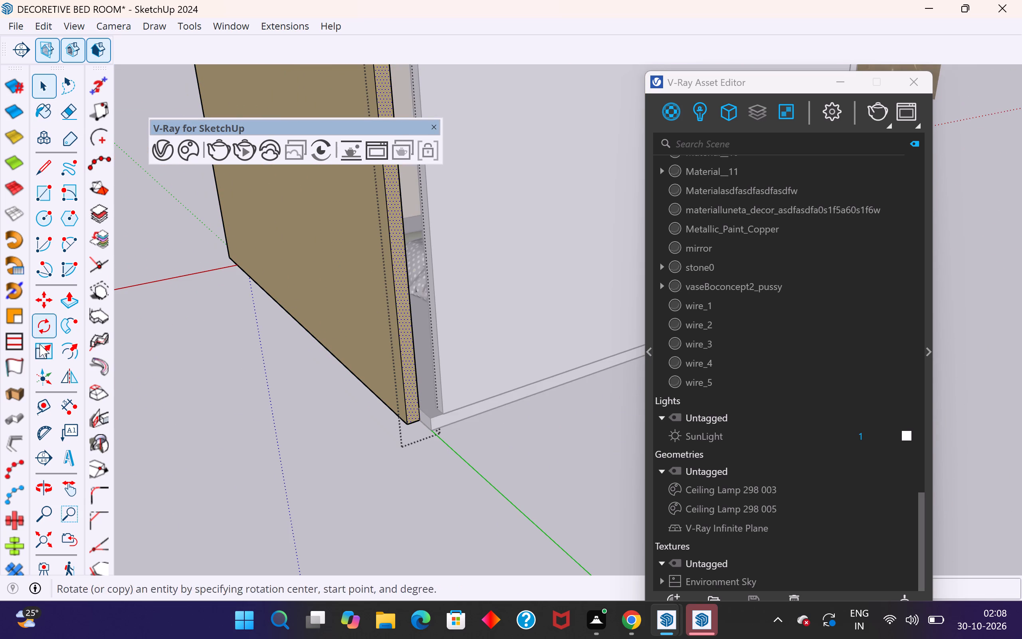
click(69, 296)
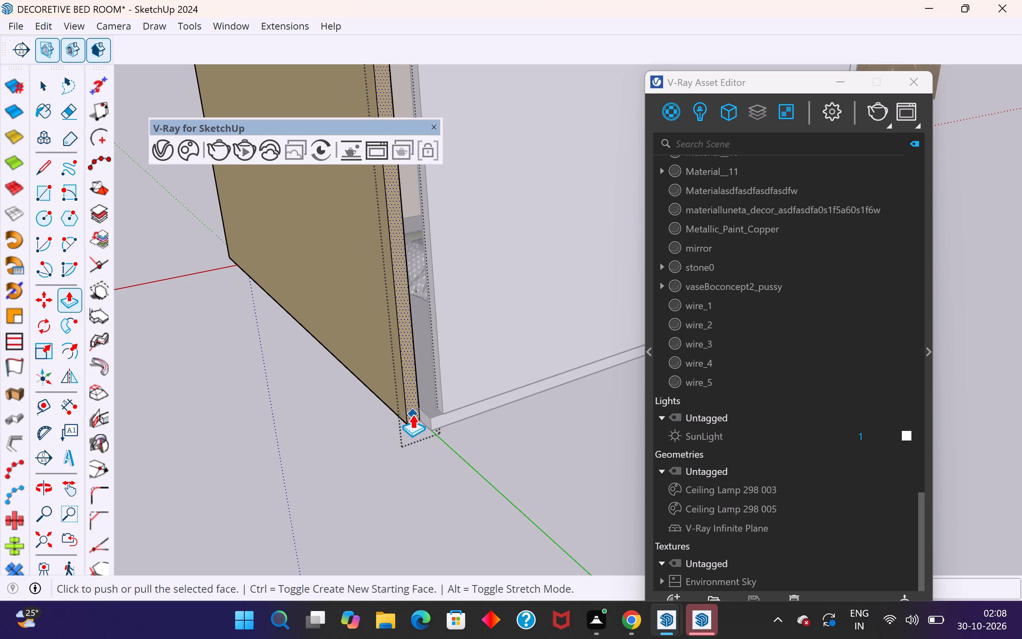
click(412, 414)
middle_drag(427, 425, 230, 387)
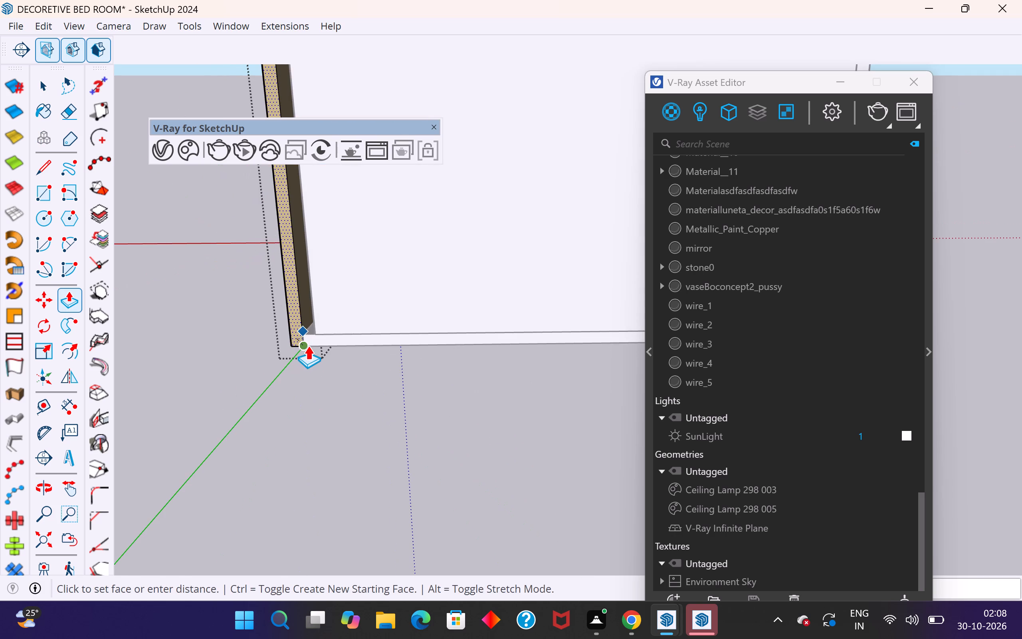
click(309, 345)
click(43, 85)
click(235, 359)
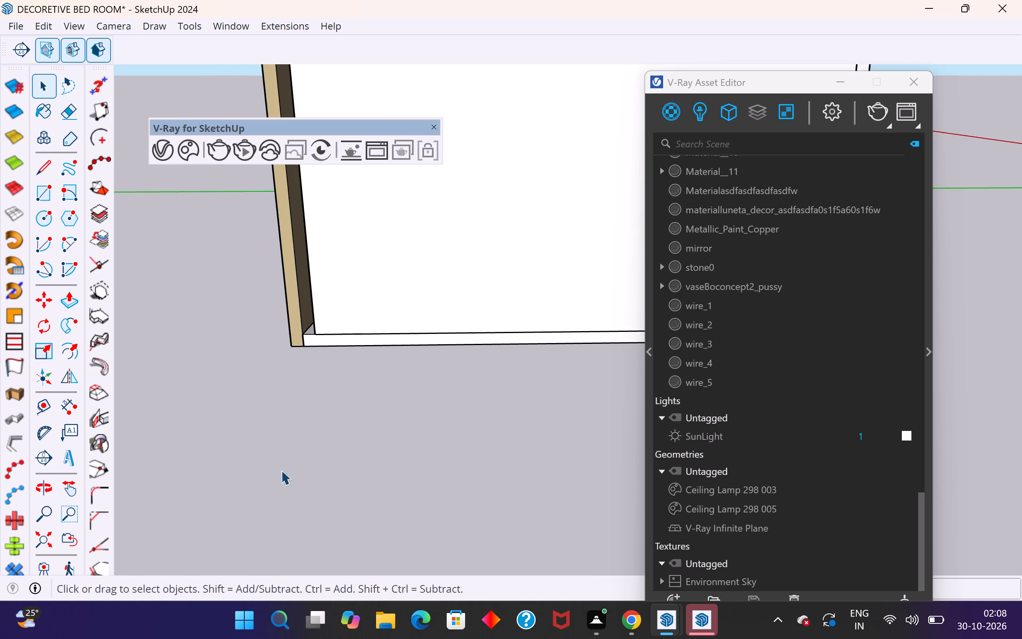
Push/Pull the white side wall's narrow end face out to the front wall to close the corner gap.
middle_drag(302, 478, 490, 481)
scroll(388, 346, up, 9)
click(402, 378)
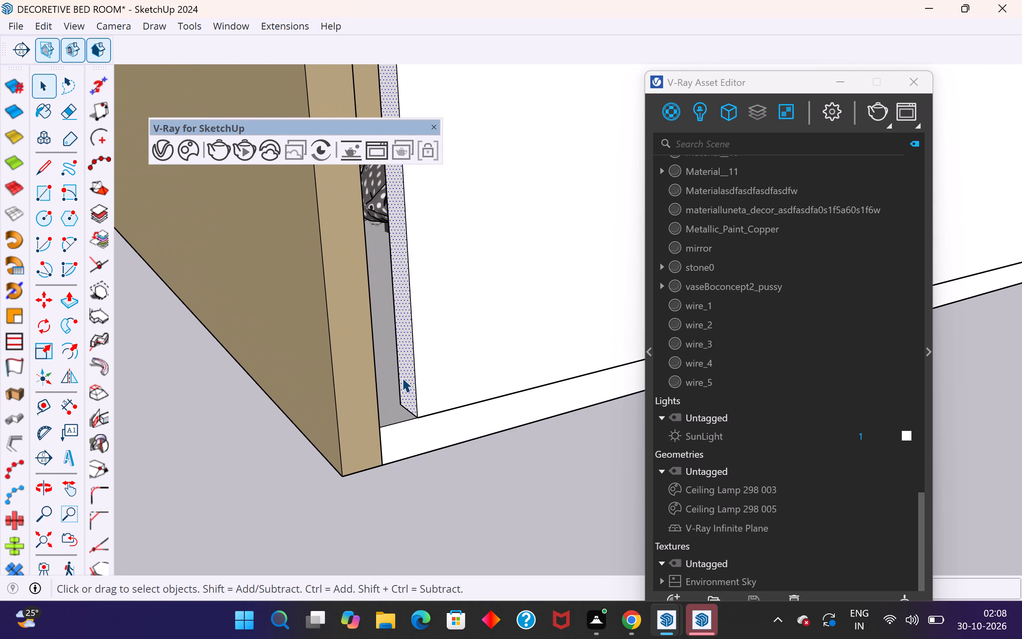
click(65, 303)
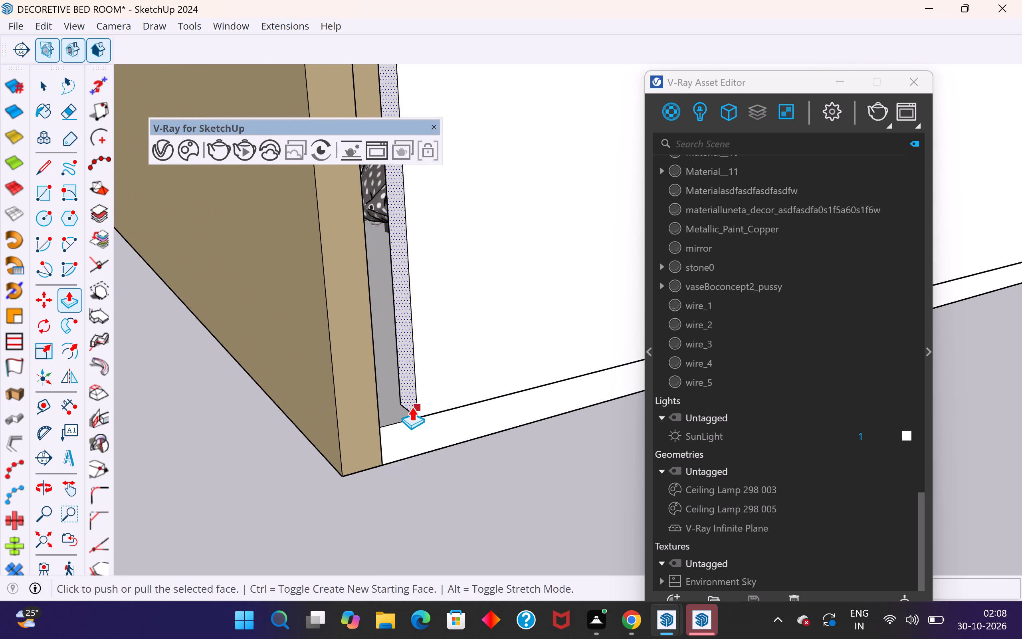
click(410, 405)
click(386, 428)
scroll(319, 528, down, 4)
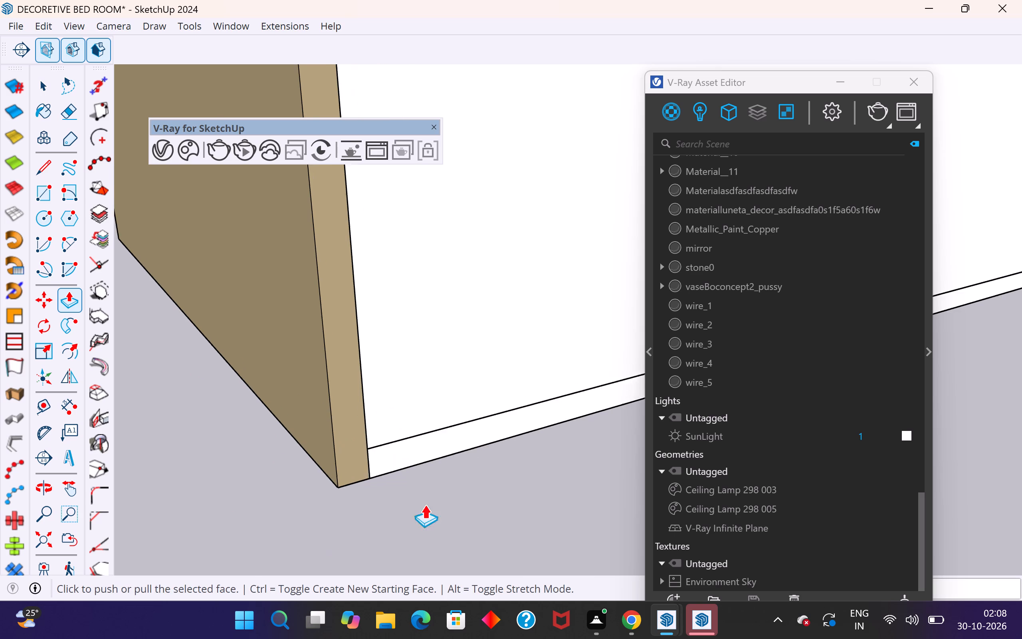
scroll(425, 504, down, 11)
click(40, 81)
click(192, 305)
Push/Pull the ceiling slab's front edge face out to the front wall to close the gap, and exit the group.
scroll(326, 456, down, 3)
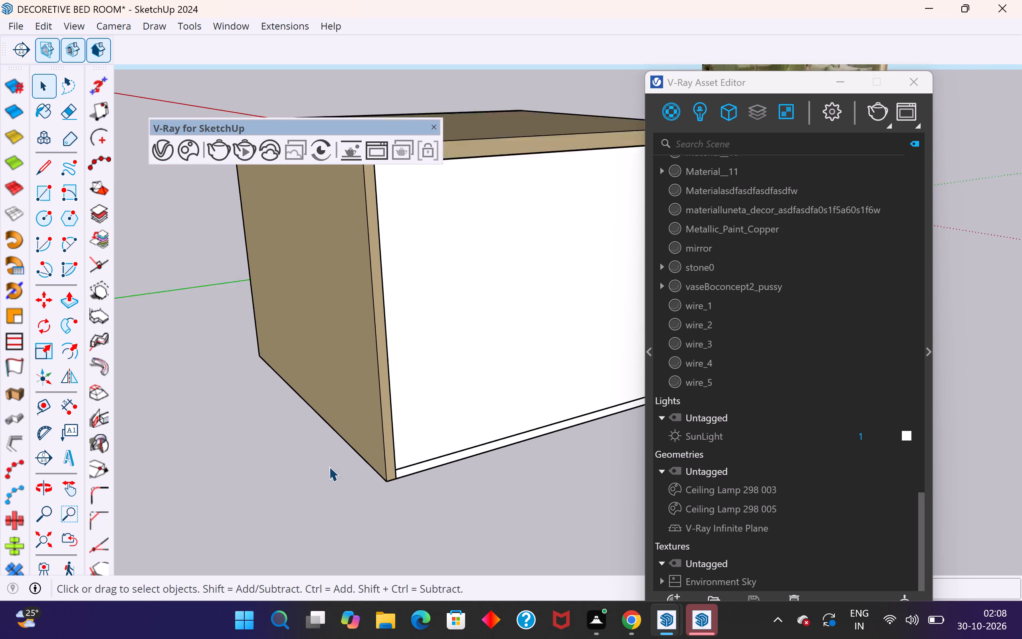
scroll(329, 466, down, 9)
middle_drag(311, 508, 518, 544)
scroll(304, 367, up, 3)
middle_drag(308, 376, 465, 467)
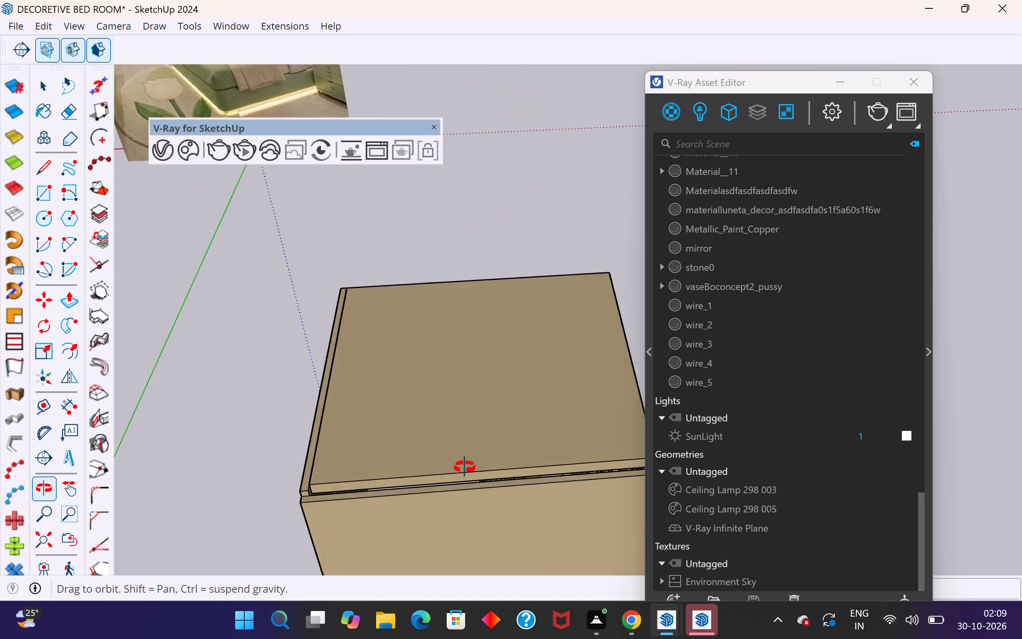
middle_drag(465, 467, 485, 471)
scroll(373, 382, down, 5)
scroll(365, 440, up, 8)
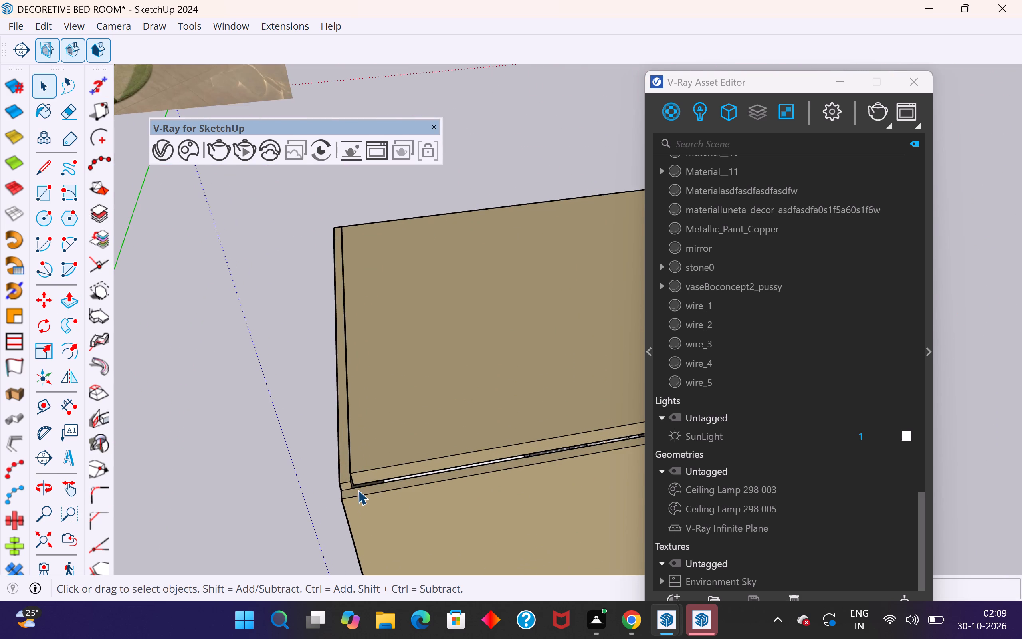
scroll(361, 484, up, 6)
click(368, 474)
double_click(380, 472)
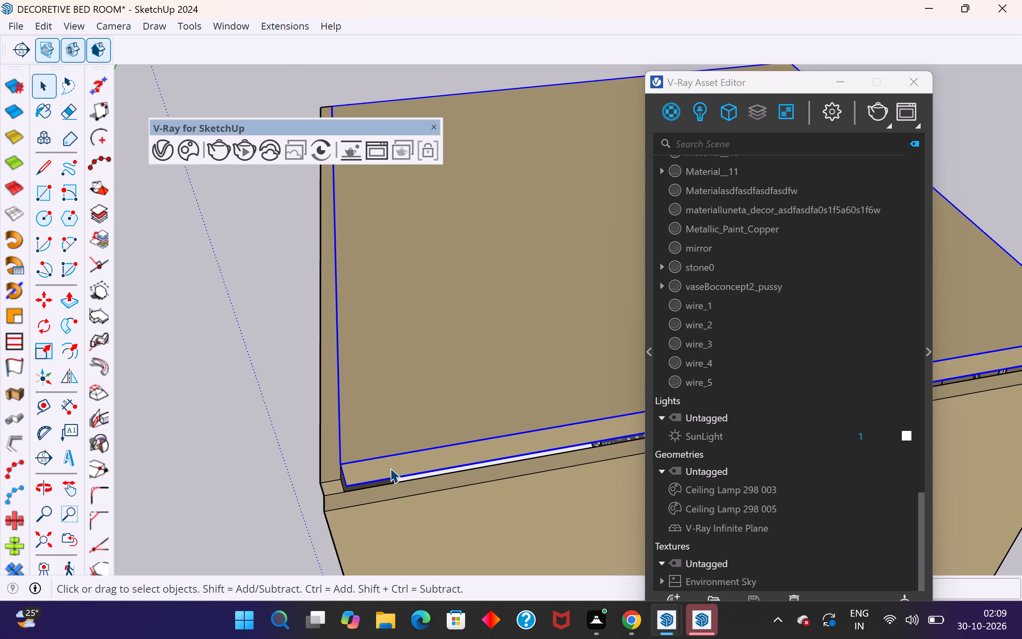
double_click(392, 467)
click(402, 464)
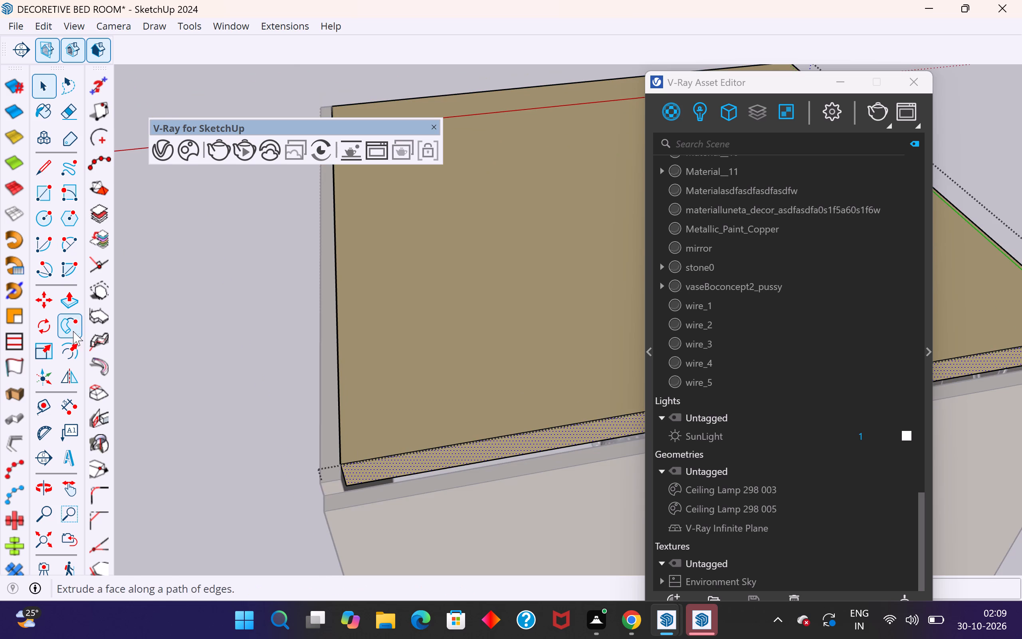
click(73, 304)
click(357, 473)
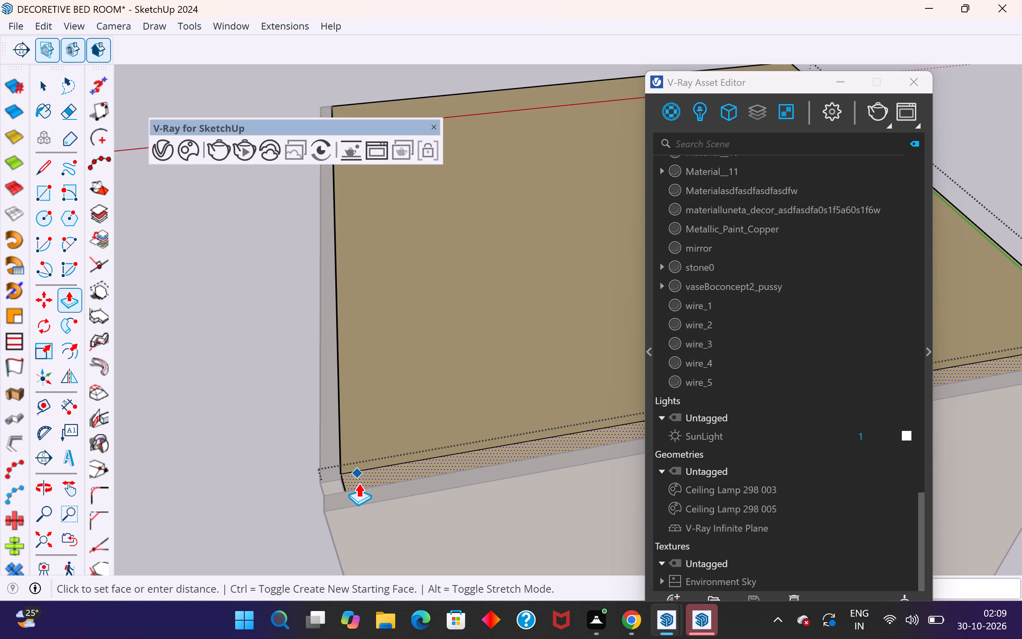
click(358, 487)
middle_drag(319, 483, 430, 463)
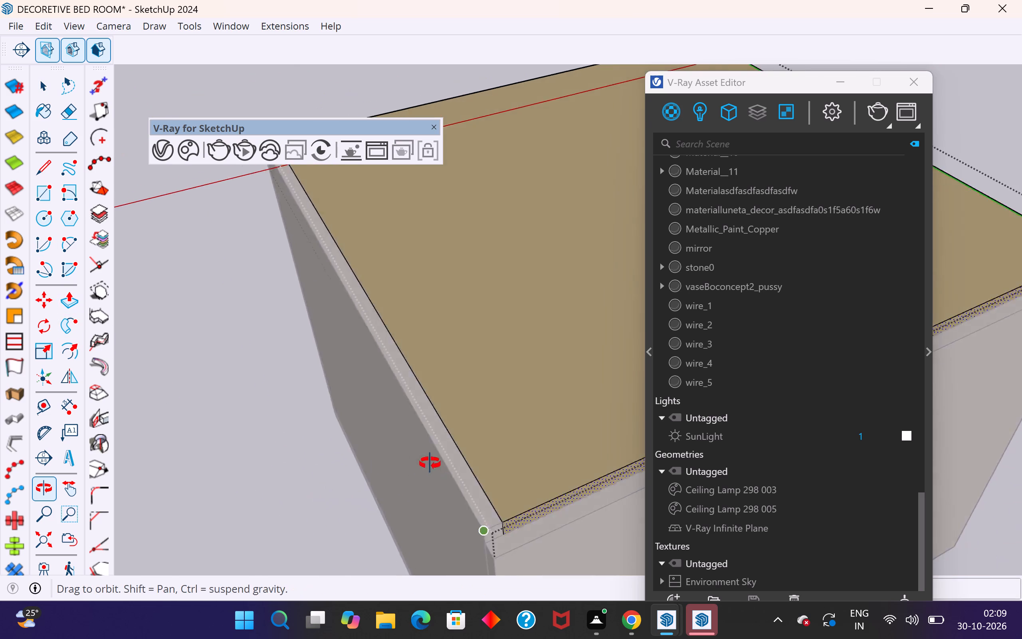
middle_drag(430, 463, 416, 422)
click(46, 86)
click(159, 356)
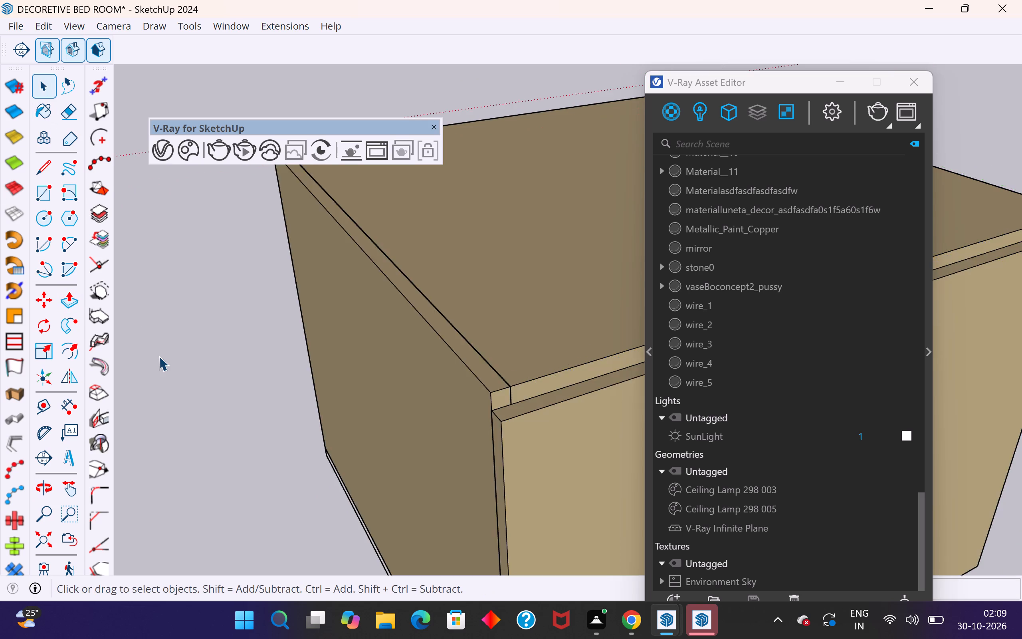
Push/Pull the front wall's top face up to the top corner of the adjoining side, and exit the group.
scroll(159, 356, down, 3)
middle_drag(364, 383, 465, 371)
scroll(449, 364, up, 1)
scroll(203, 386, down, 5)
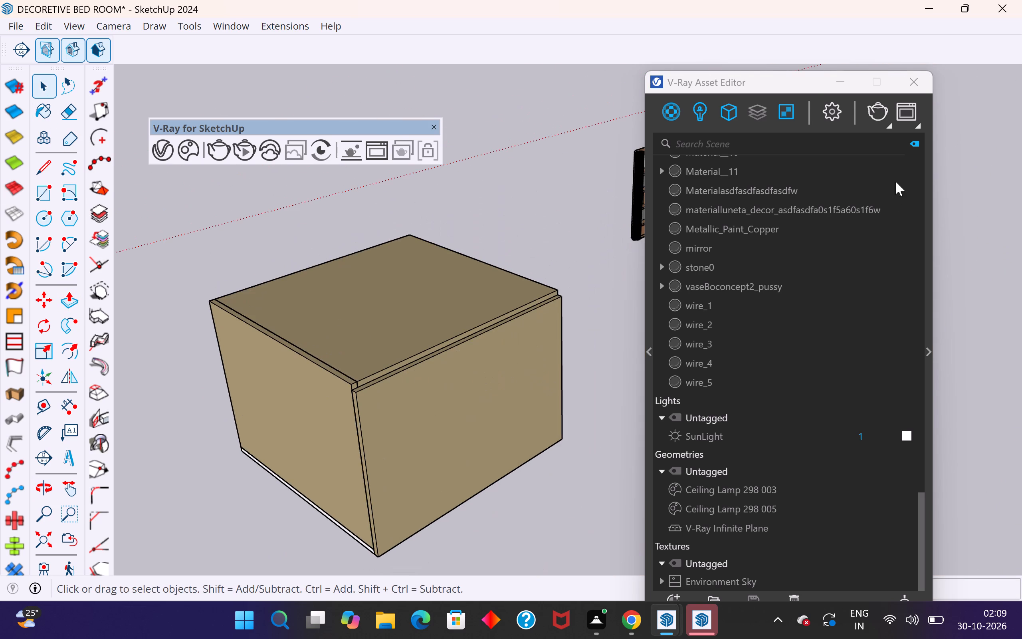
drag(795, 84, 904, 81)
middle_drag(558, 230, 613, 256)
scroll(383, 454, up, 1)
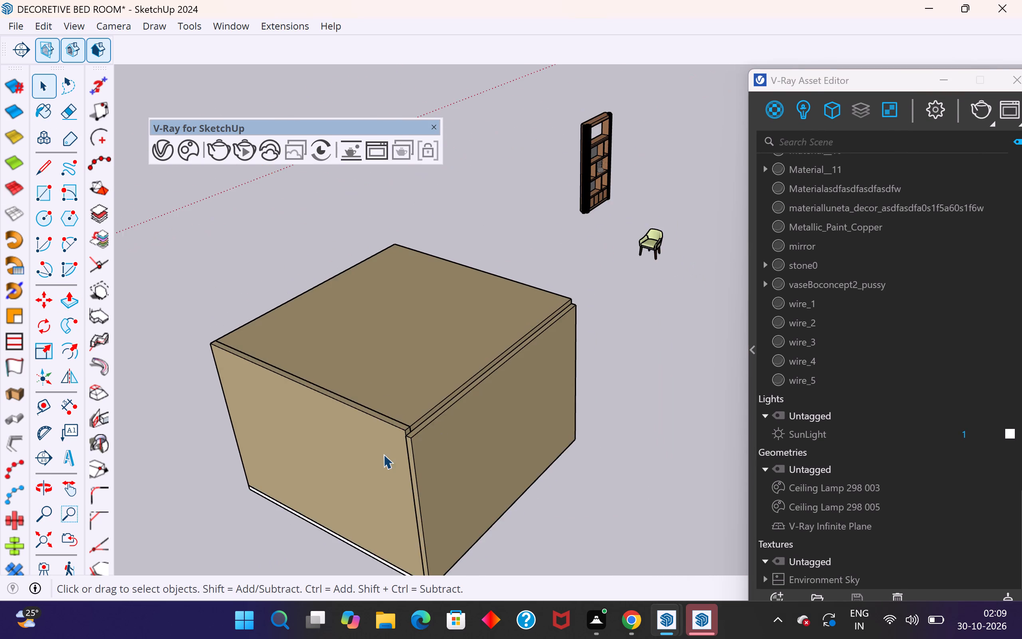
scroll(383, 454, up, 13)
click(456, 404)
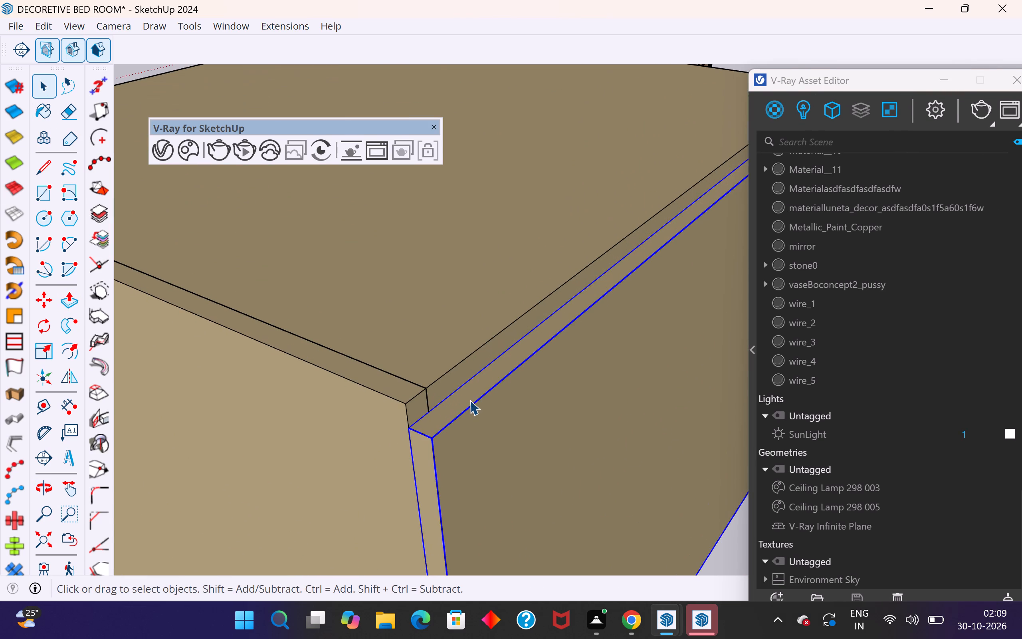
double_click(470, 400)
click(479, 387)
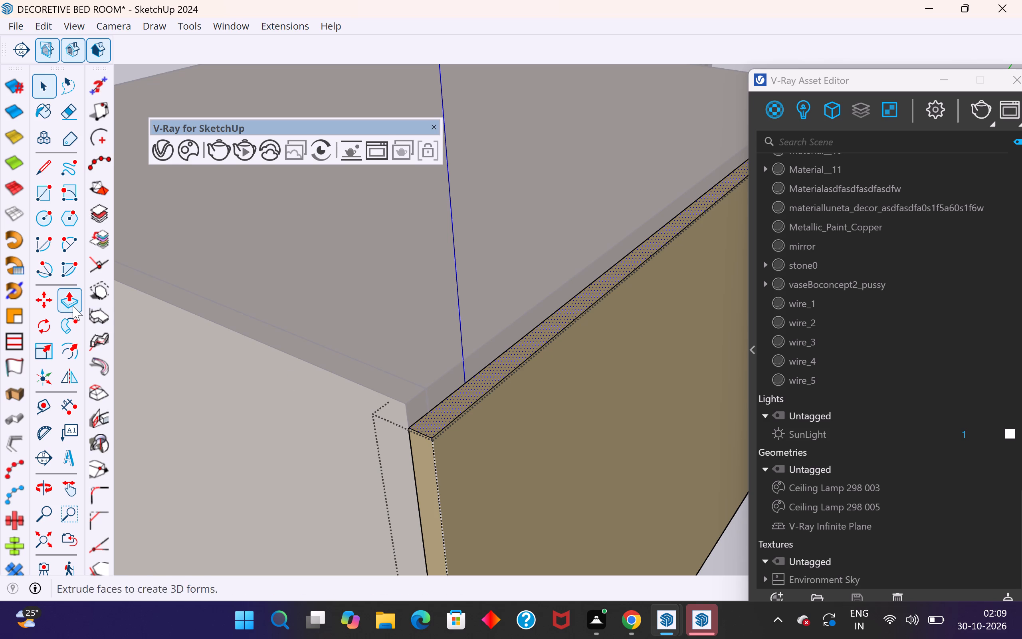
click(73, 306)
click(428, 429)
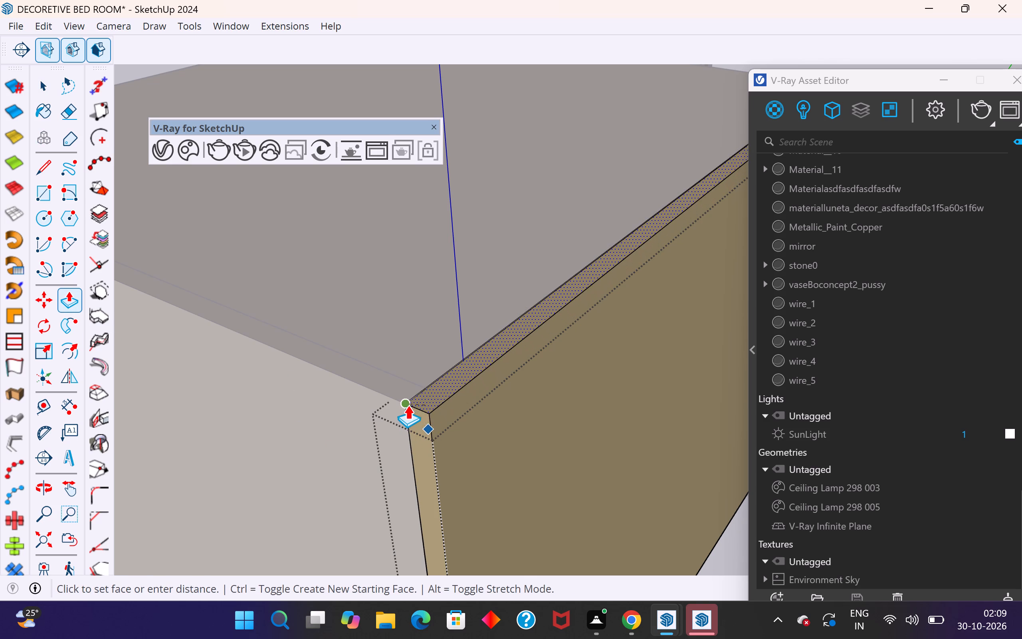
click(408, 405)
click(47, 91)
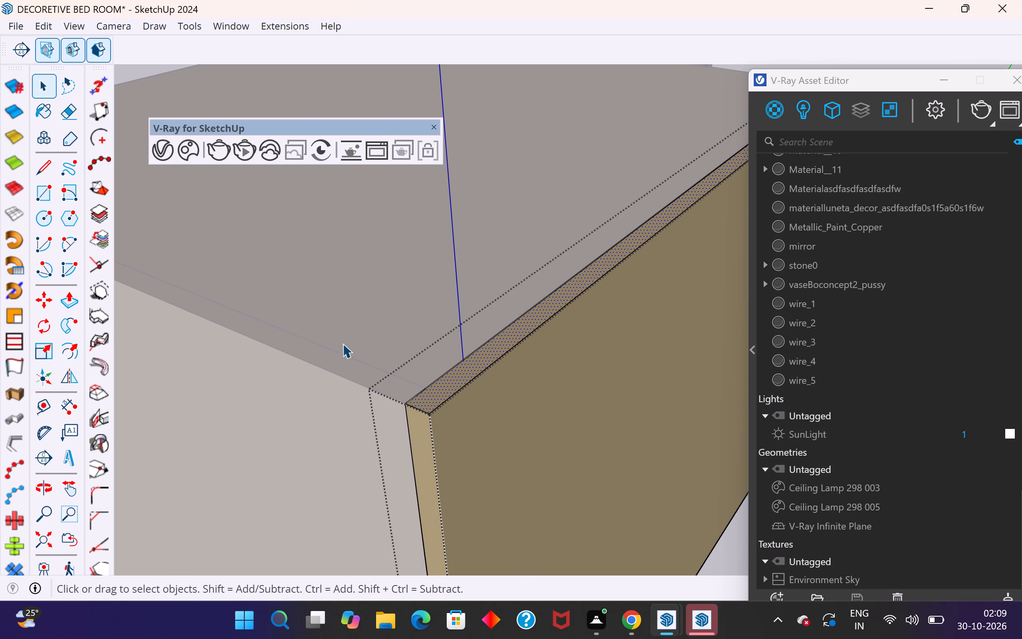
scroll(355, 373, down, 18)
click(696, 504)
Place a section plane on the outer face of the front wall, accepting the default name and symbol.
scroll(648, 347, down, 4)
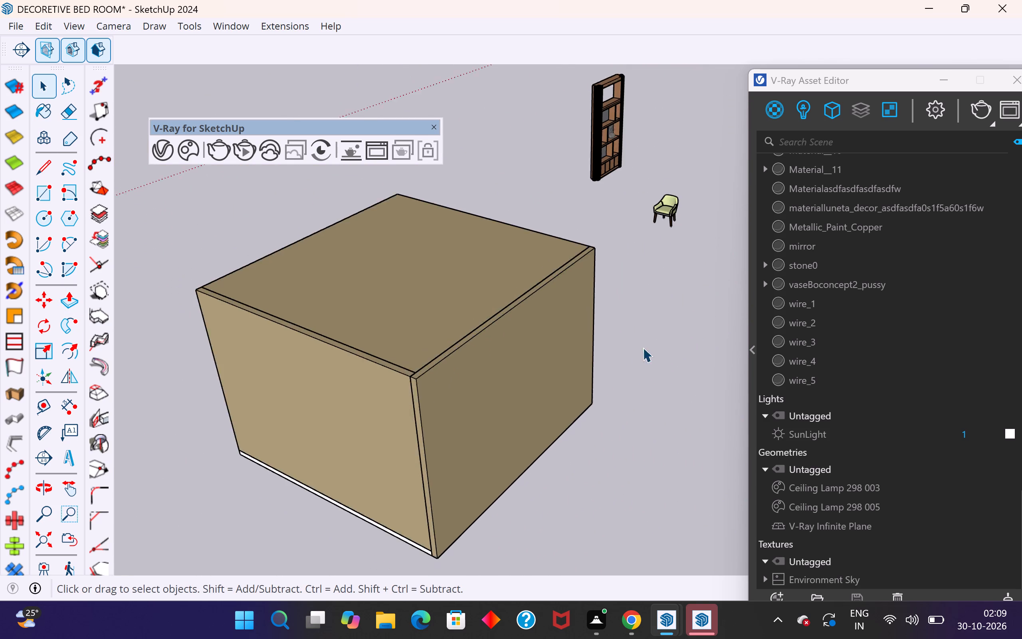
scroll(643, 347, down, 2)
middle_drag(625, 366, 351, 242)
middle_drag(526, 300, 487, 289)
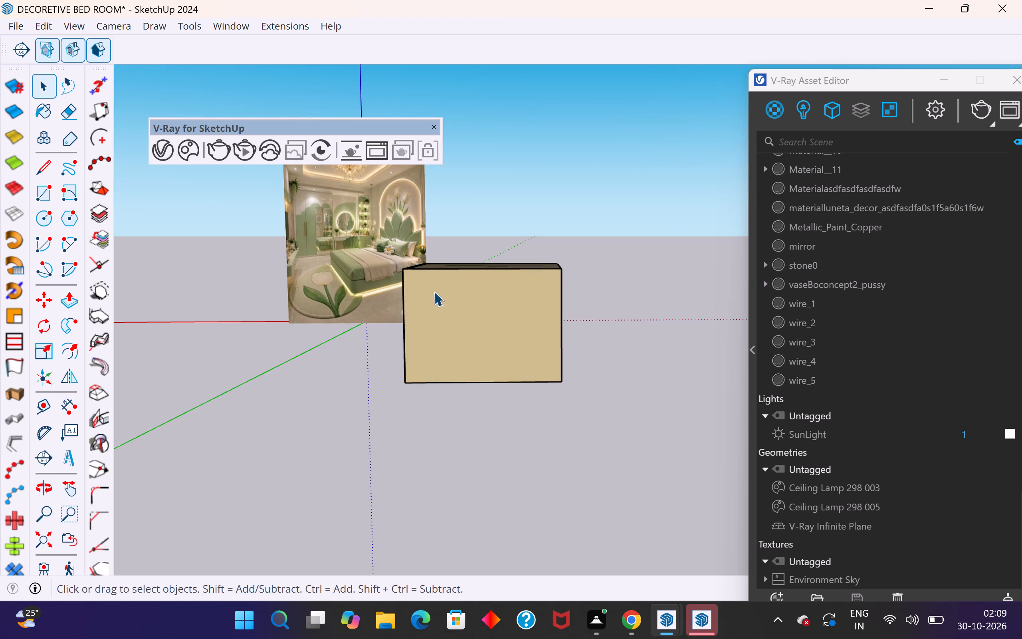
click(19, 50)
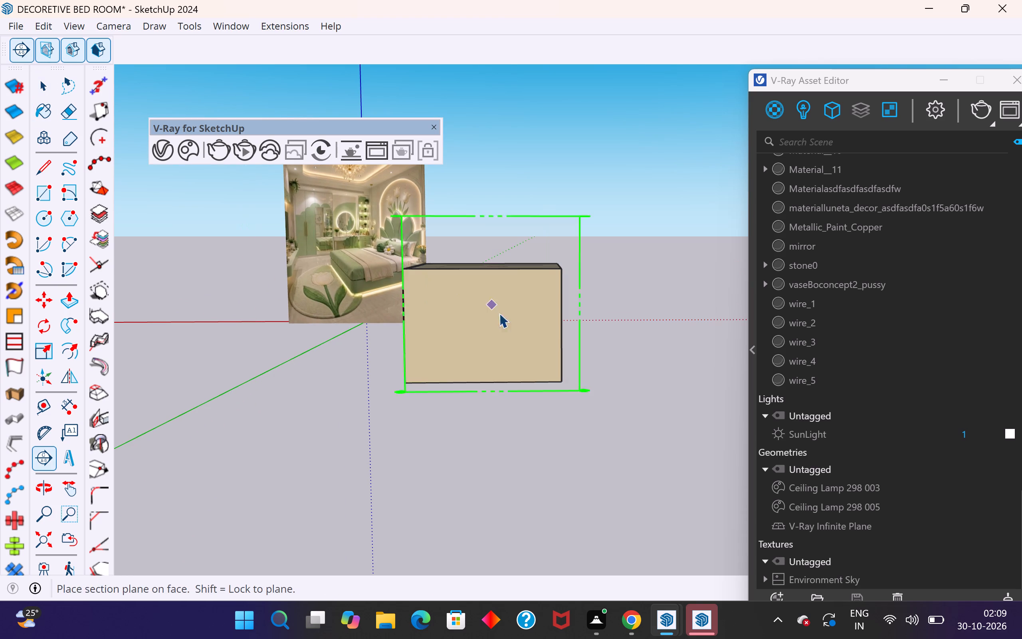
click(481, 318)
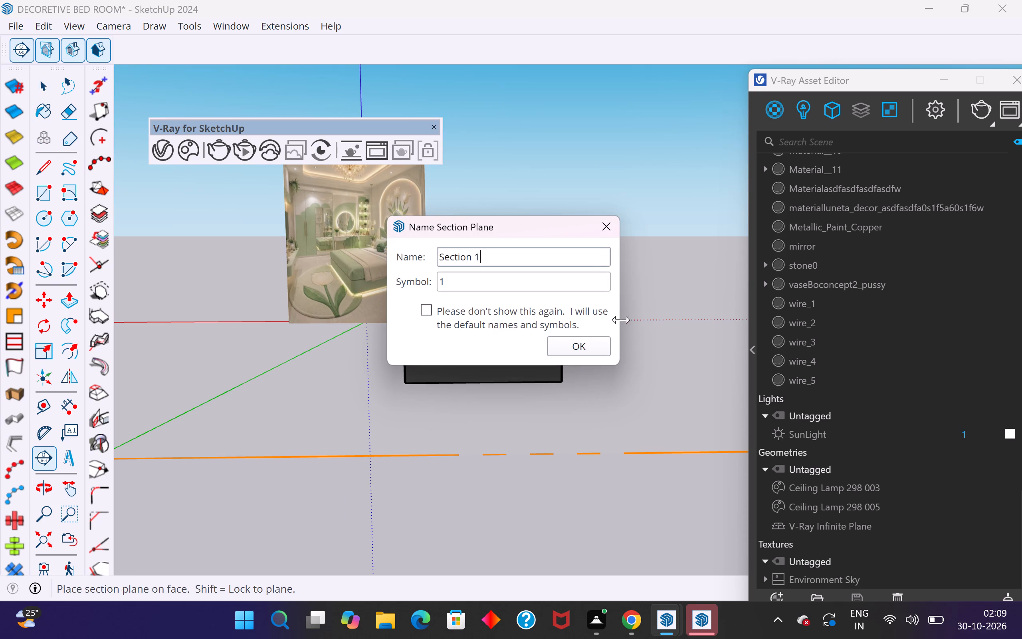
click(578, 342)
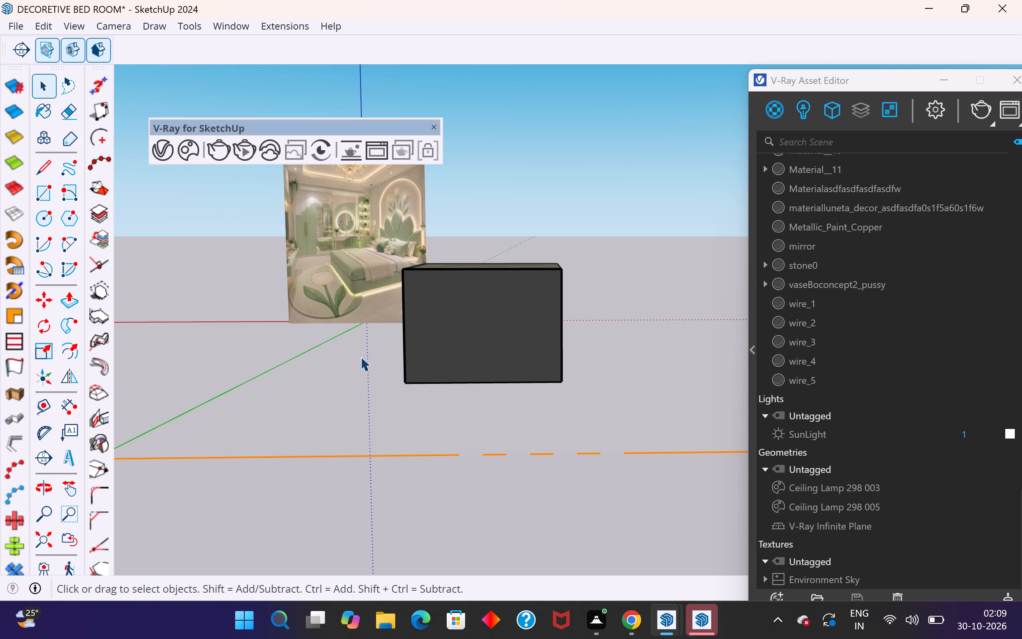
Move the section plane inward past the front wall so it cuts the room open to the interior.
scroll(645, 365, down, 5)
click(276, 425)
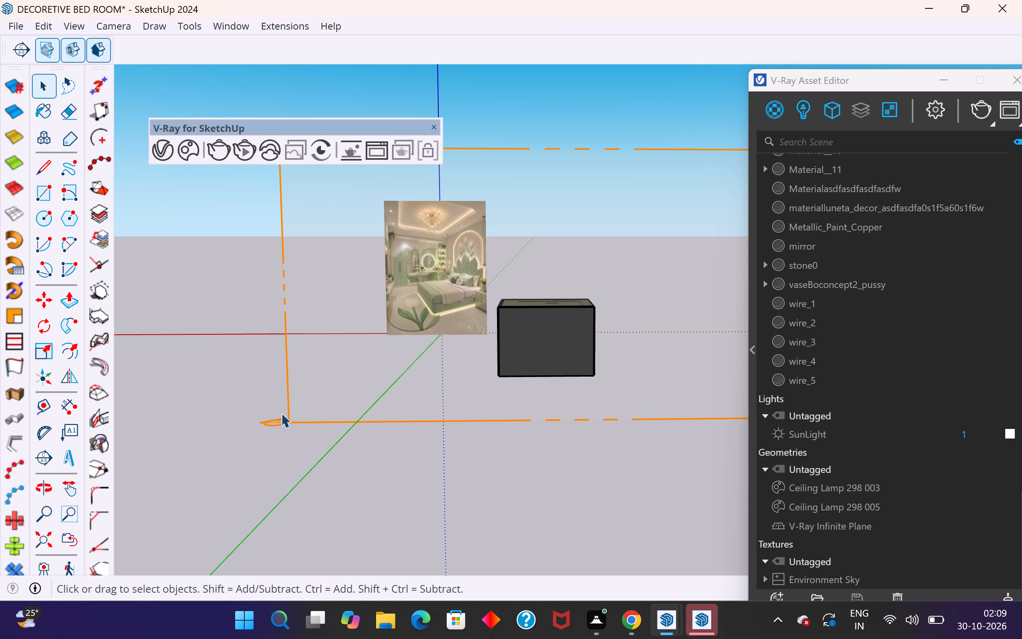
click(47, 299)
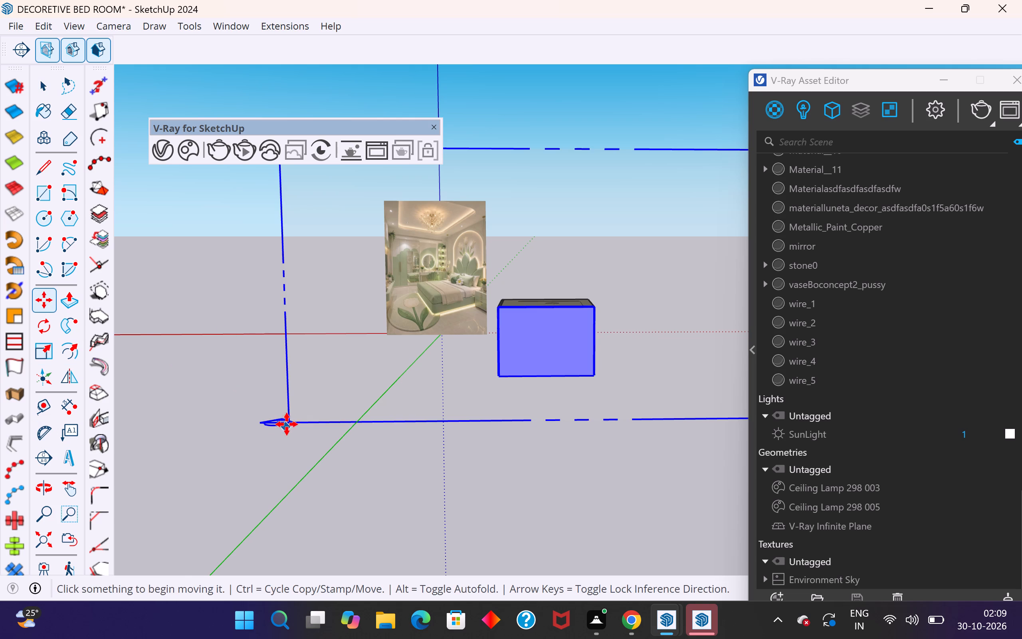
click(289, 421)
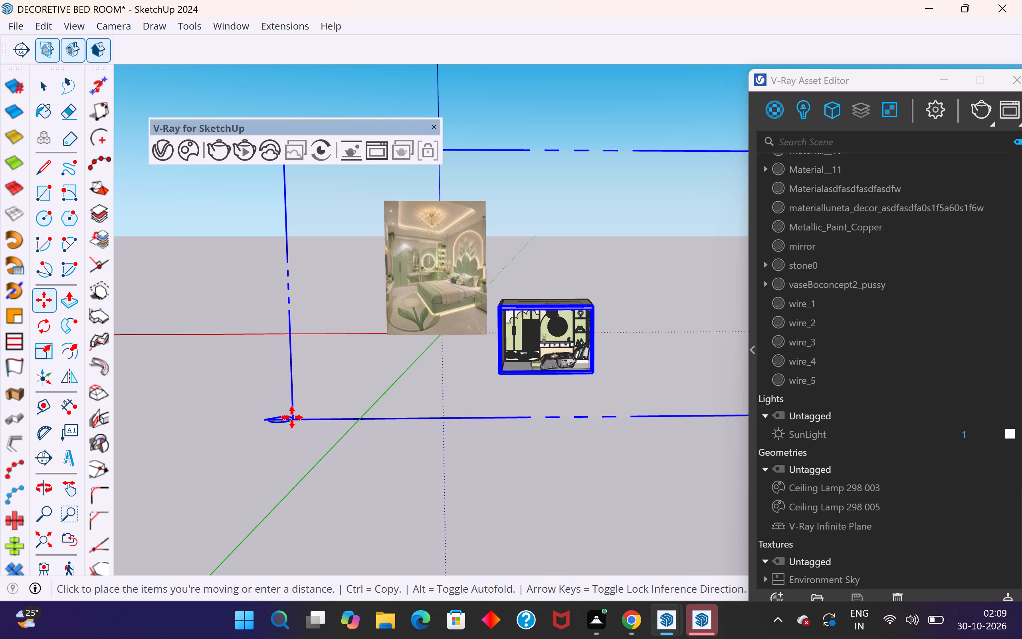
scroll(297, 415, up, 4)
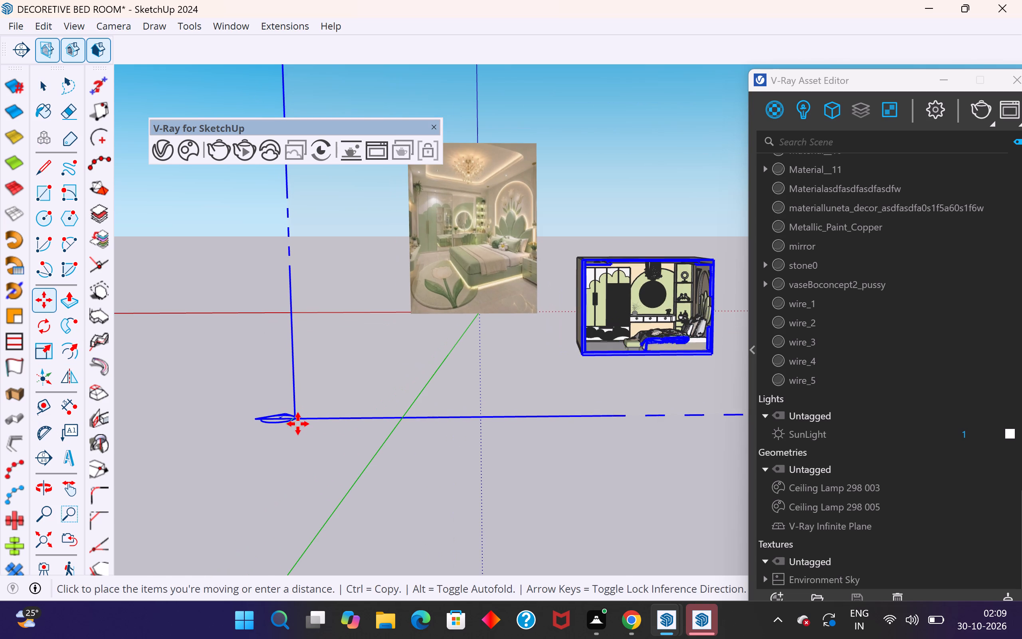
click(297, 424)
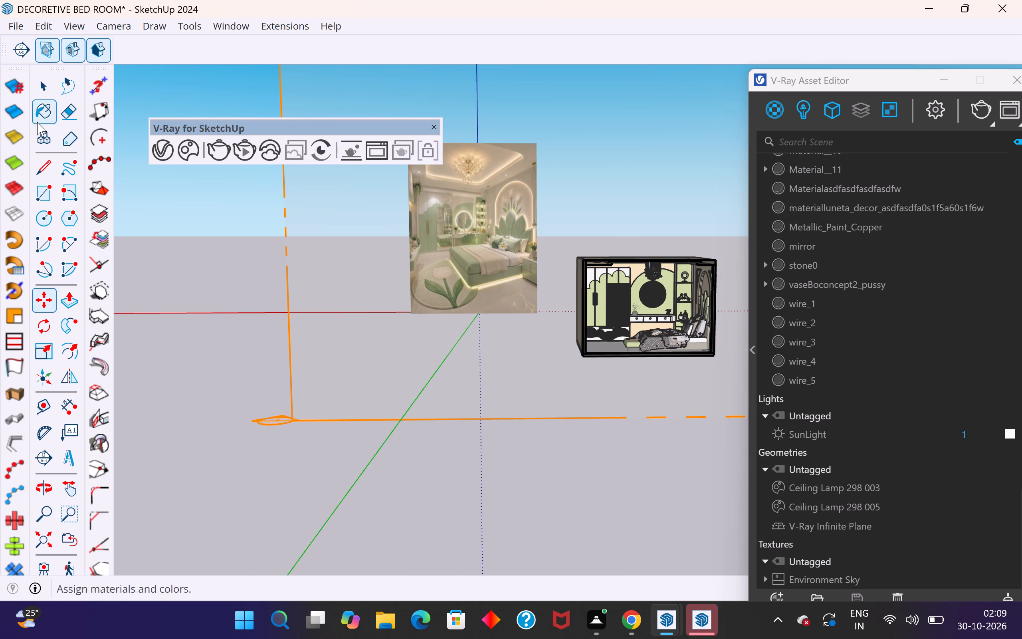
click(48, 85)
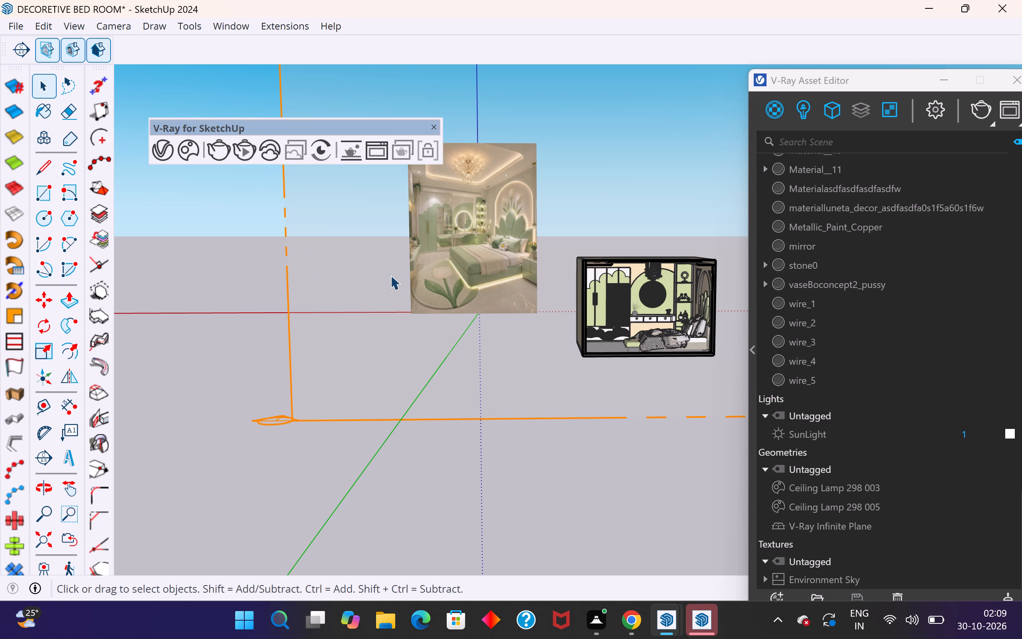
Delete the bedroom reference image standing beside the room.
click(488, 270)
right_click(488, 270)
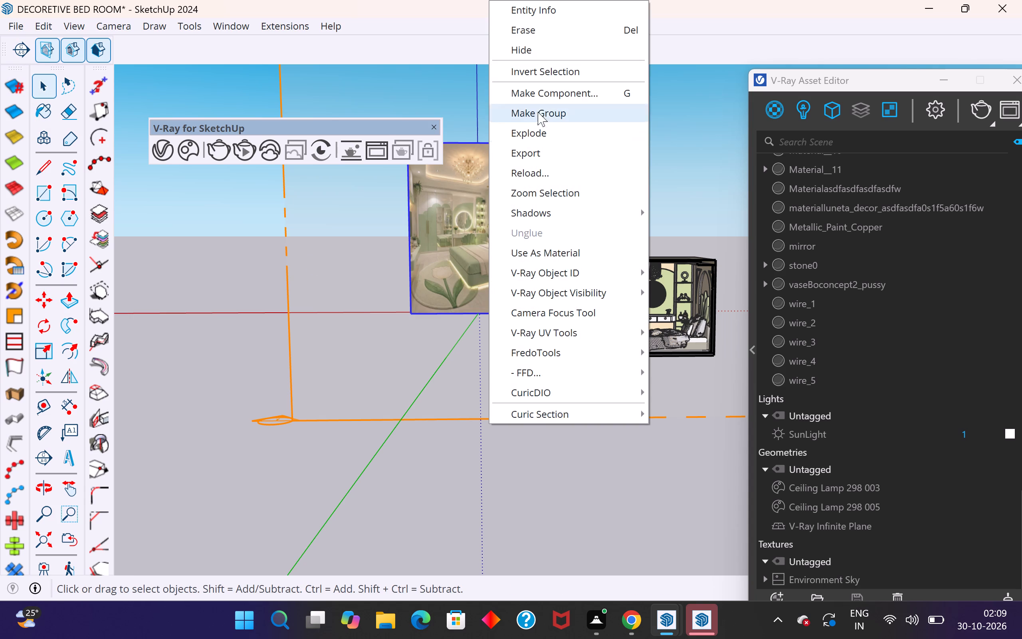
click(422, 351)
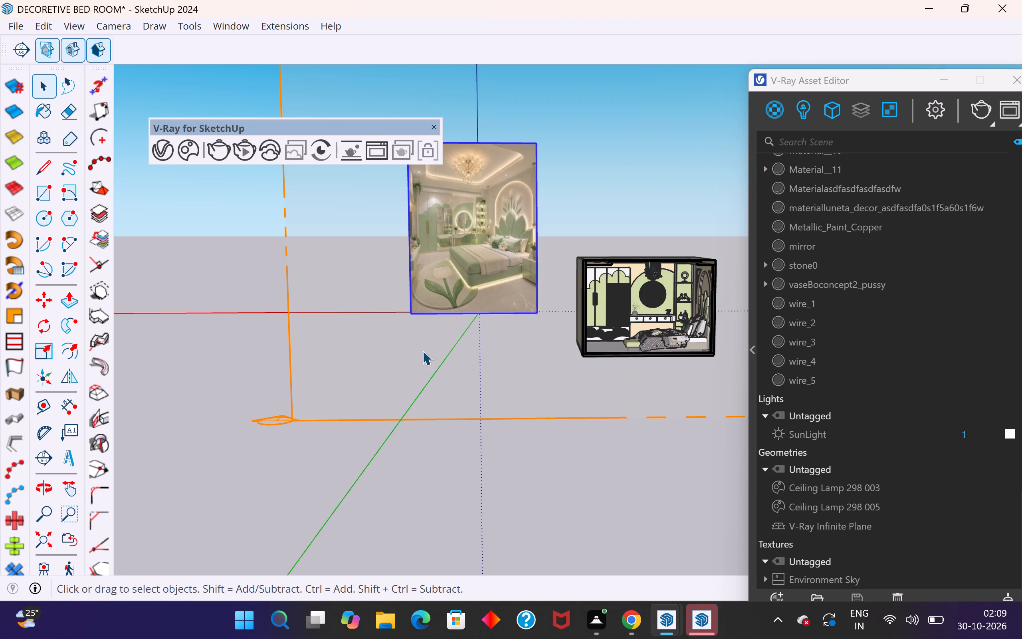
click(441, 283)
key(Delete)
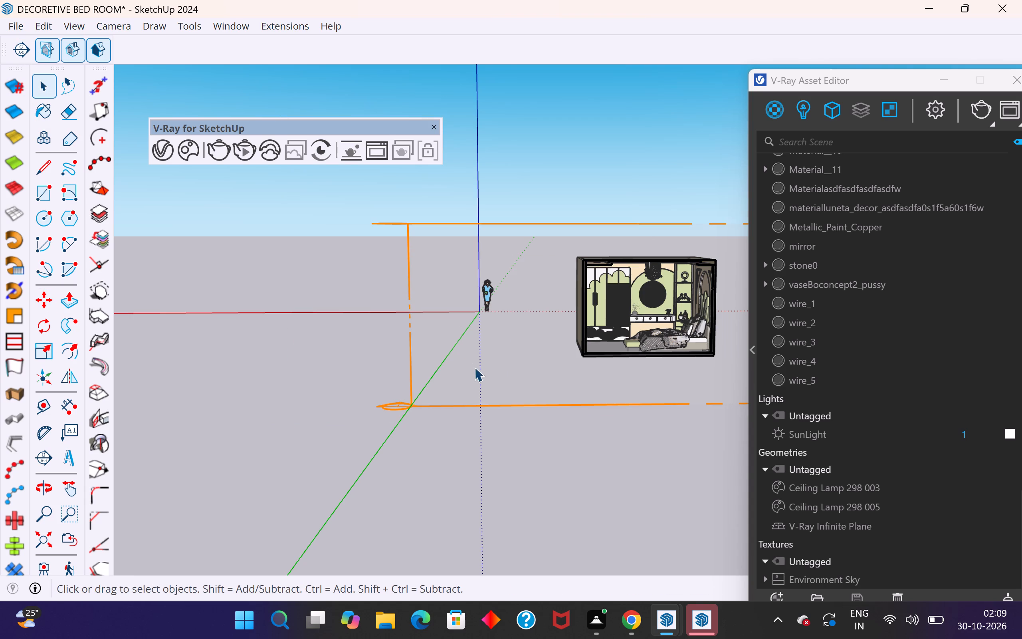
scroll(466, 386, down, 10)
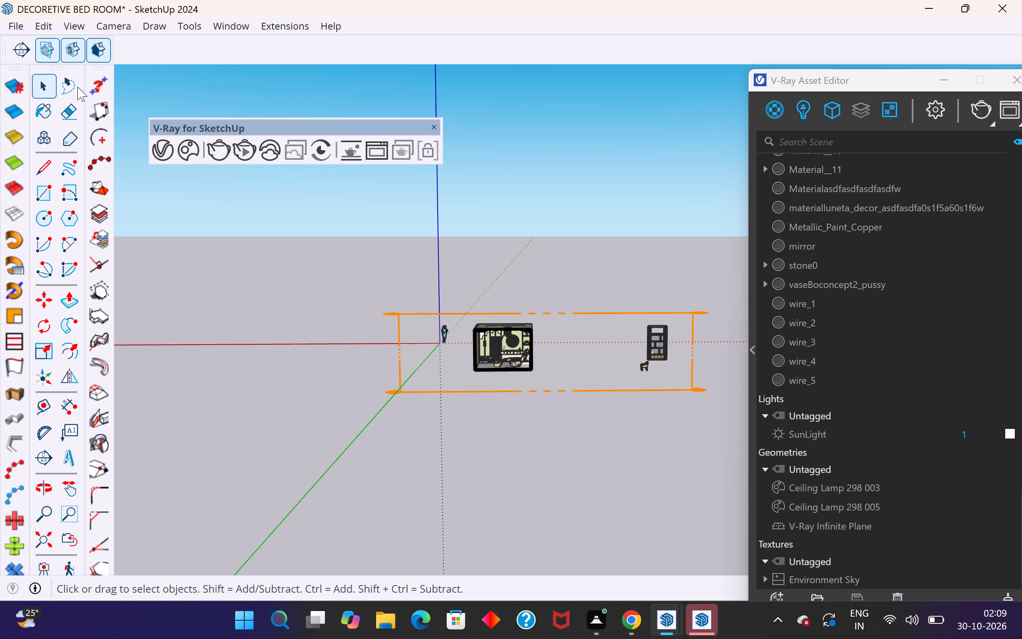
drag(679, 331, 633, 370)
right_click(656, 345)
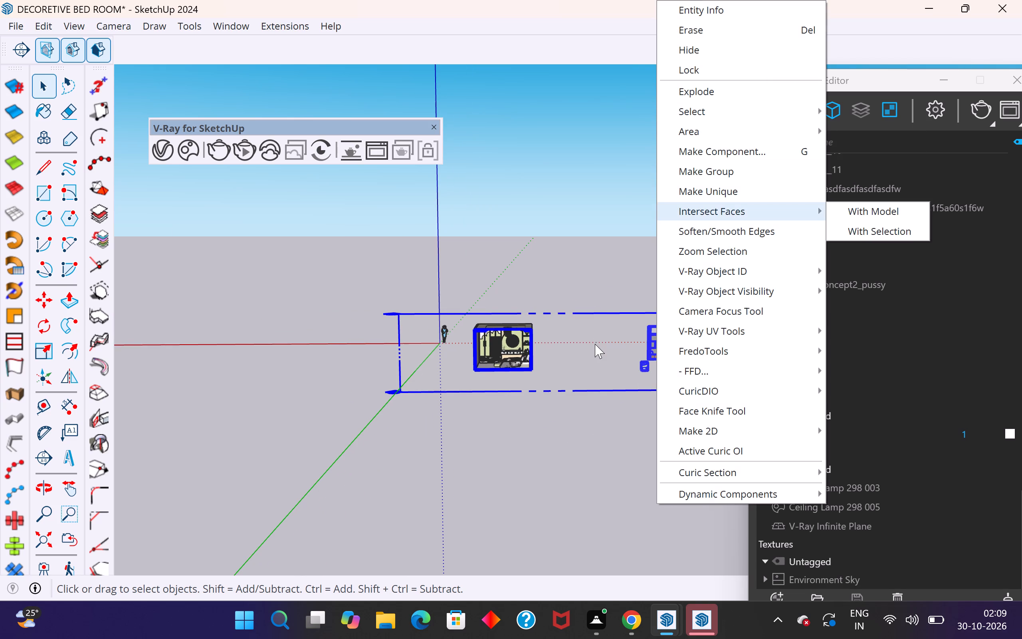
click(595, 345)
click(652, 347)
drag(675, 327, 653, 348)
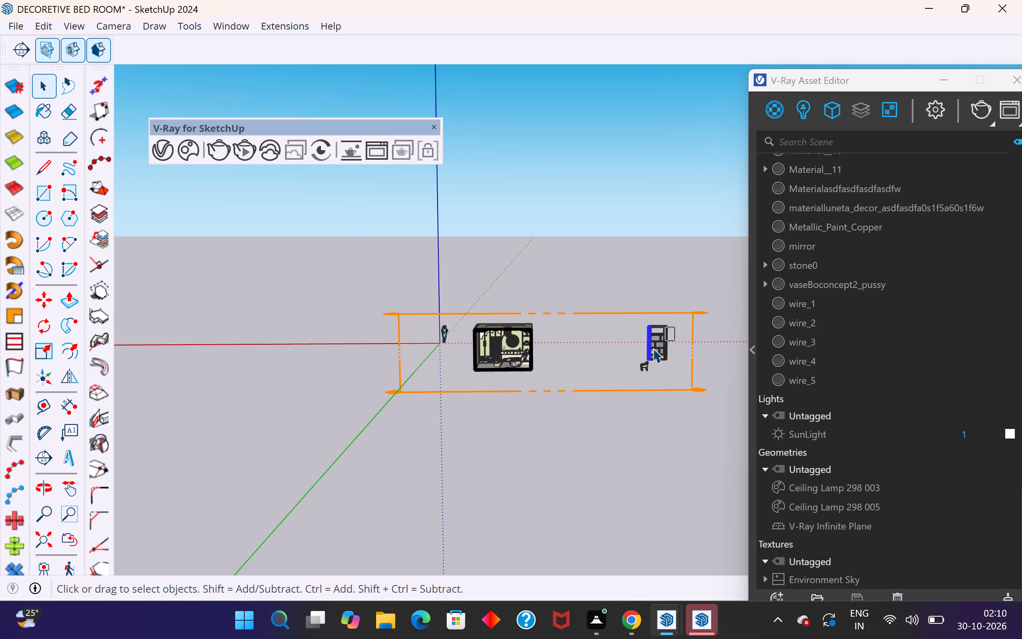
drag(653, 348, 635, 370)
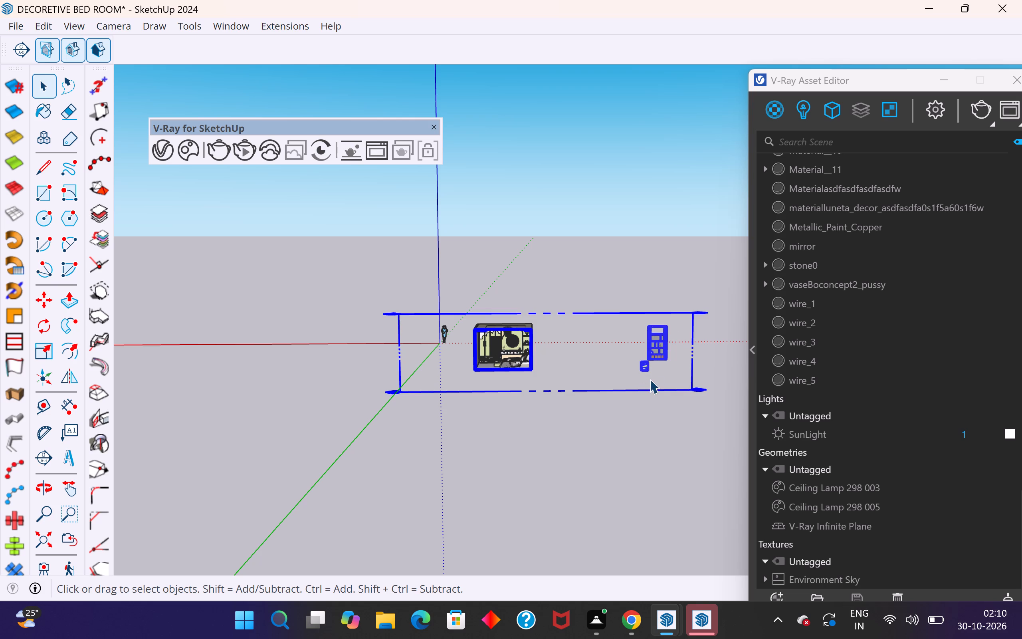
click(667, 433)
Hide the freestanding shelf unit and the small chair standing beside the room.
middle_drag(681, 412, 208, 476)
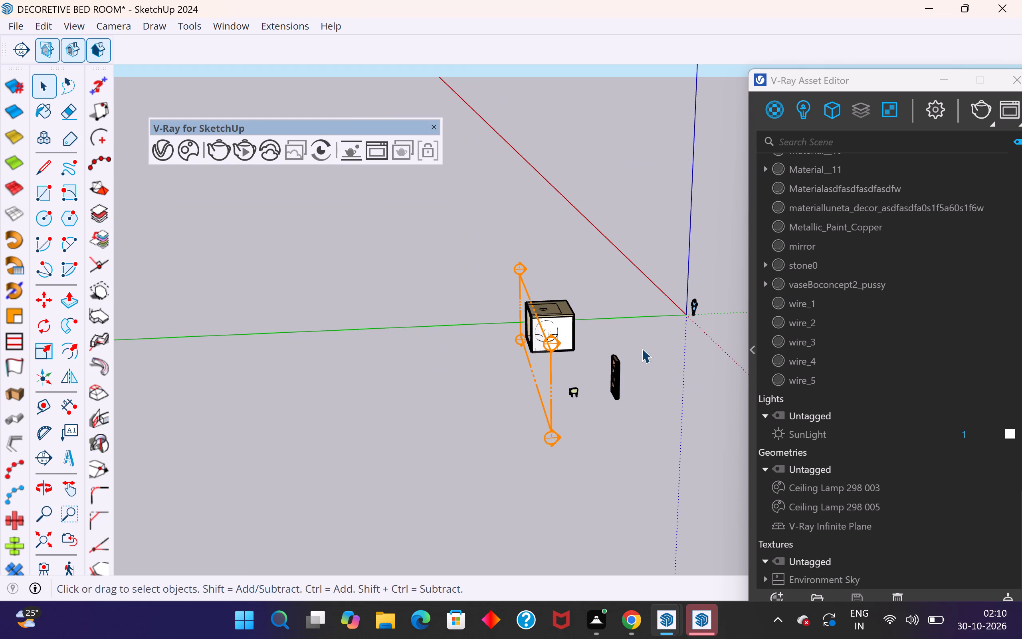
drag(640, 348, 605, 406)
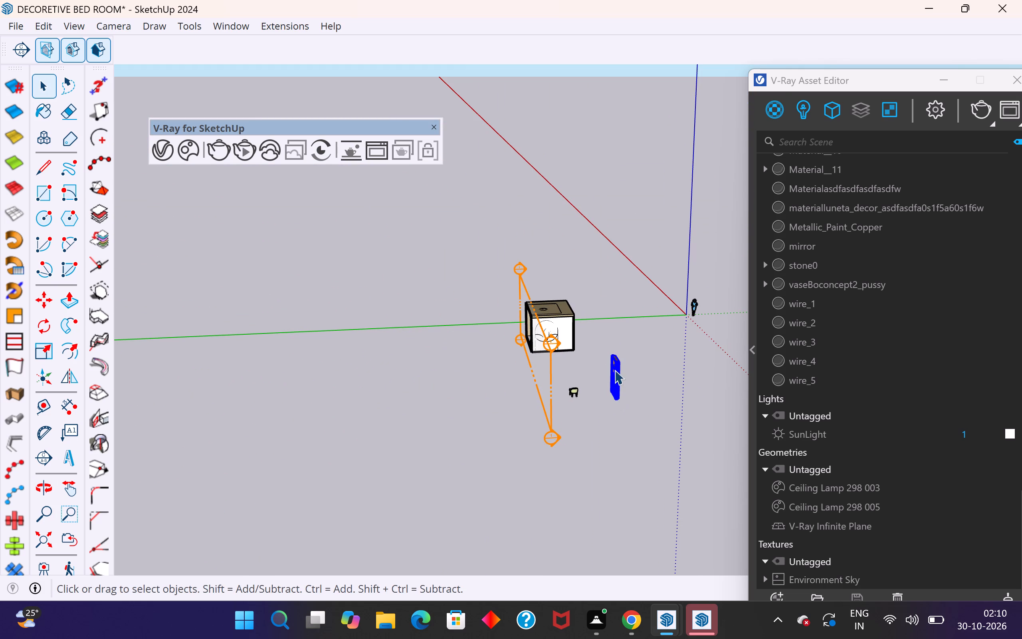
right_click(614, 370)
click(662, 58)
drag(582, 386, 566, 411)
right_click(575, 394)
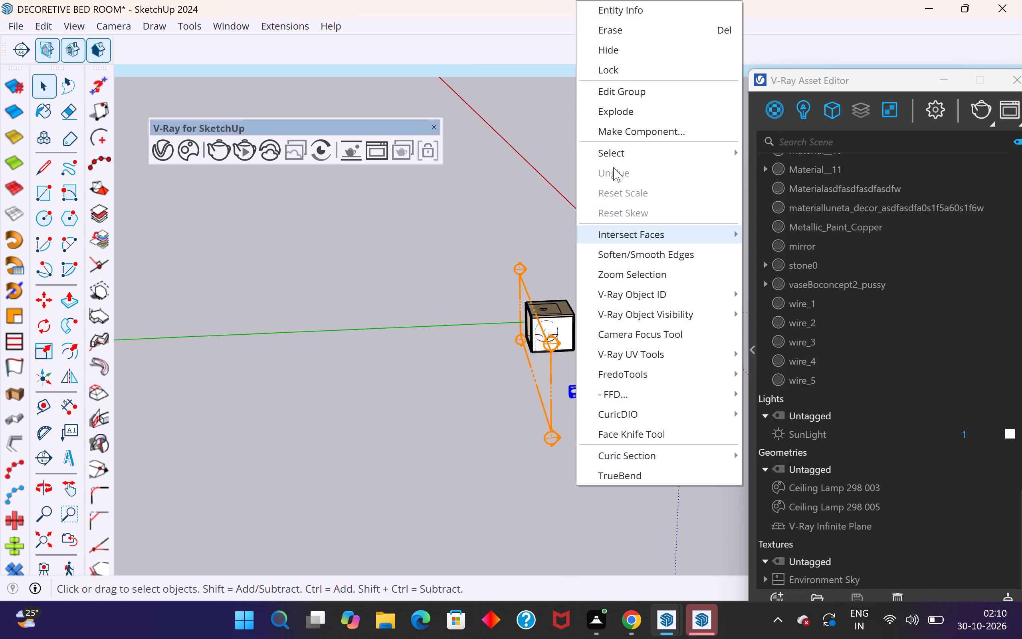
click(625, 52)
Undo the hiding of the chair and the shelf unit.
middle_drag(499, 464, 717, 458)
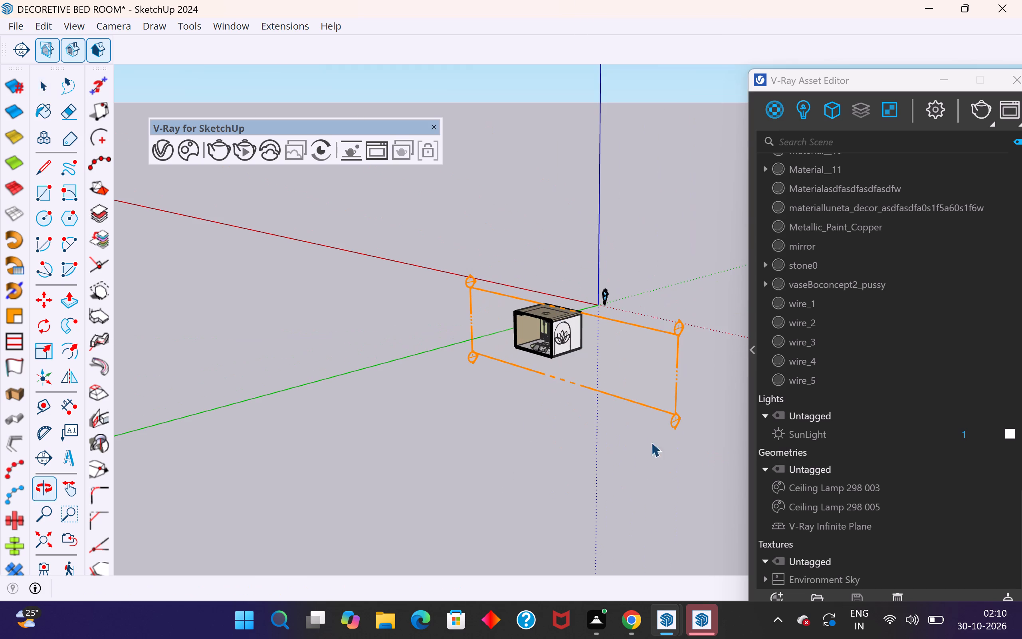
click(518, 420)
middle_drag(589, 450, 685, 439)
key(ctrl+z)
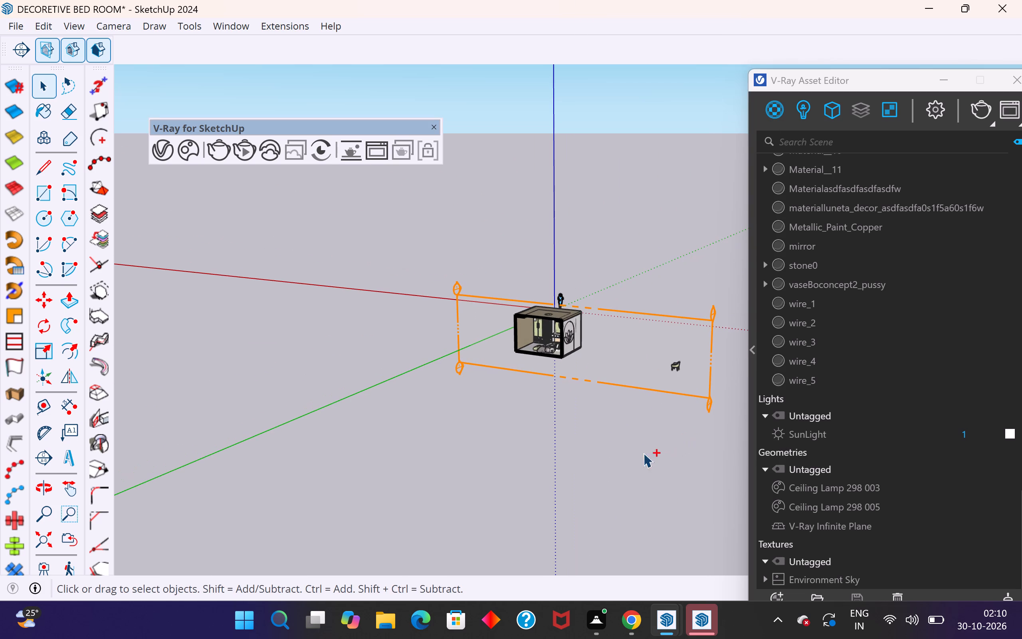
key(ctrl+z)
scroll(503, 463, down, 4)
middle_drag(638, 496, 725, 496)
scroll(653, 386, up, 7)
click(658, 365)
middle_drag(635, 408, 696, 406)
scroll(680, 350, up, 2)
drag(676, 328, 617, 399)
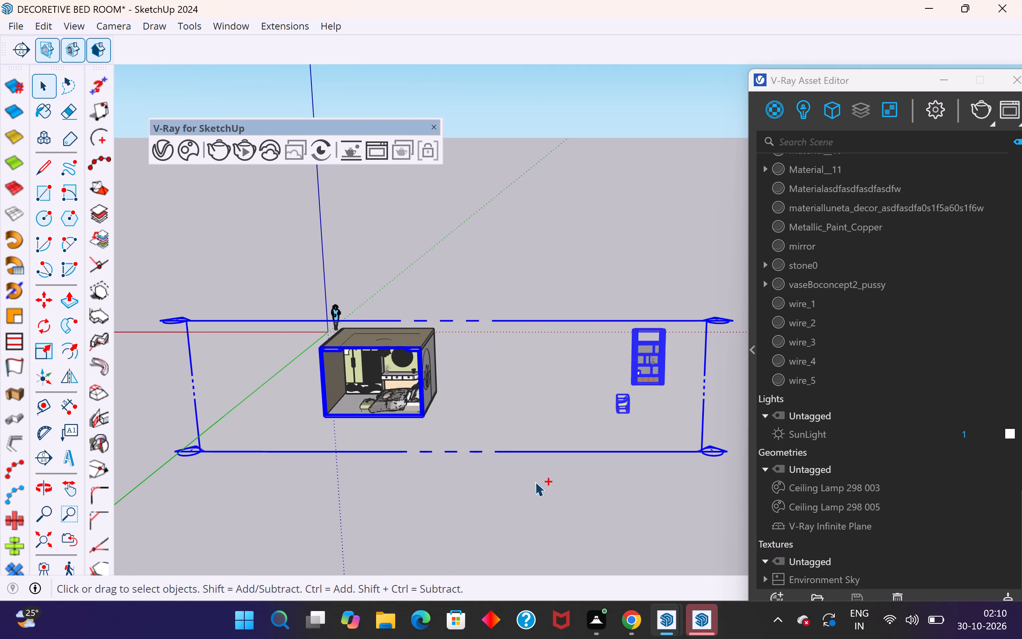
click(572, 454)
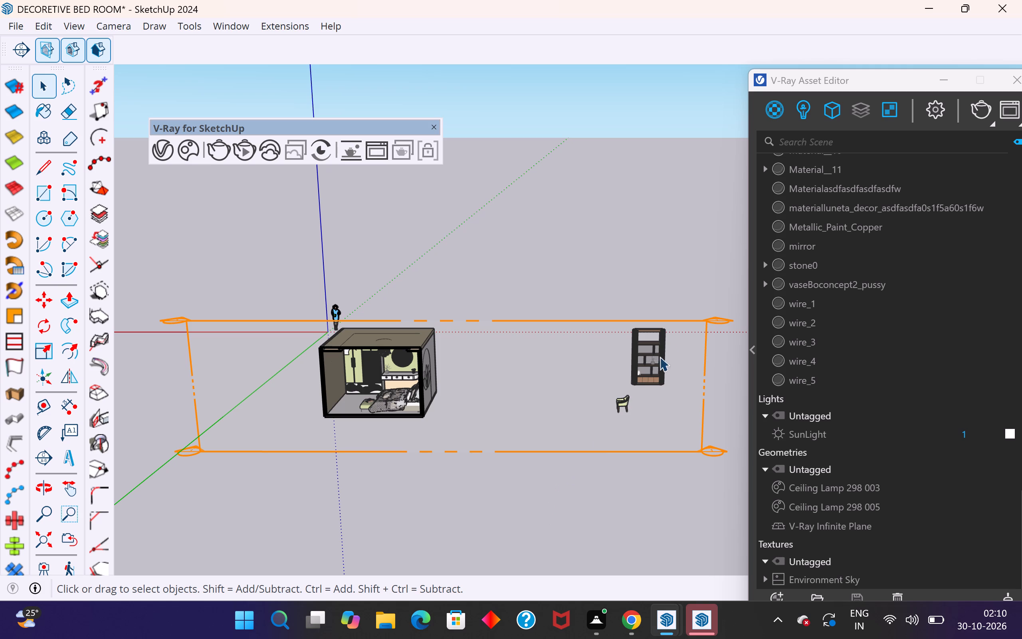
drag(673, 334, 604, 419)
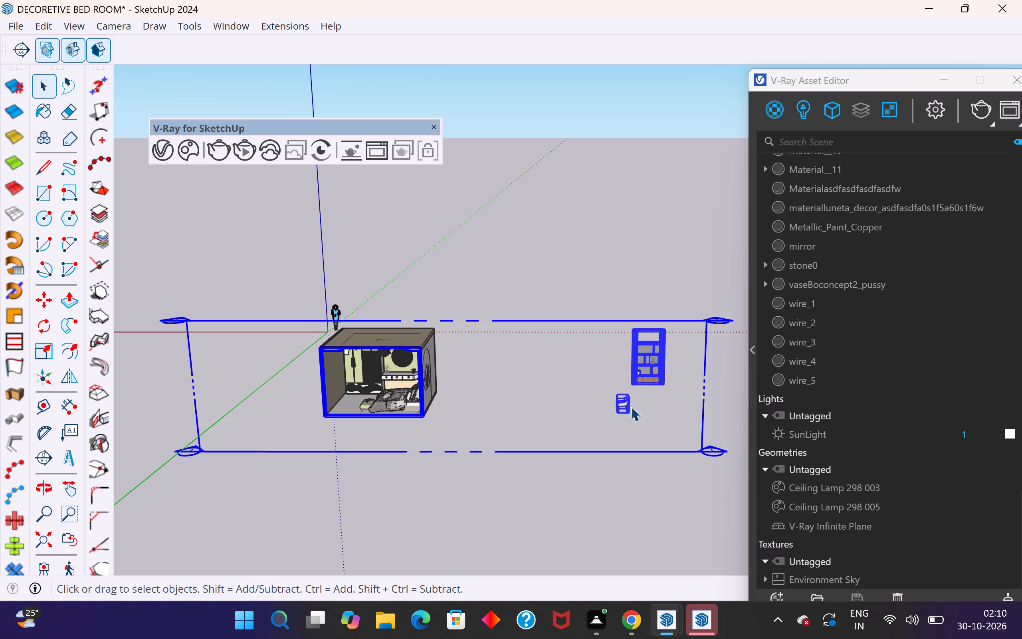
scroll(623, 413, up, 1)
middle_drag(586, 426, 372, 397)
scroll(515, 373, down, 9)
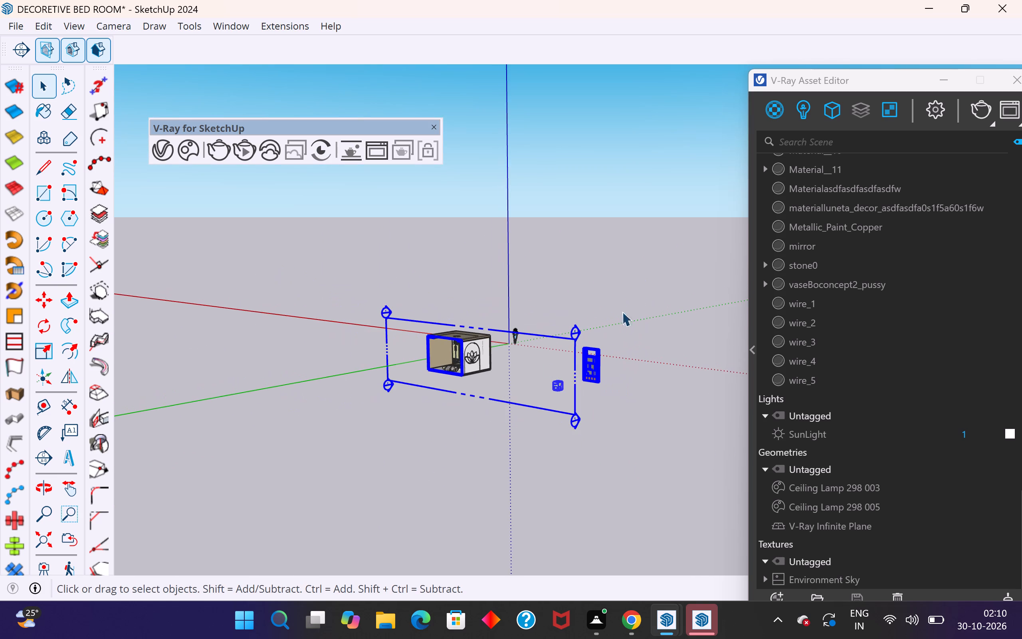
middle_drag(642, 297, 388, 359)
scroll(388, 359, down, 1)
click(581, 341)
Move the scale figure, shelf unit and chair together along the green axis to the cut-away side of the section plane, and deselect everything.
drag(647, 290, 624, 315)
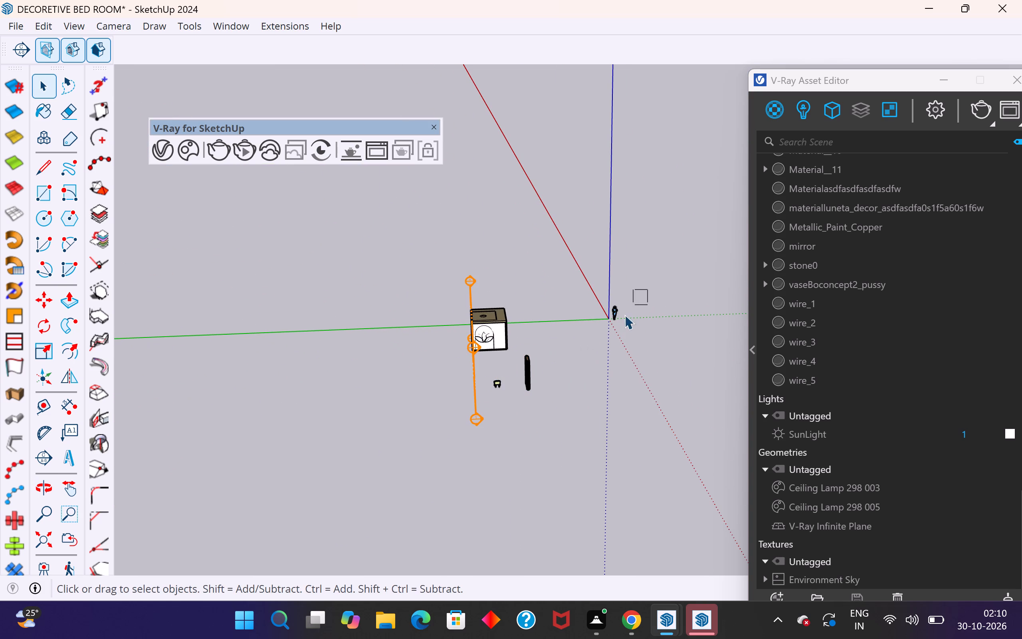
drag(624, 315, 598, 334)
middle_drag(530, 372, 428, 391)
scroll(507, 364, up, 3)
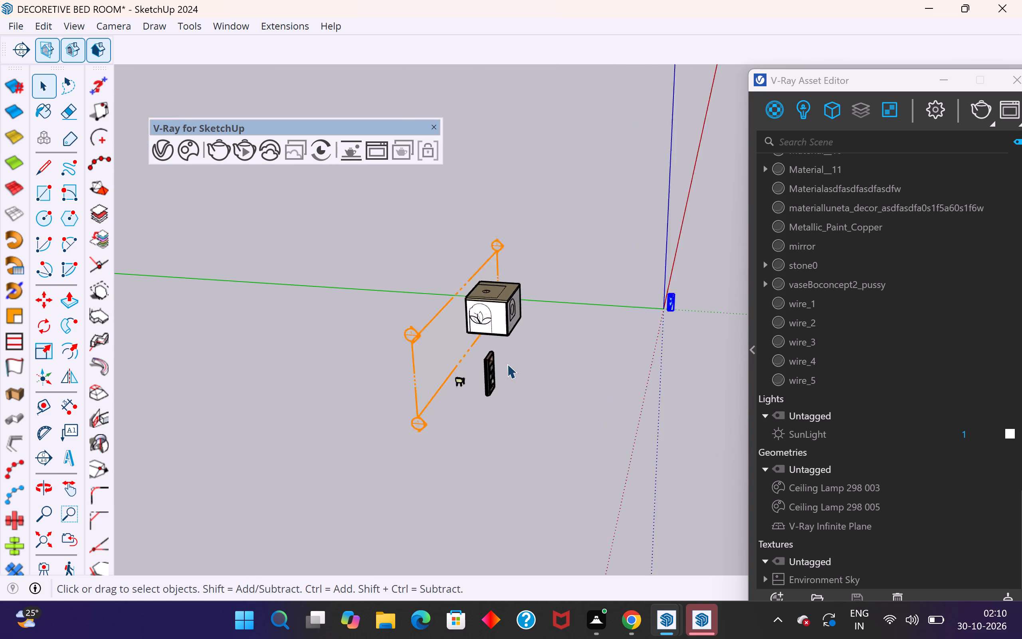
middle_drag(492, 386, 512, 415)
scroll(483, 399, up, 4)
middle_drag(458, 408, 510, 423)
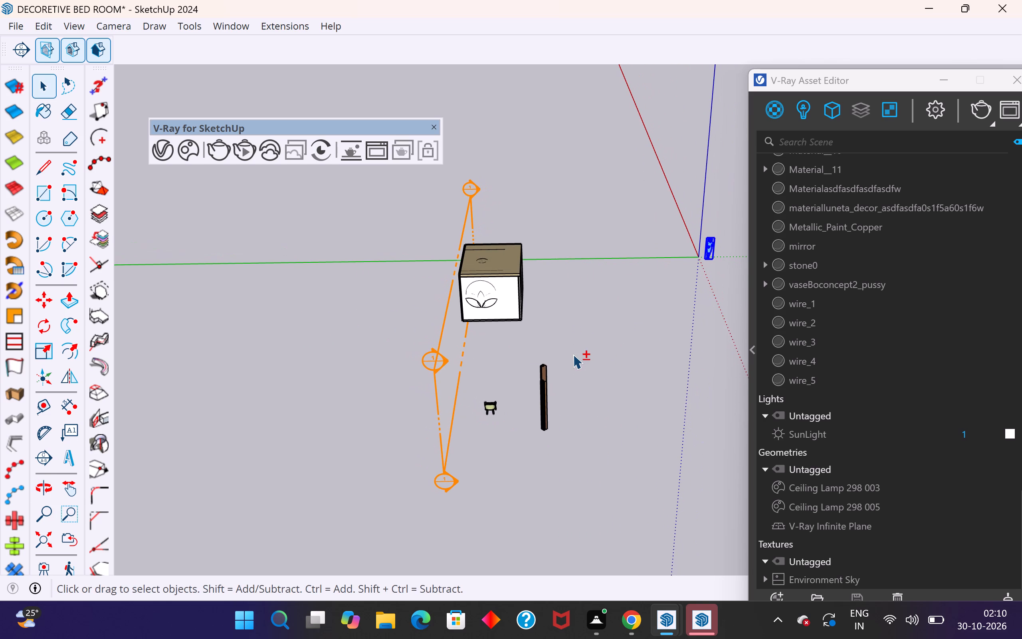
shift+click(570, 356)
ctrl+drag(570, 345, 483, 453)
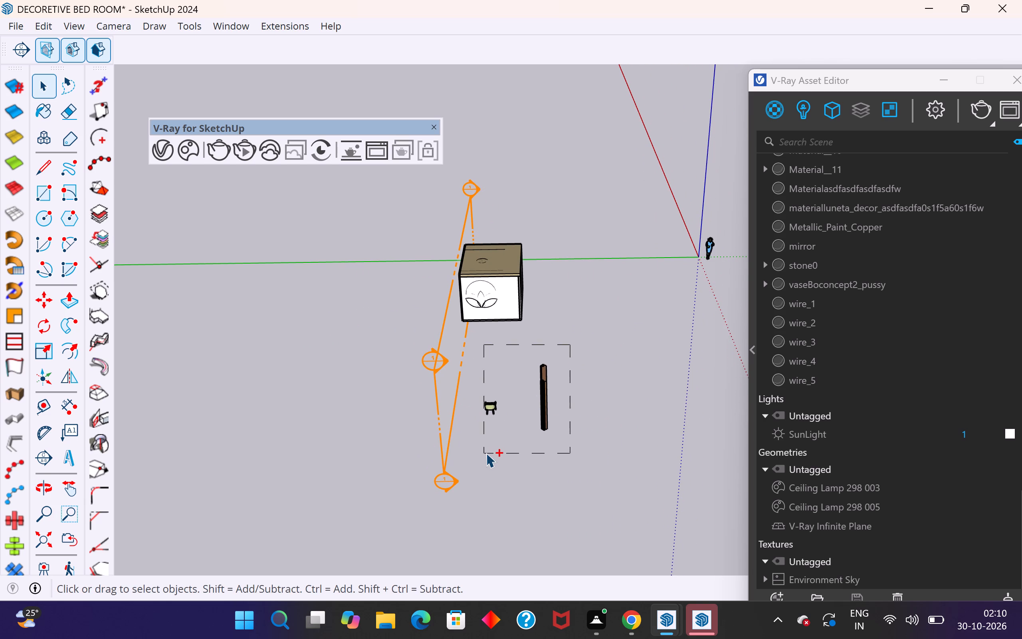
ctrl+drag(721, 229, 669, 295)
key(m)
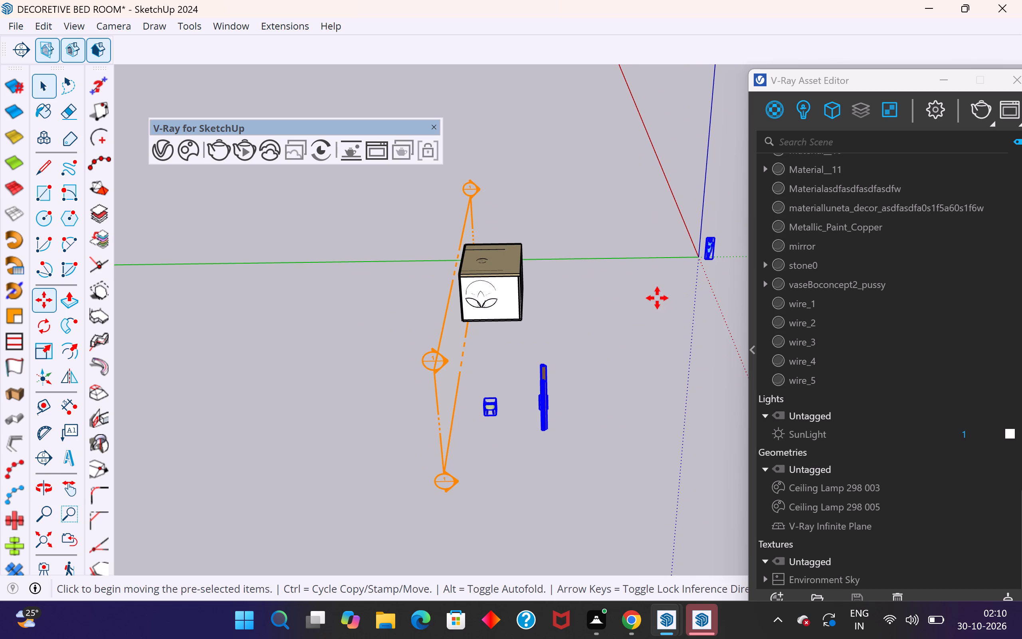
click(719, 264)
scroll(711, 302, down, 9)
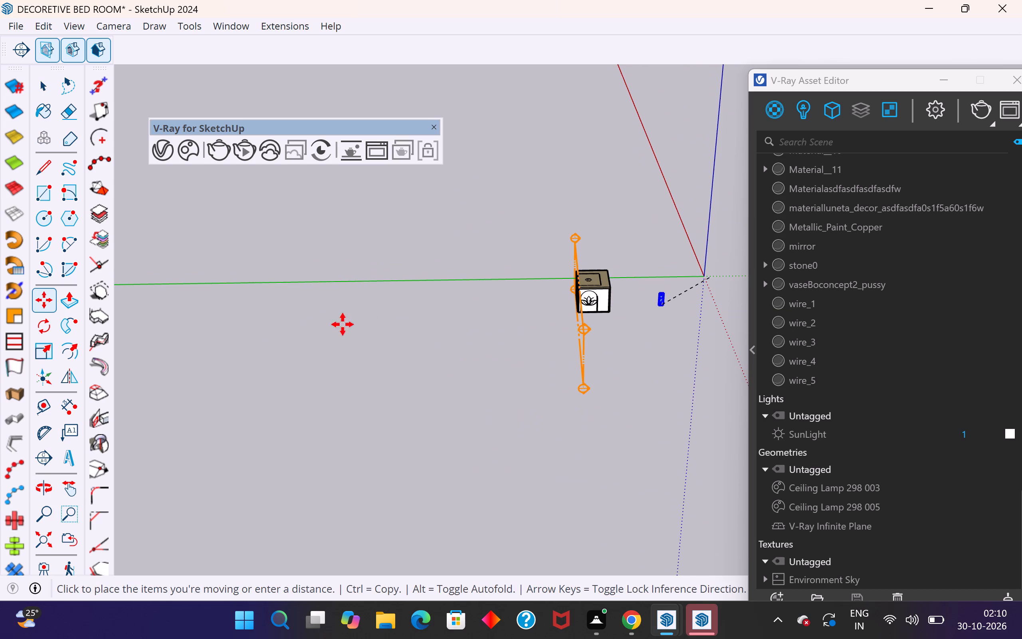
click(410, 292)
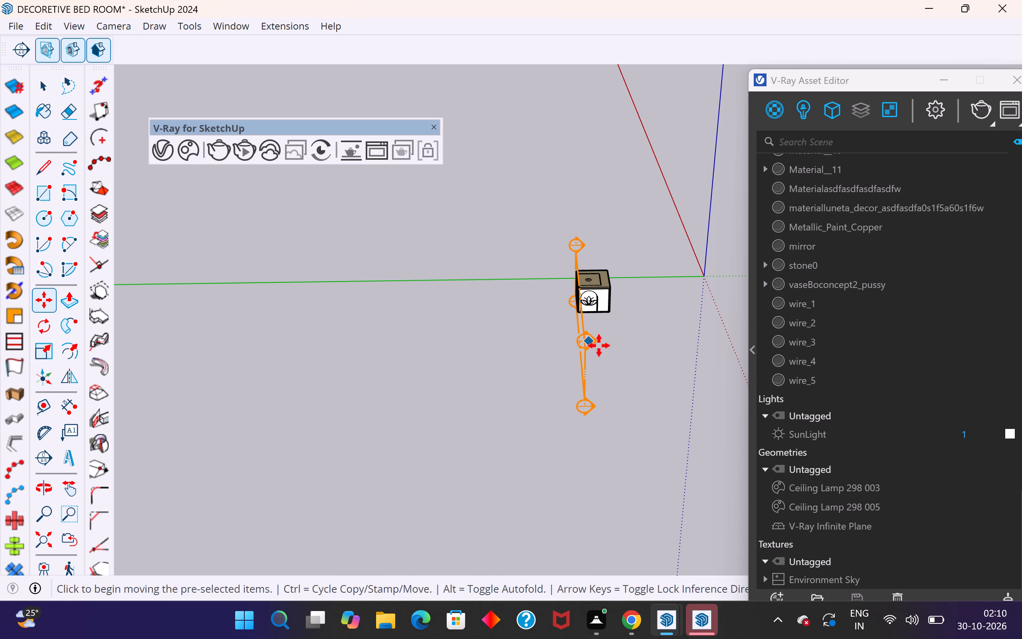
middle_drag(603, 345, 780, 296)
click(35, 83)
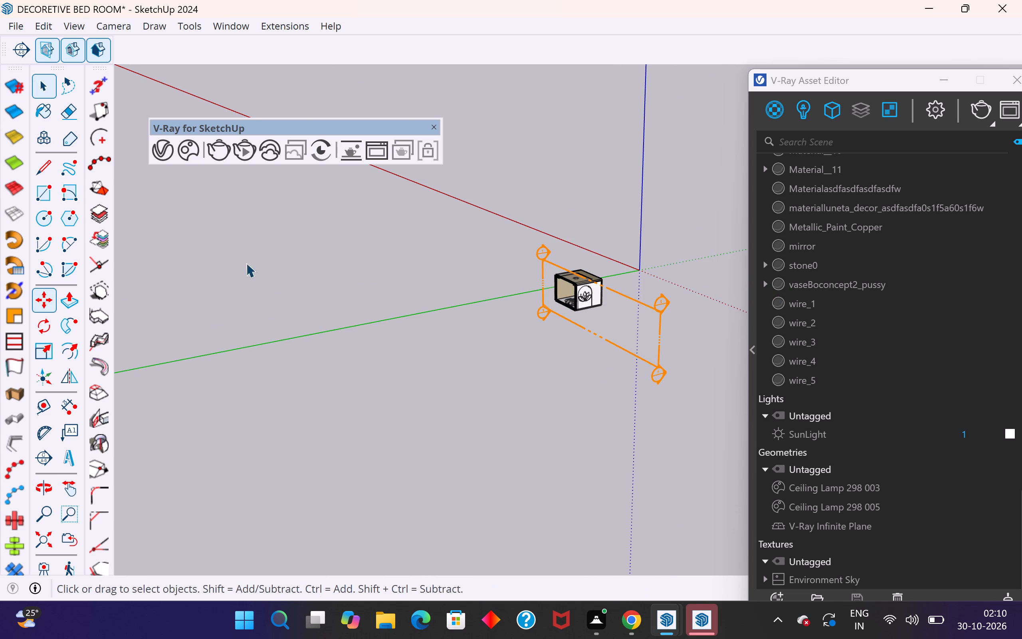
click(277, 295)
Unhide all hidden objects in the model.
click(22, 25)
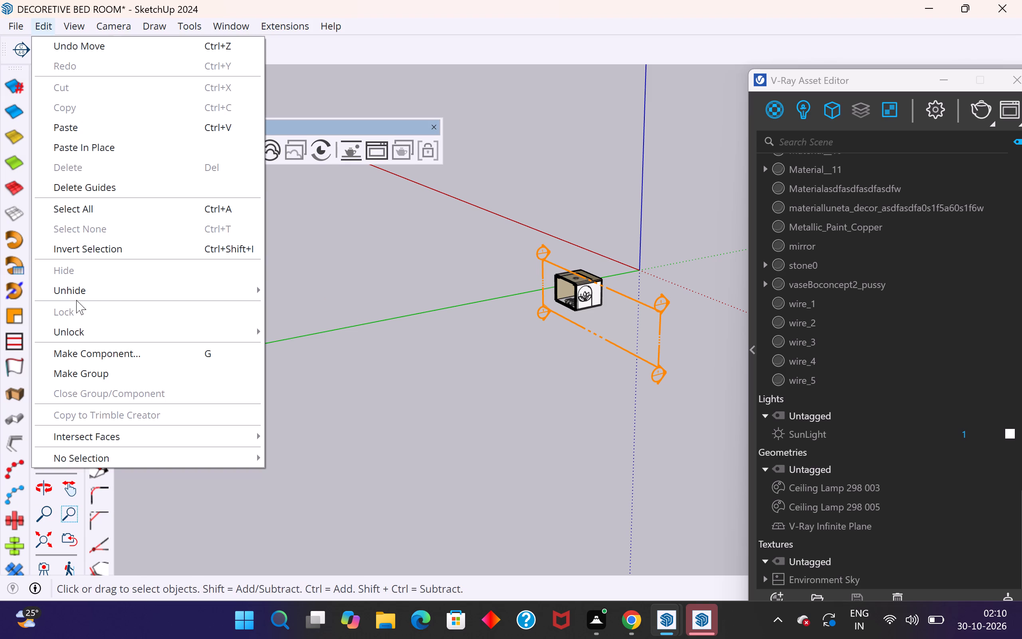
click(306, 338)
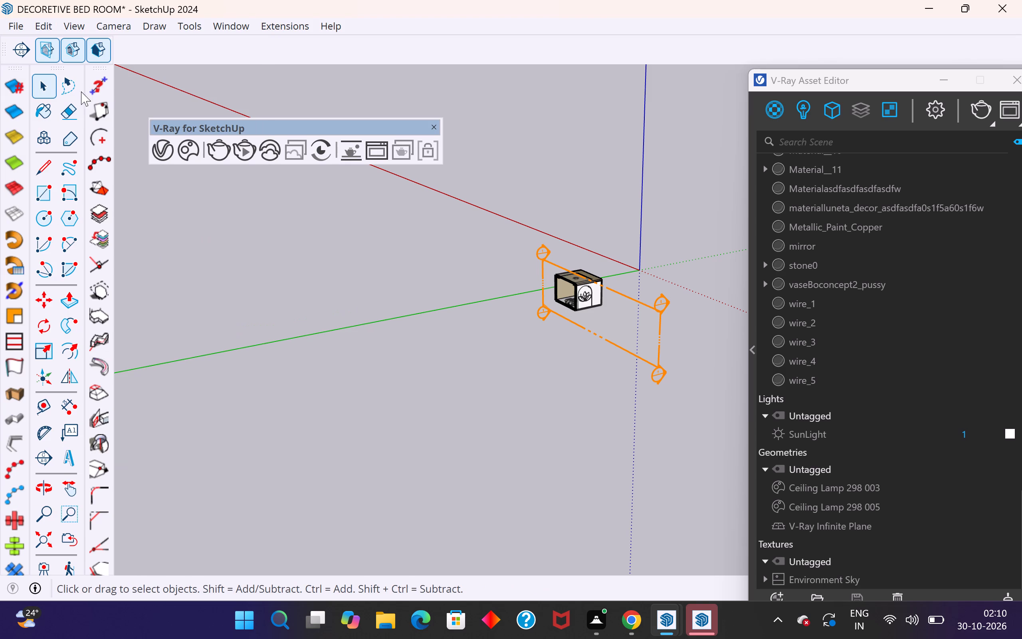
click(47, 20)
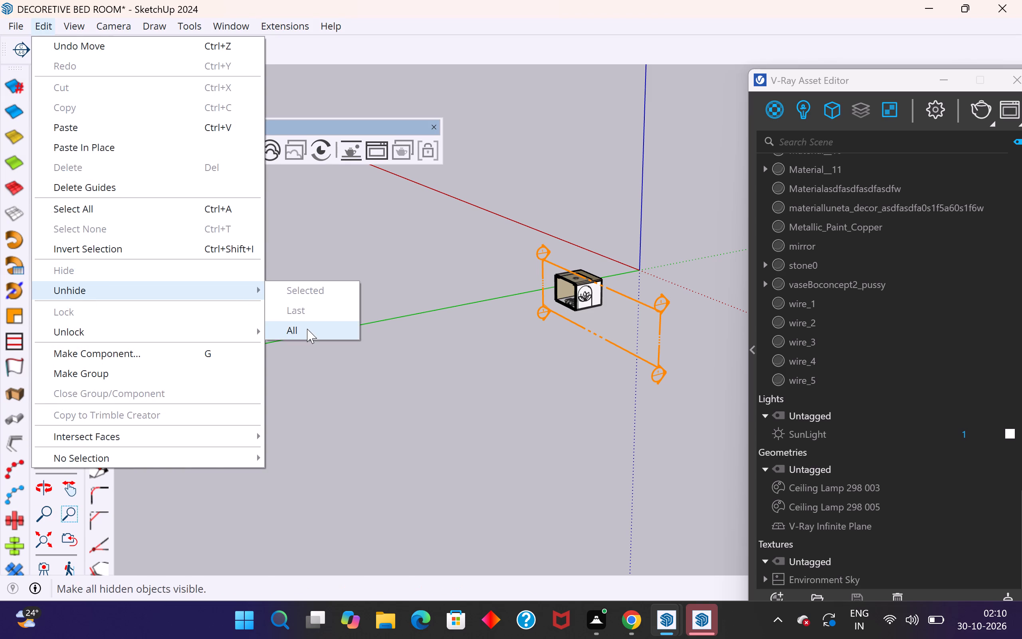
click(307, 333)
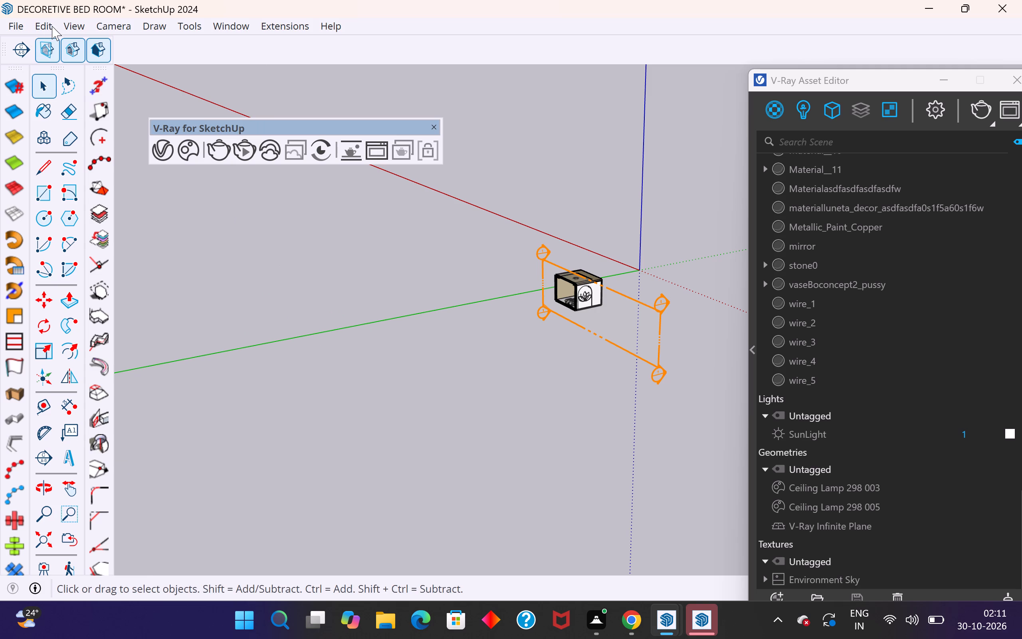
click(52, 26)
click(297, 326)
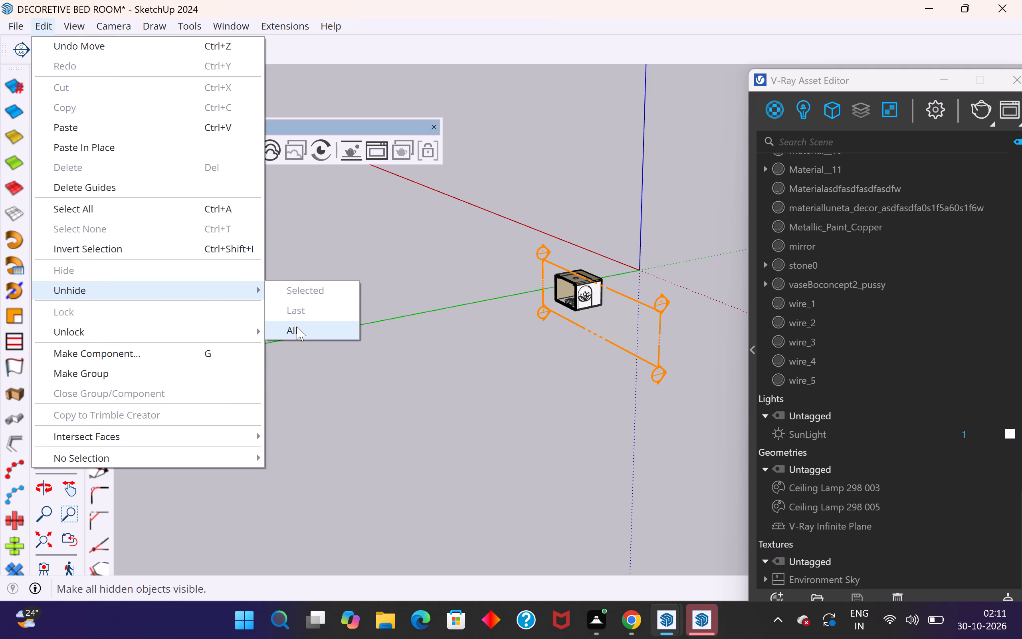
Examine the cut-open room and its surroundings from several angles, checking for leftover objects.
scroll(446, 453, down, 5)
middle_drag(492, 429, 618, 435)
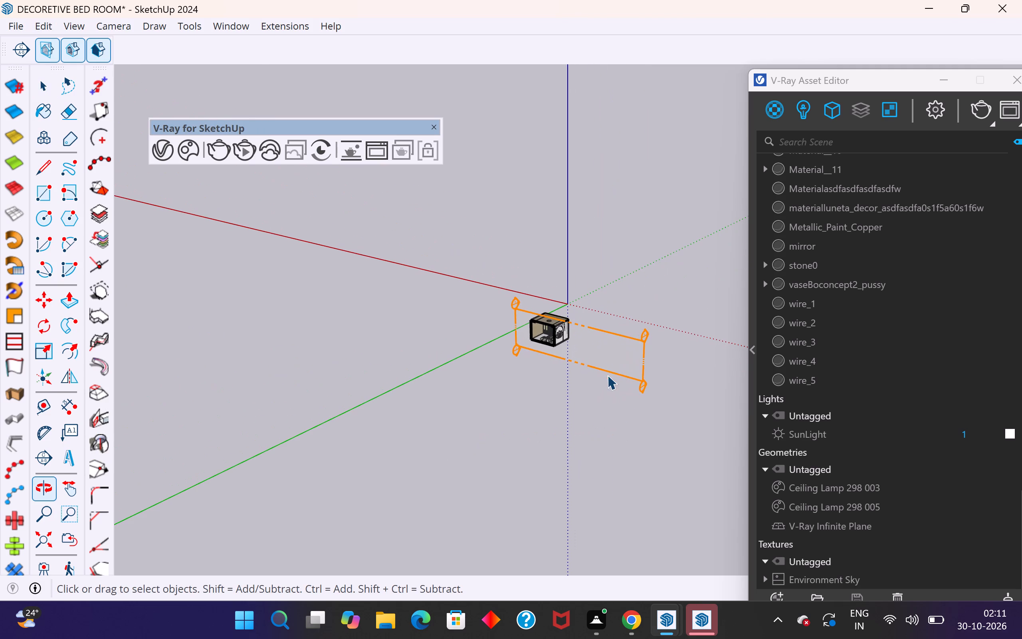
click(608, 368)
middle_drag(601, 416, 677, 429)
scroll(664, 362, up, 5)
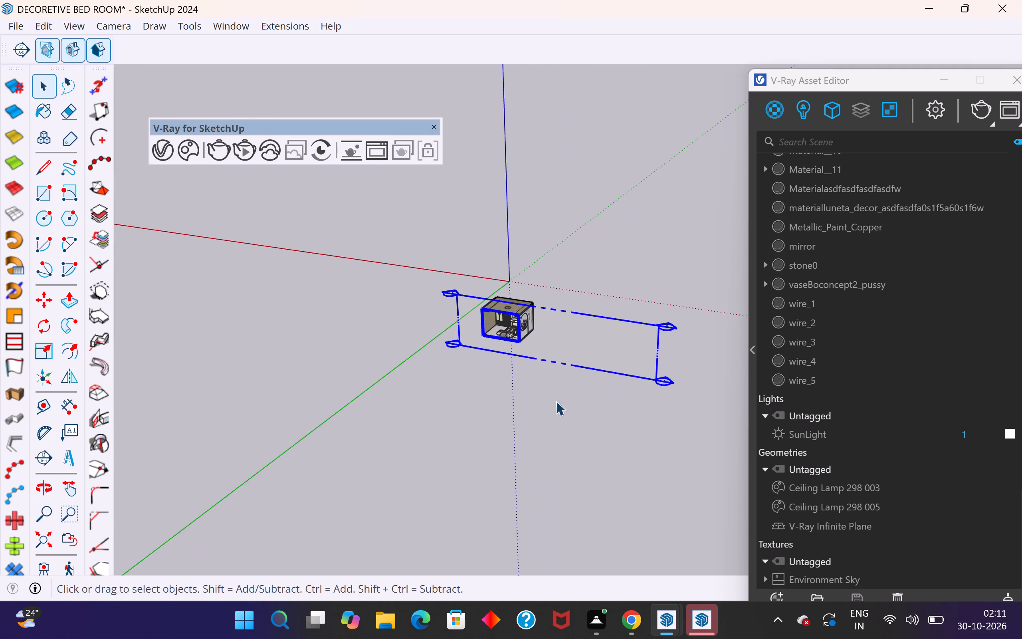
middle_drag(556, 401, 630, 413)
scroll(547, 333, up, 1)
scroll(528, 383, up, 1)
middle_drag(533, 387, 689, 311)
scroll(671, 312, up, 2)
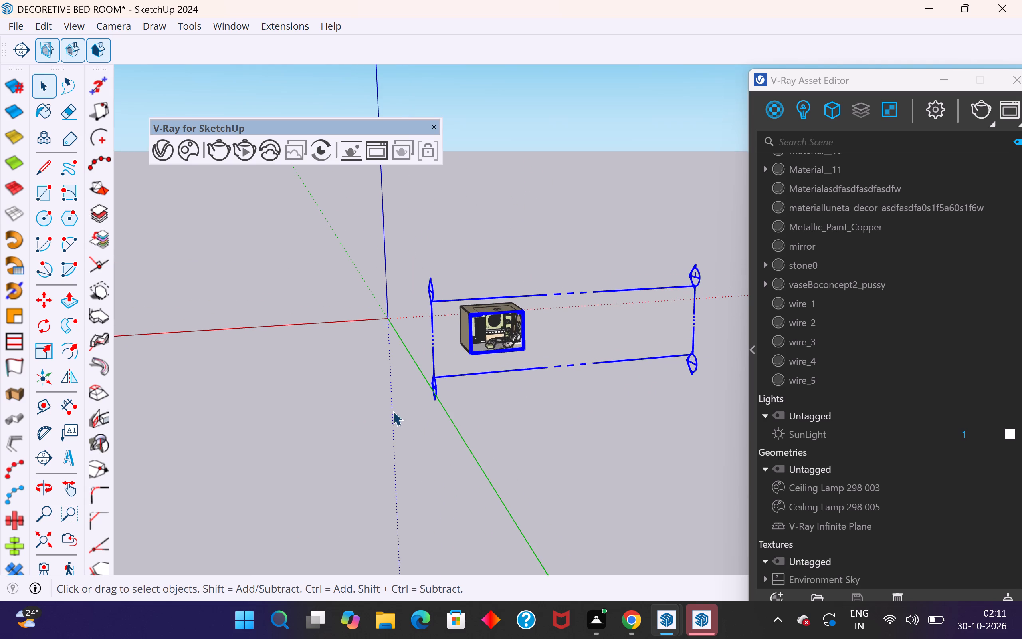
right_click(393, 415)
click(364, 351)
scroll(527, 346, up, 1)
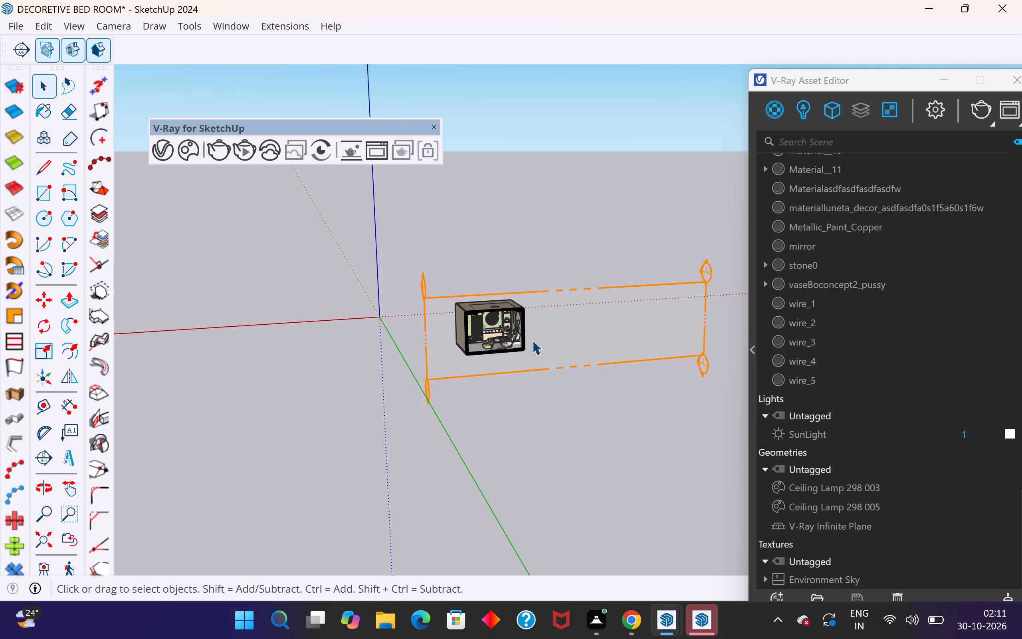
scroll(532, 340, up, 10)
middle_drag(489, 373, 610, 385)
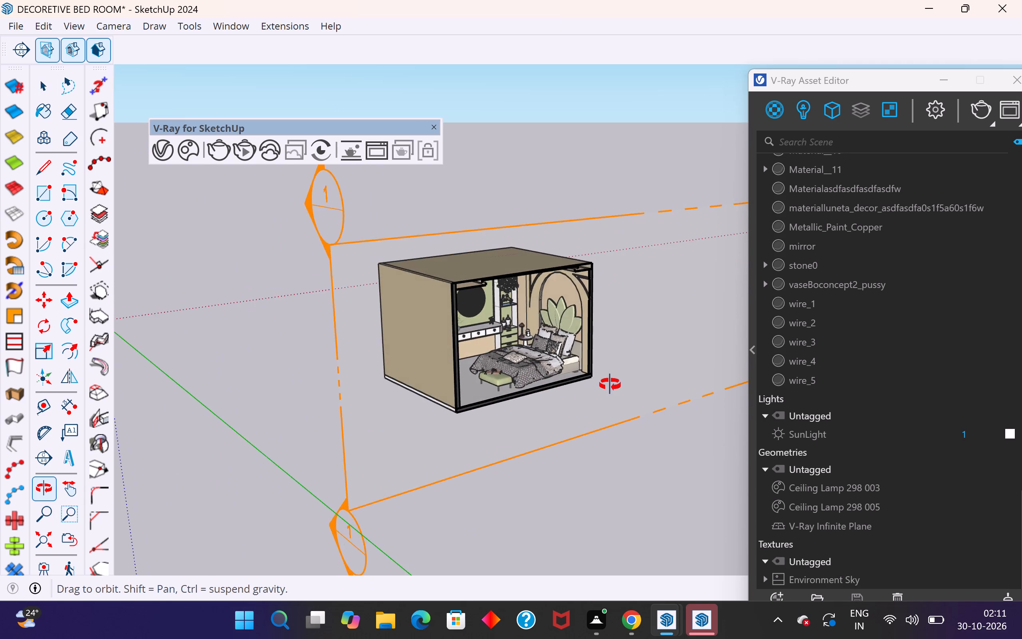
middle_drag(610, 385, 397, 277)
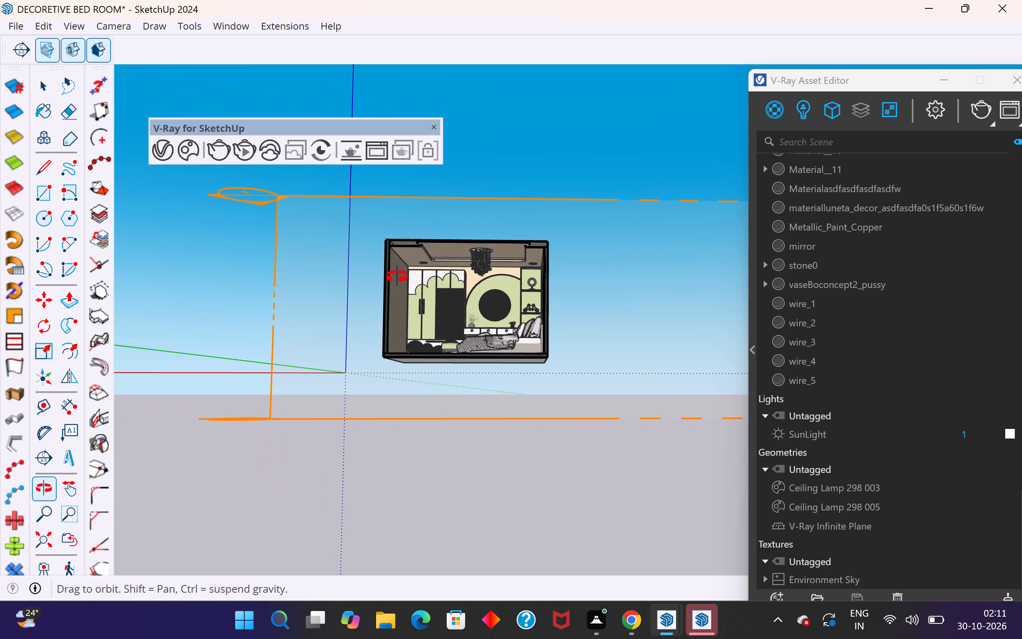
middle_drag(397, 277, 287, 401)
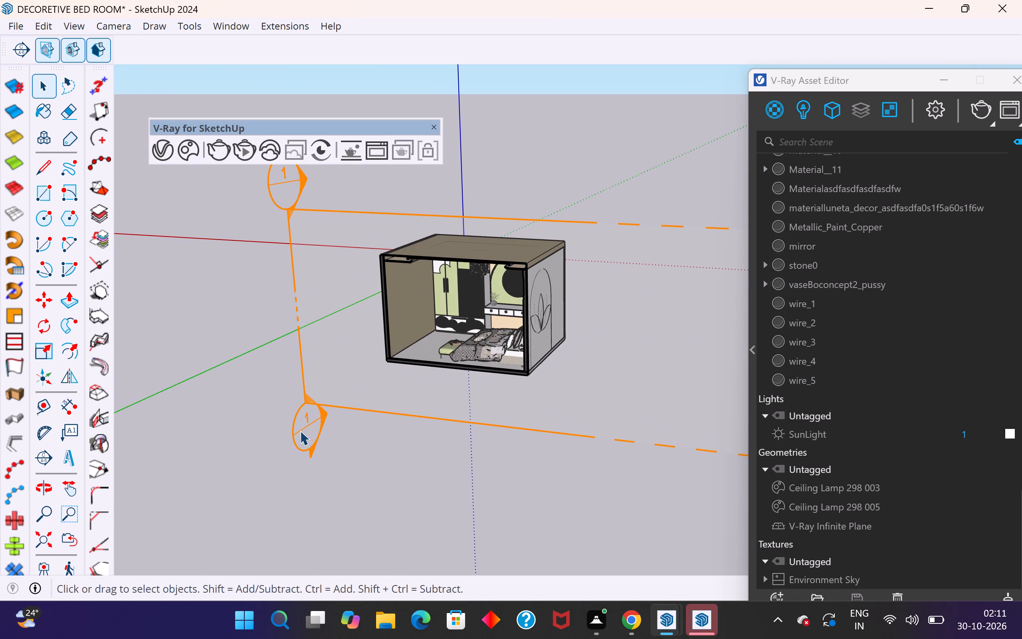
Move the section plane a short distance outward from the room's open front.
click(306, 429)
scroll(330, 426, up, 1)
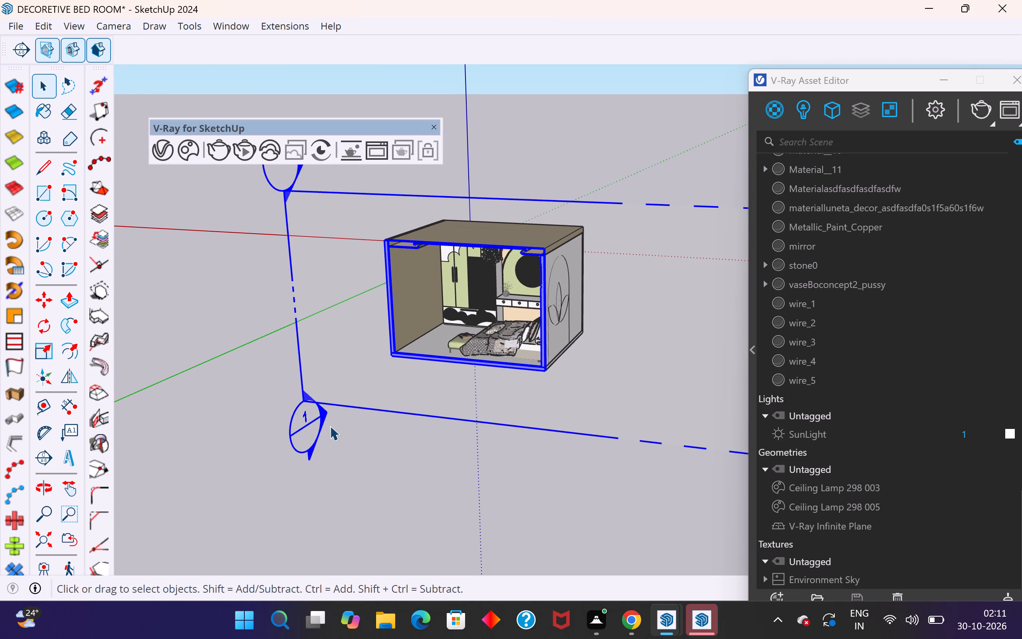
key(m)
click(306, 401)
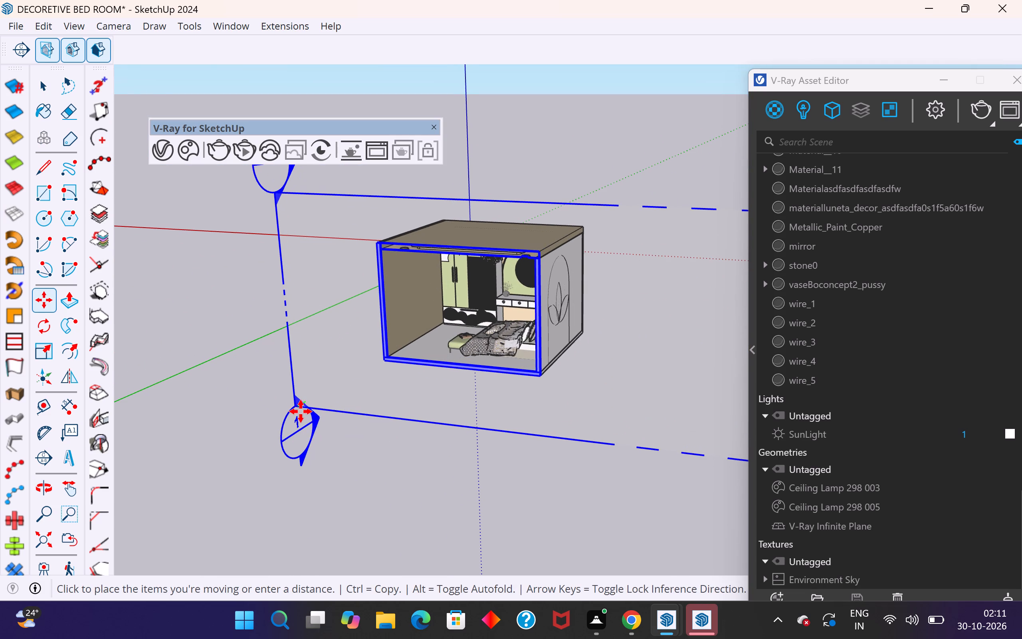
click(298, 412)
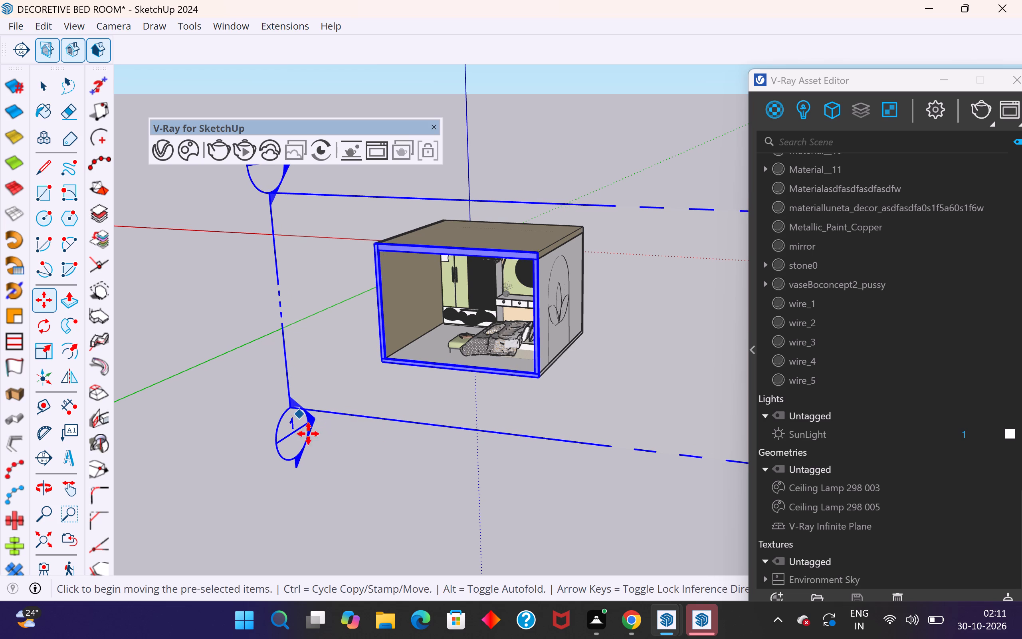
Switch the camera to two-point perspective and examine the cut-open room from the front at near and far distances.
click(36, 27)
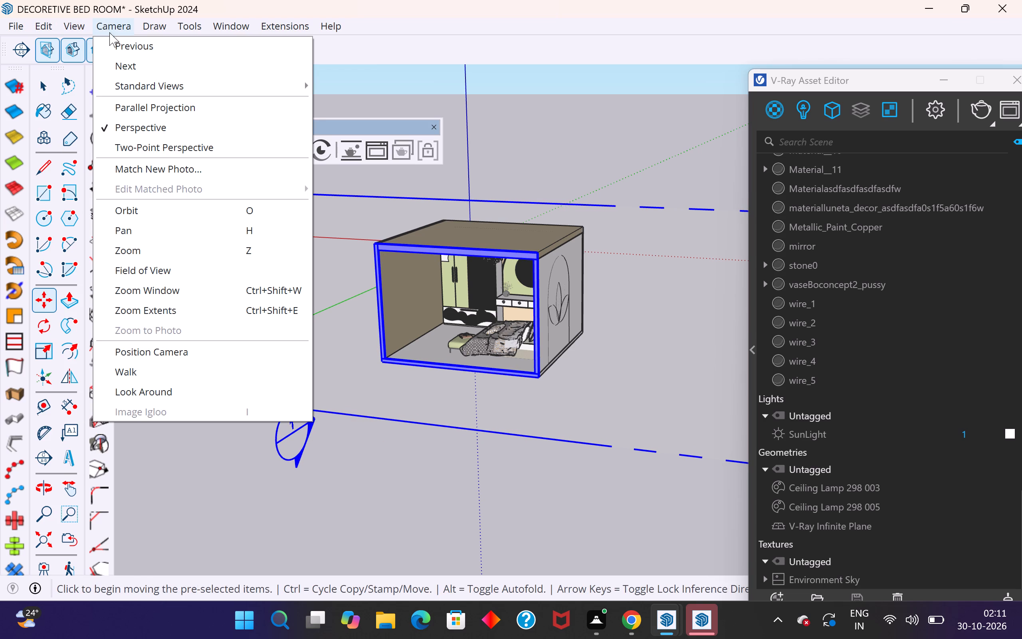
click(131, 151)
scroll(524, 319, down, 4)
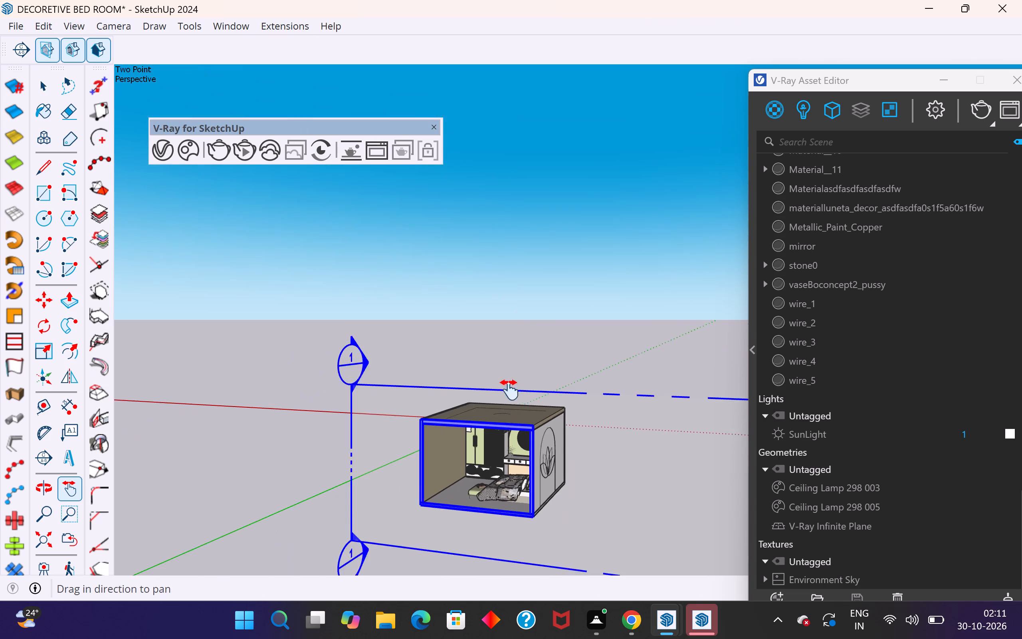
middle_drag(514, 395, 644, 327)
scroll(597, 357, down, 4)
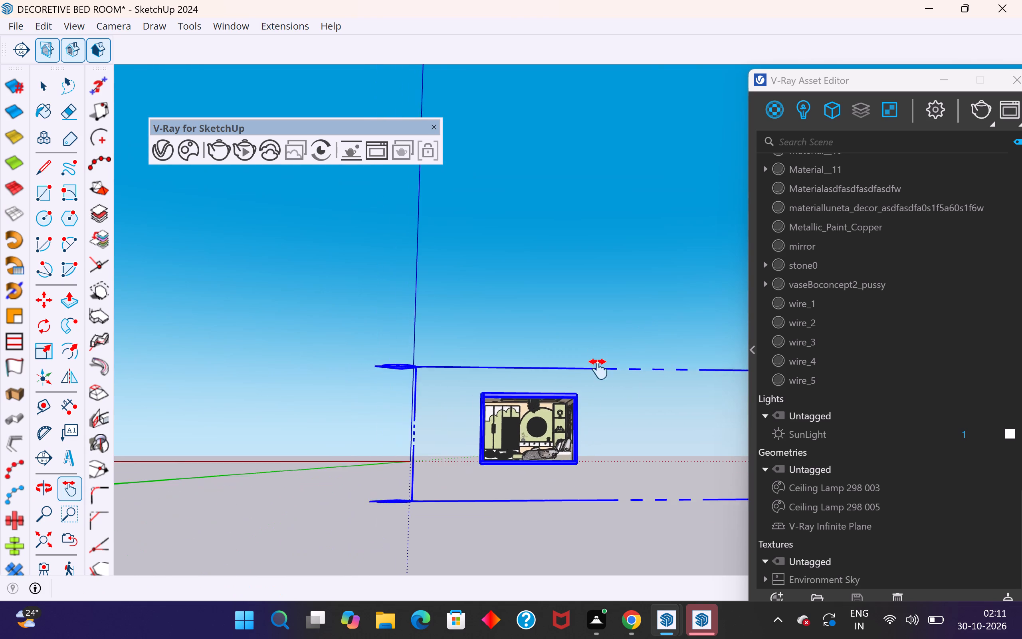
middle_drag(598, 427, 594, 432)
scroll(596, 438, up, 7)
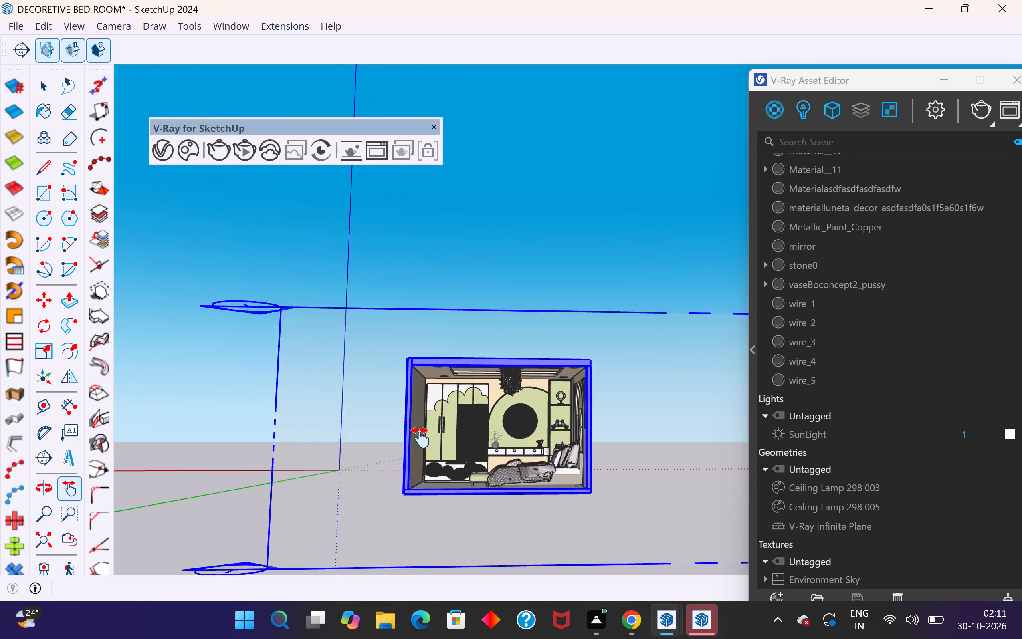
scroll(420, 438, up, 6)
scroll(321, 434, down, 9)
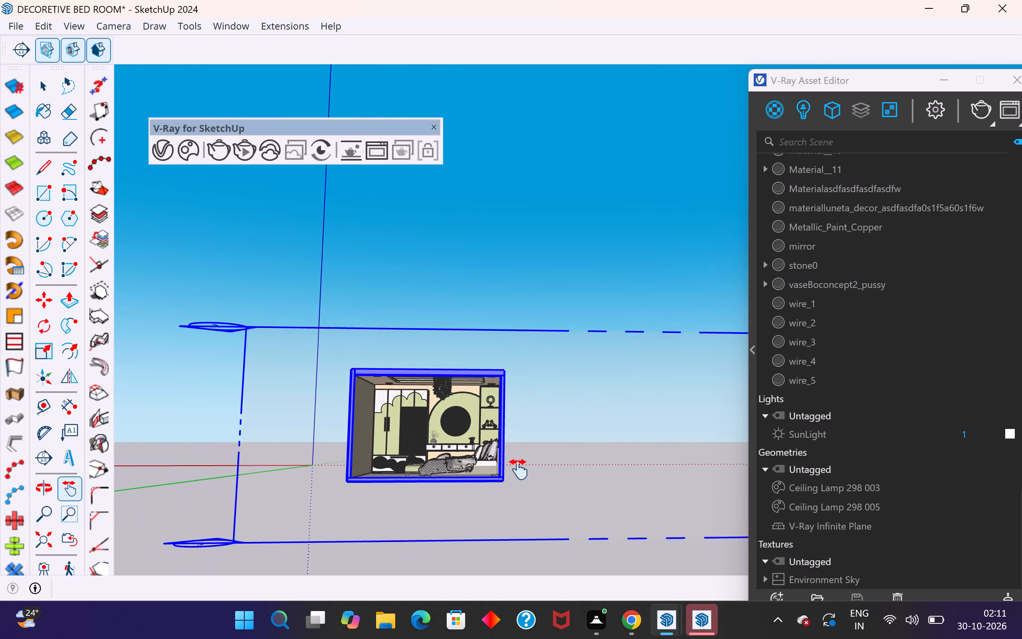
scroll(416, 494, down, 11)
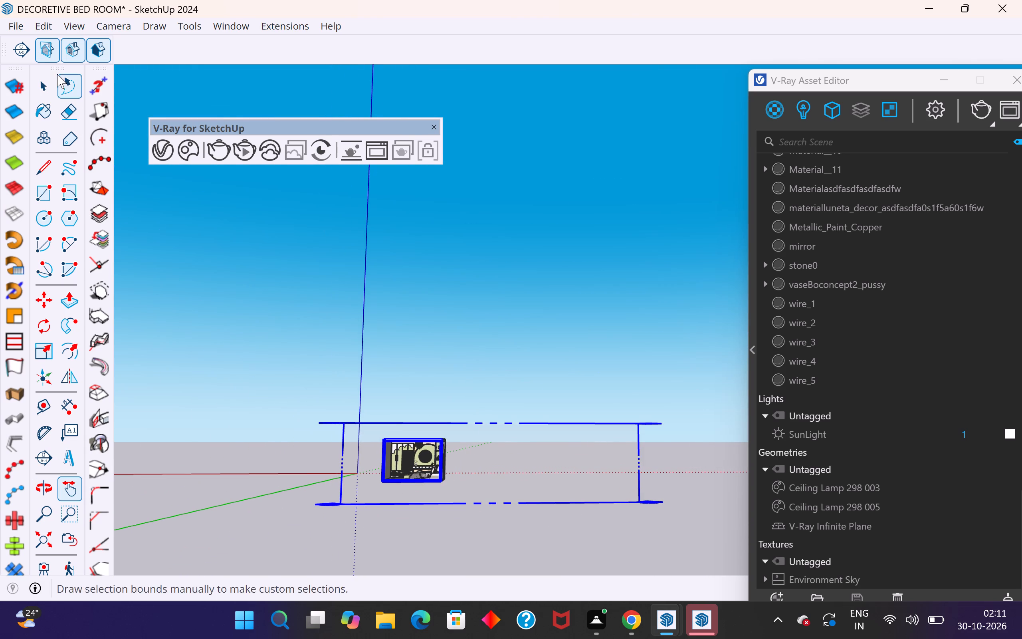
Unhide all hidden objects in the model.
click(48, 84)
click(13, 24)
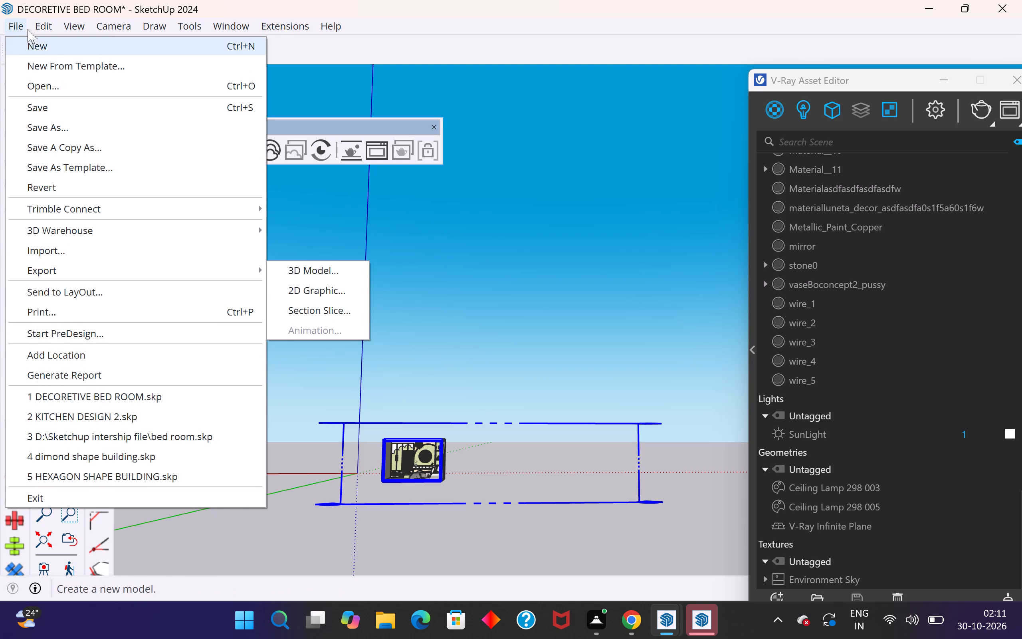
click(291, 332)
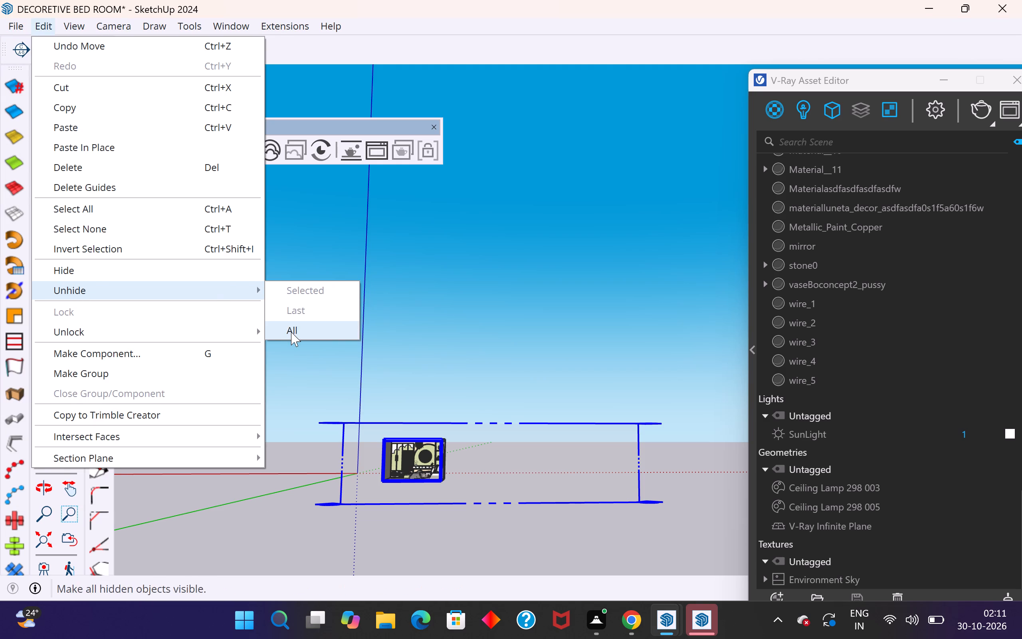
Select the section plane around the room and delete it.
scroll(363, 434, down, 20)
scroll(363, 434, down, 2)
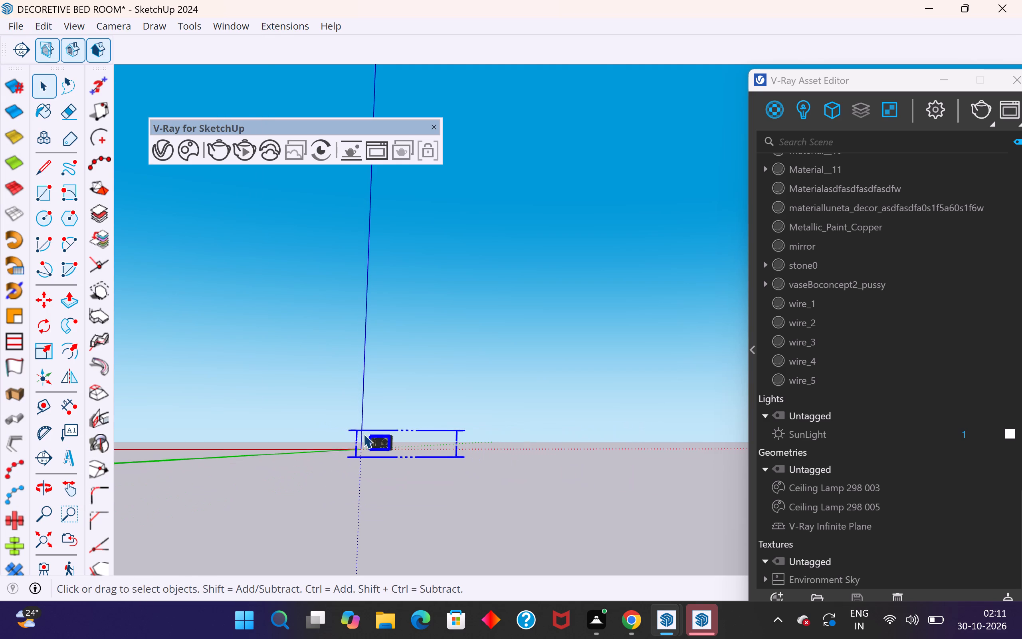
scroll(363, 434, down, 2)
right_click(414, 469)
click(376, 490)
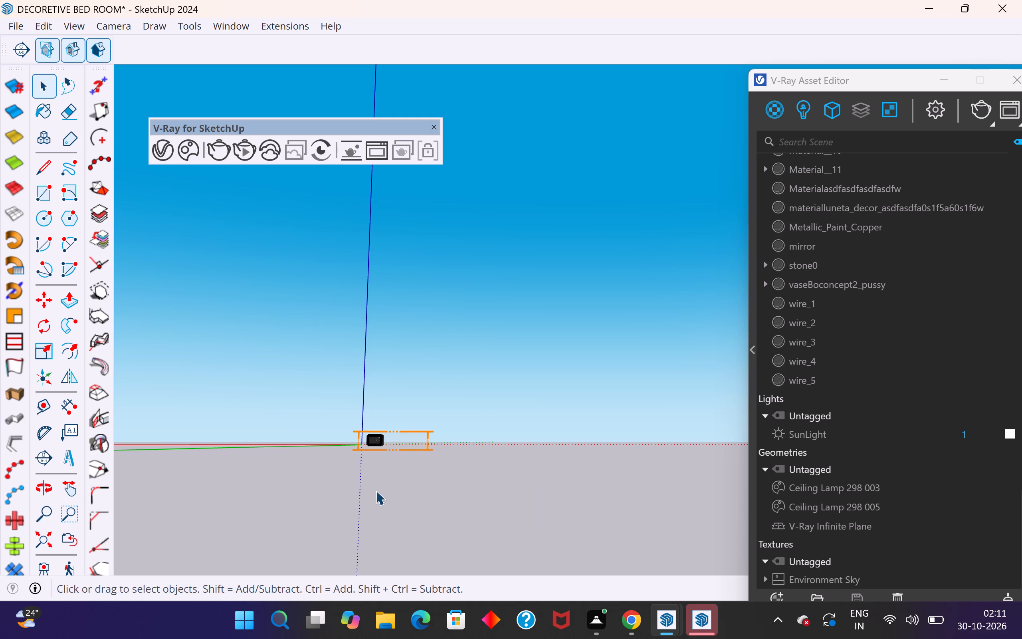
drag(447, 422, 420, 458)
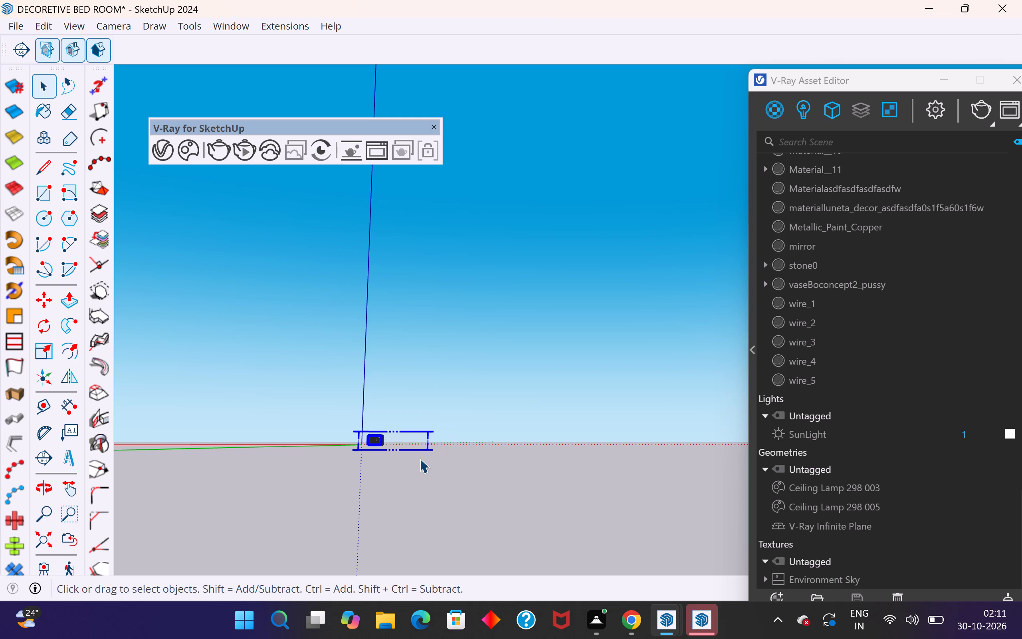
key(Delete)
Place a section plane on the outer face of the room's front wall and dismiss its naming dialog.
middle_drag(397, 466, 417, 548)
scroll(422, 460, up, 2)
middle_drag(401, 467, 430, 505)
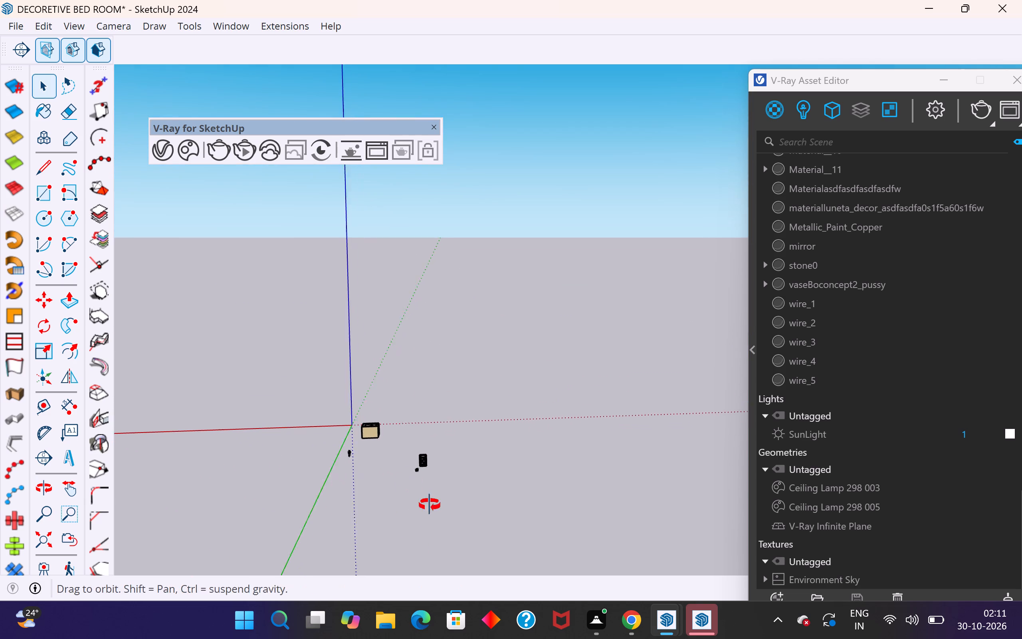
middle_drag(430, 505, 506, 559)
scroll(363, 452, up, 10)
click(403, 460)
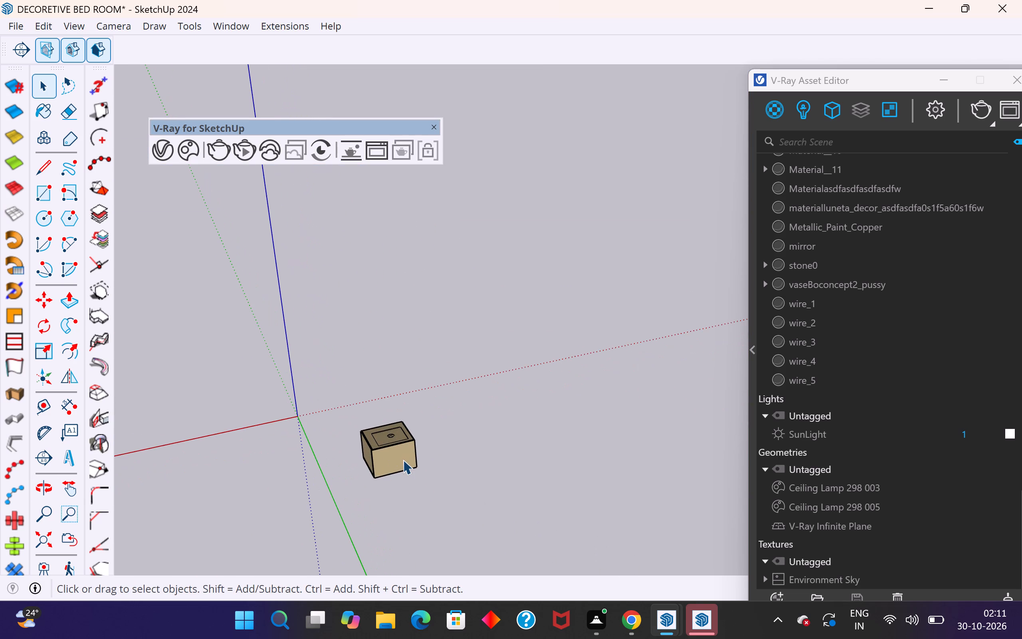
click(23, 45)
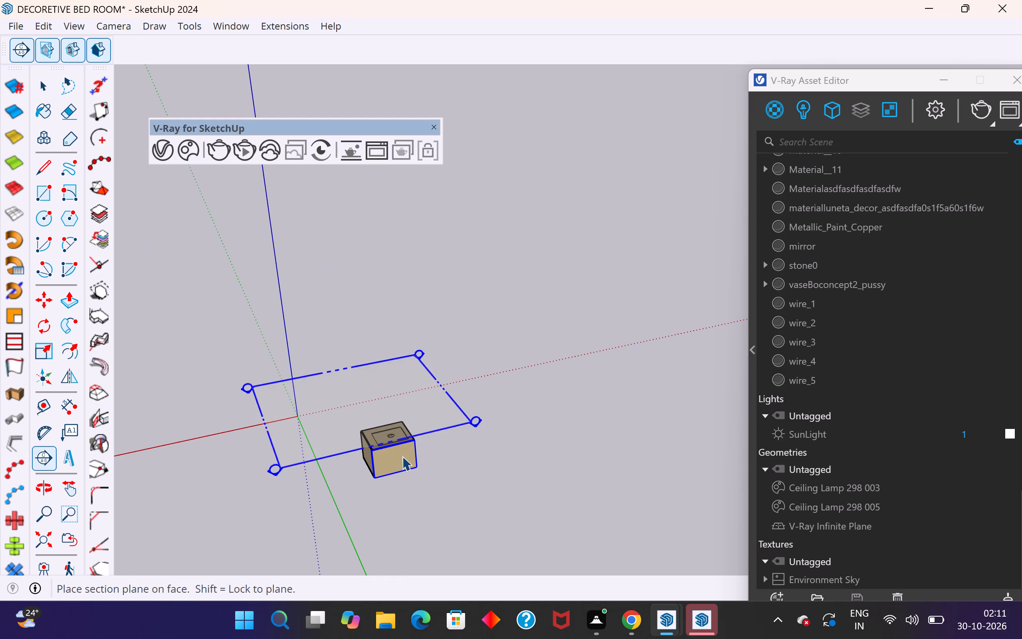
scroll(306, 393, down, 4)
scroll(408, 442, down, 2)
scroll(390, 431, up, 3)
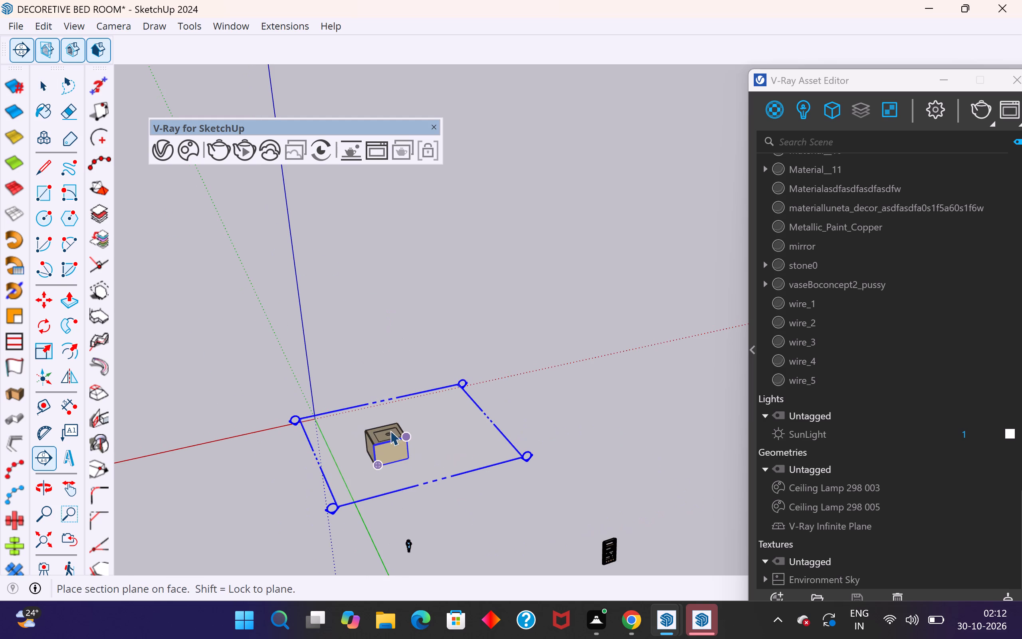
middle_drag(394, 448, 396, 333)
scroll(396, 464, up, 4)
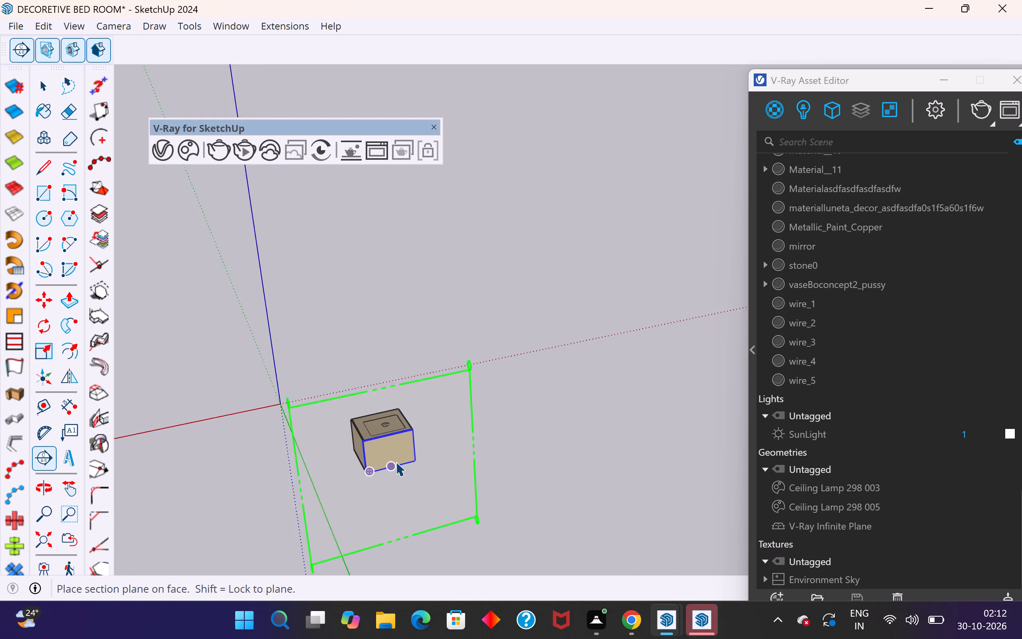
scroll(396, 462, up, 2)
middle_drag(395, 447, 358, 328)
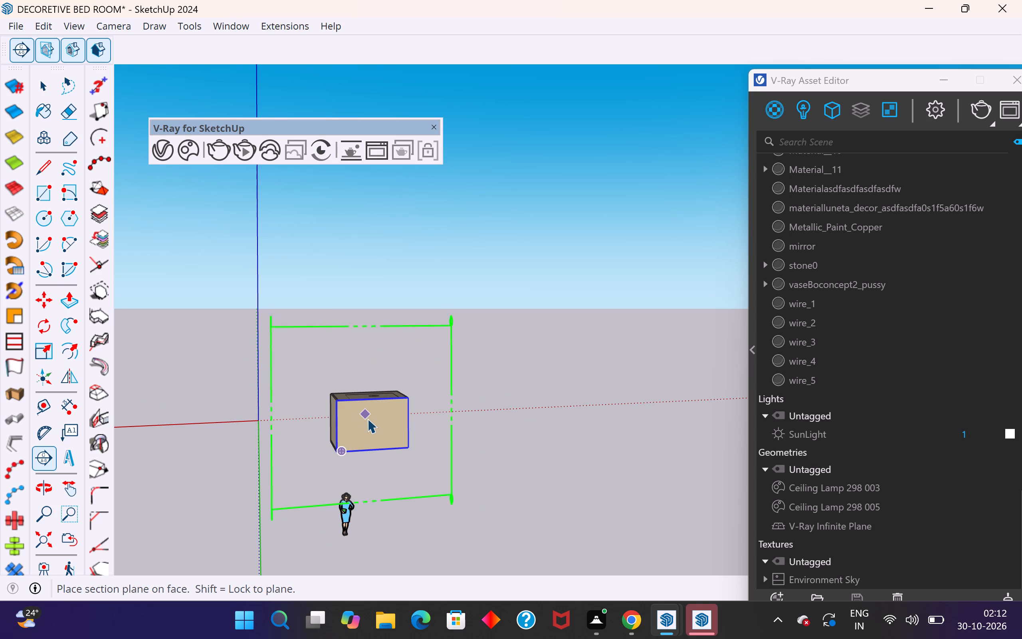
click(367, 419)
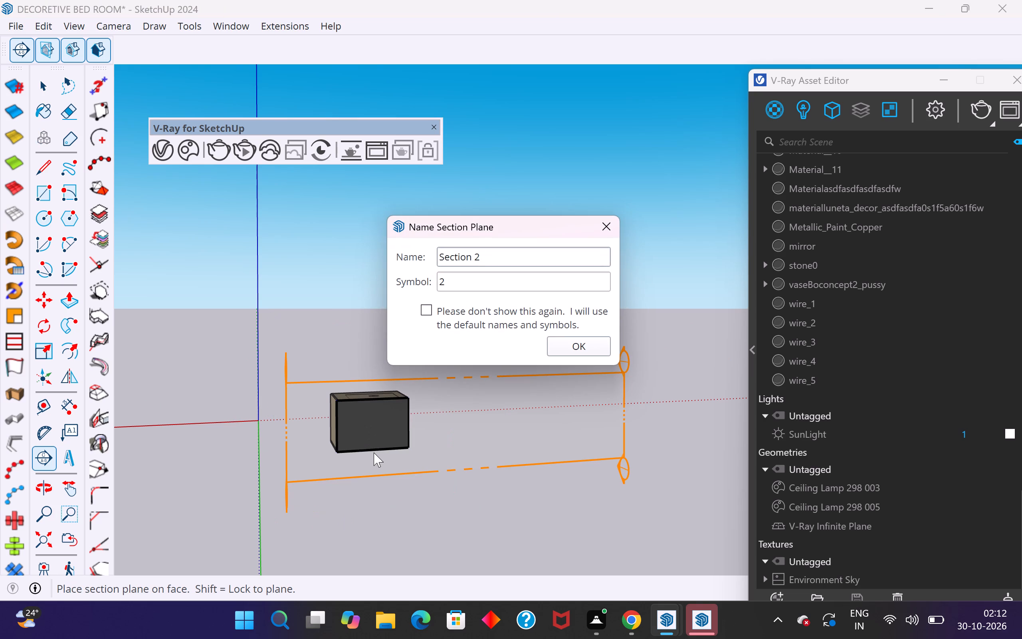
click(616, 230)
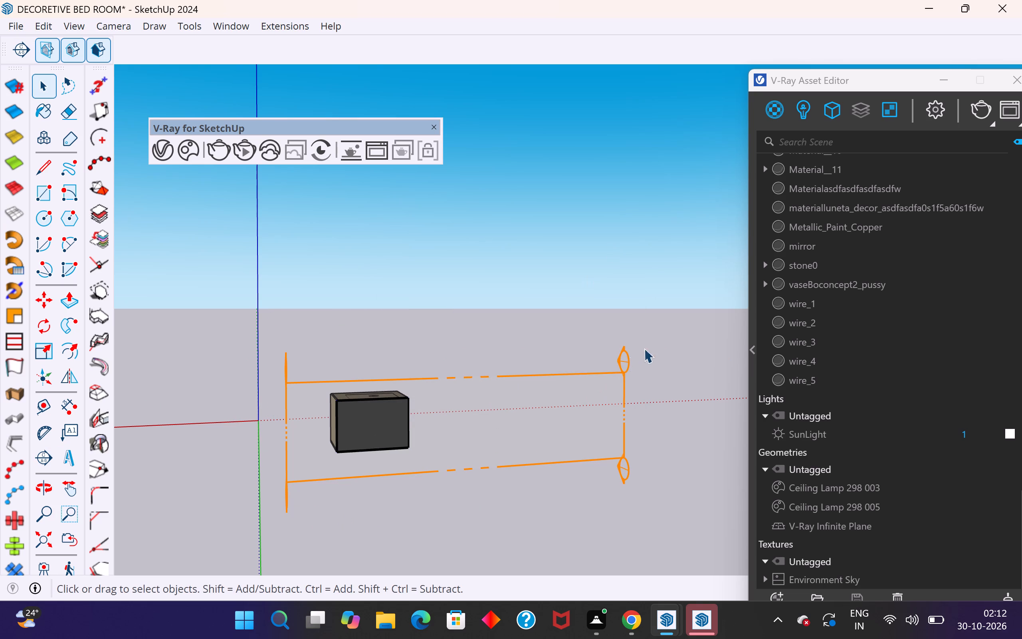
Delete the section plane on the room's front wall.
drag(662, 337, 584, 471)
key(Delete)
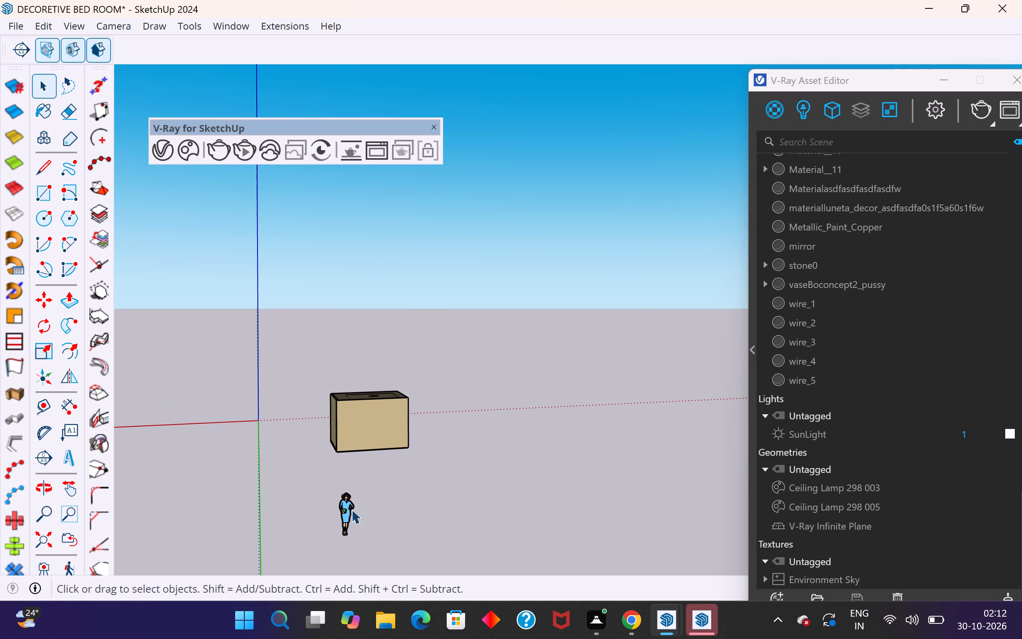
Move the scale figure from in front of the room to beside the shelf unit and chair.
click(351, 509)
scroll(454, 444, down, 10)
key(m)
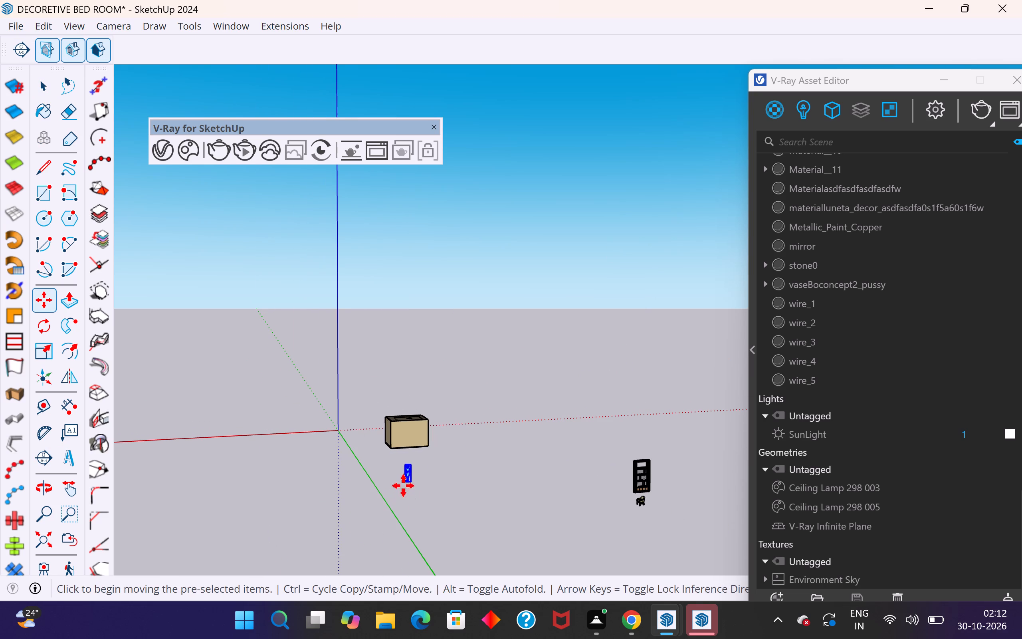
click(404, 485)
click(688, 498)
click(39, 79)
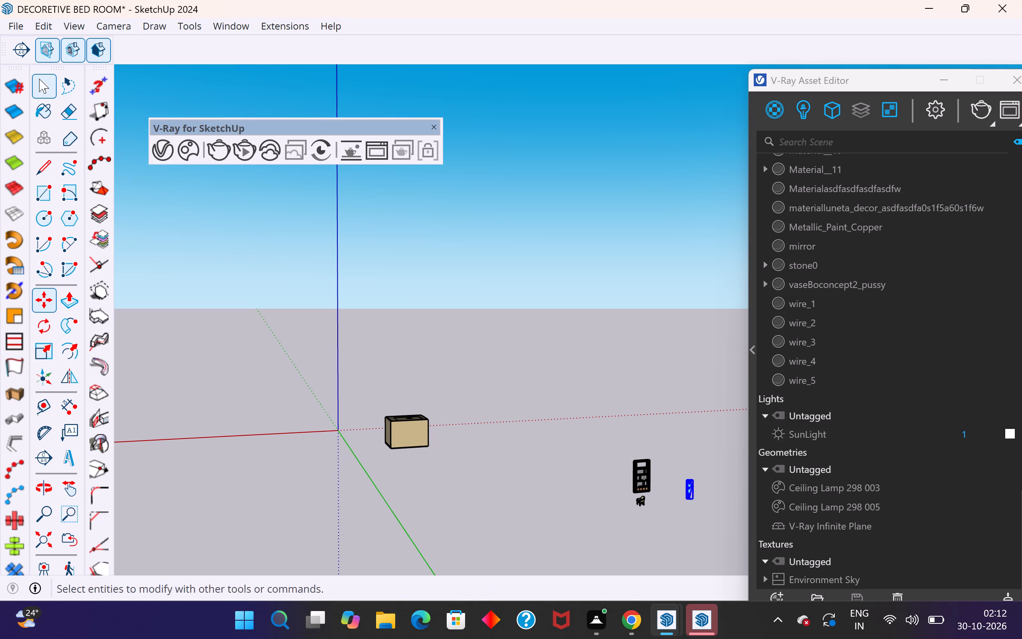
Place a section plane on the outer face of the room's front wall and dismiss its naming dialog.
click(15, 50)
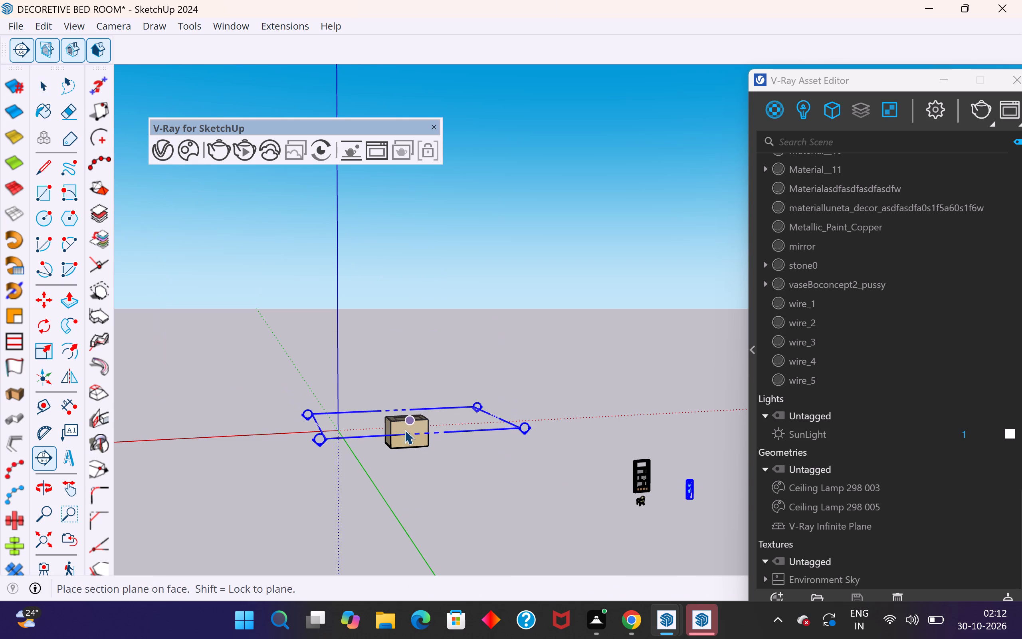
scroll(407, 477, up, 16)
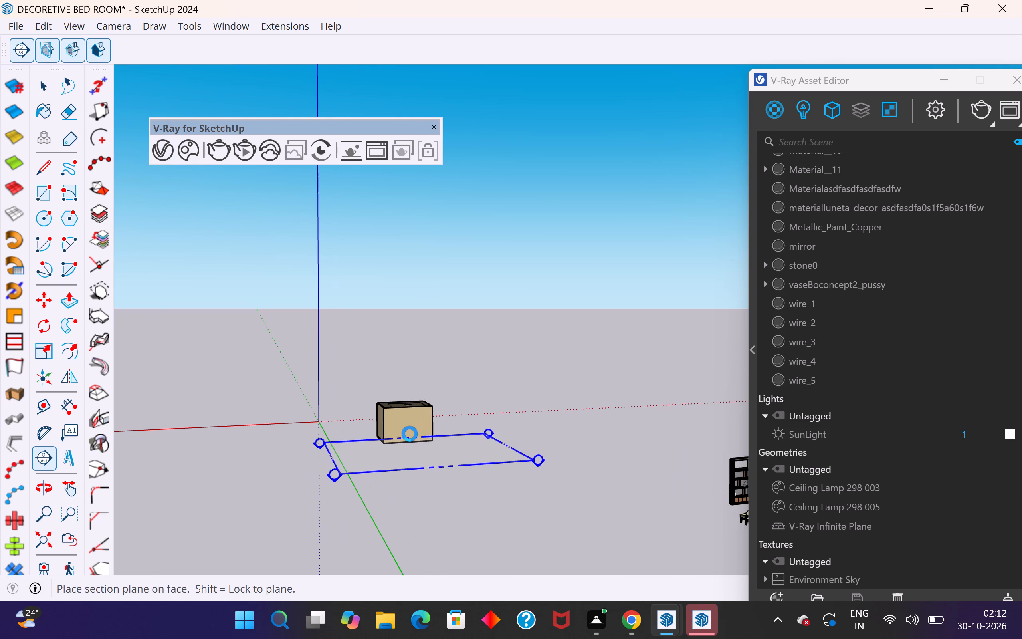
scroll(410, 434, up, 8)
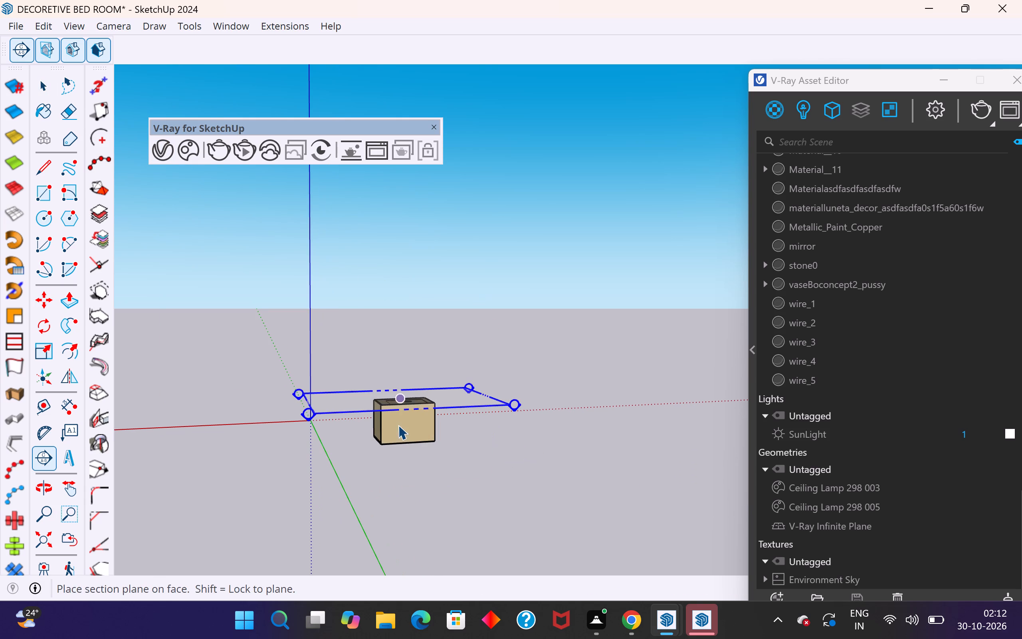
scroll(403, 425, up, 8)
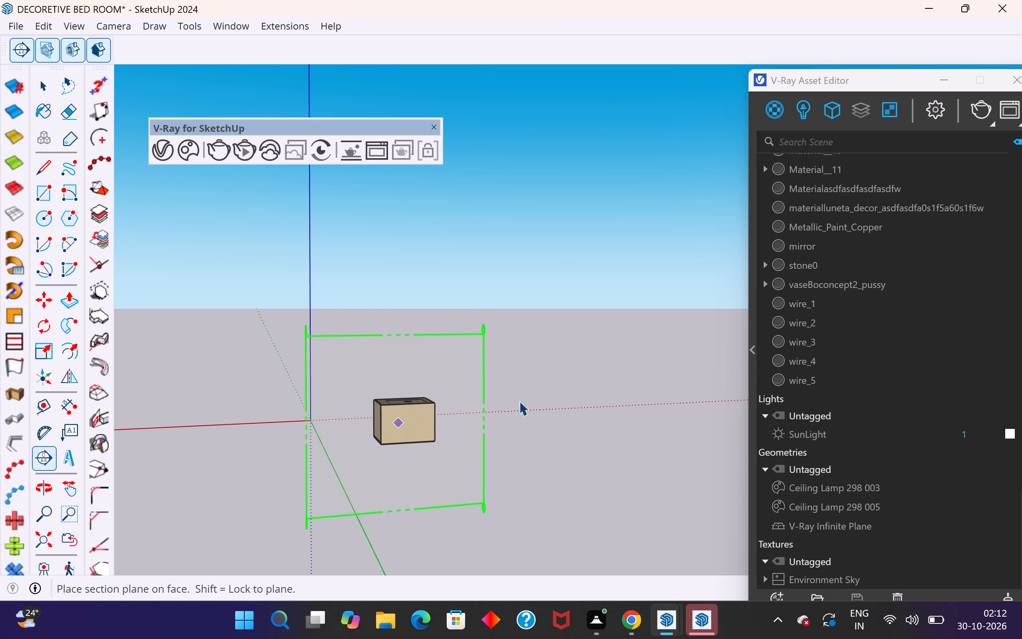
click(415, 424)
scroll(429, 468, down, 4)
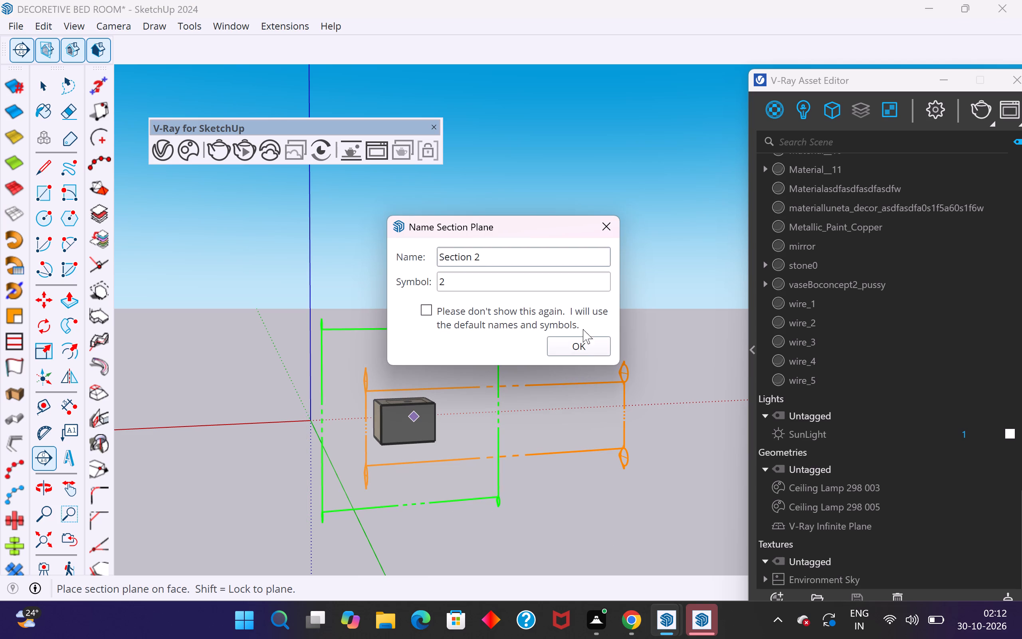
click(609, 236)
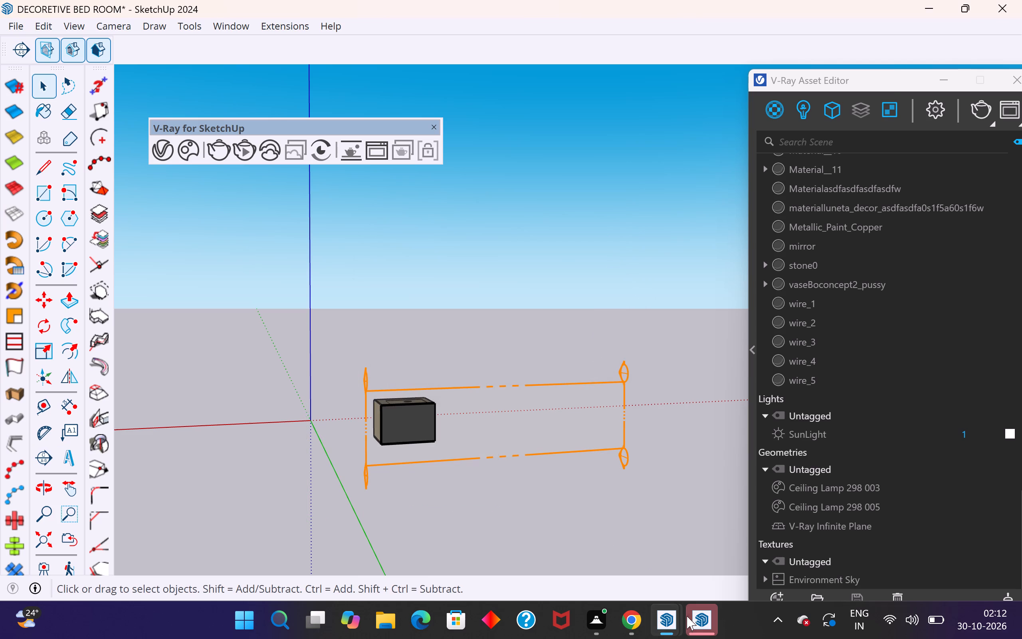
Switch to the second SketchUp window and dismiss its welcome screen.
click(702, 622)
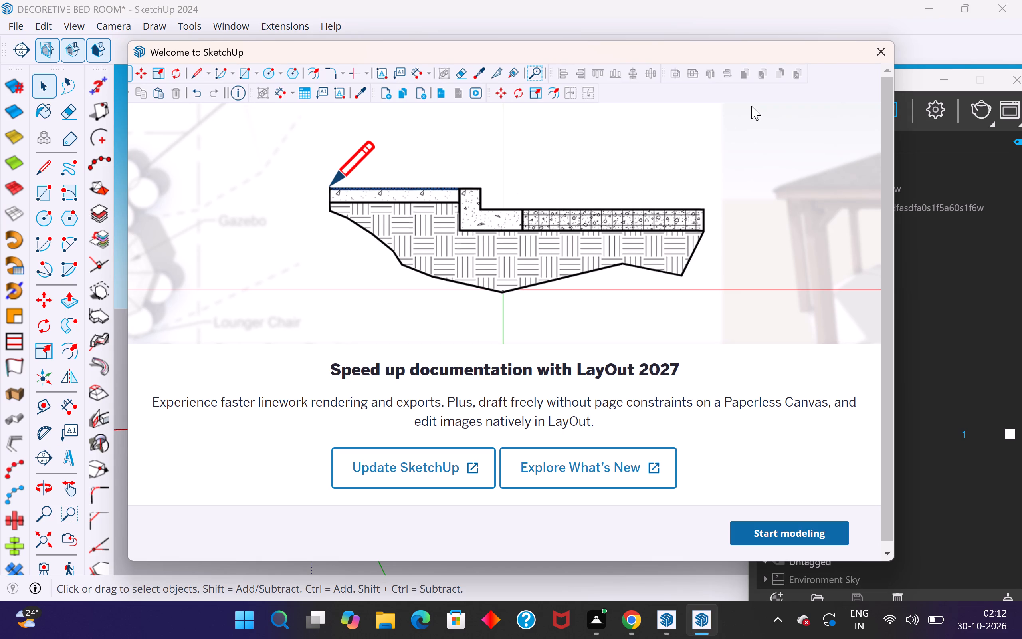
click(874, 52)
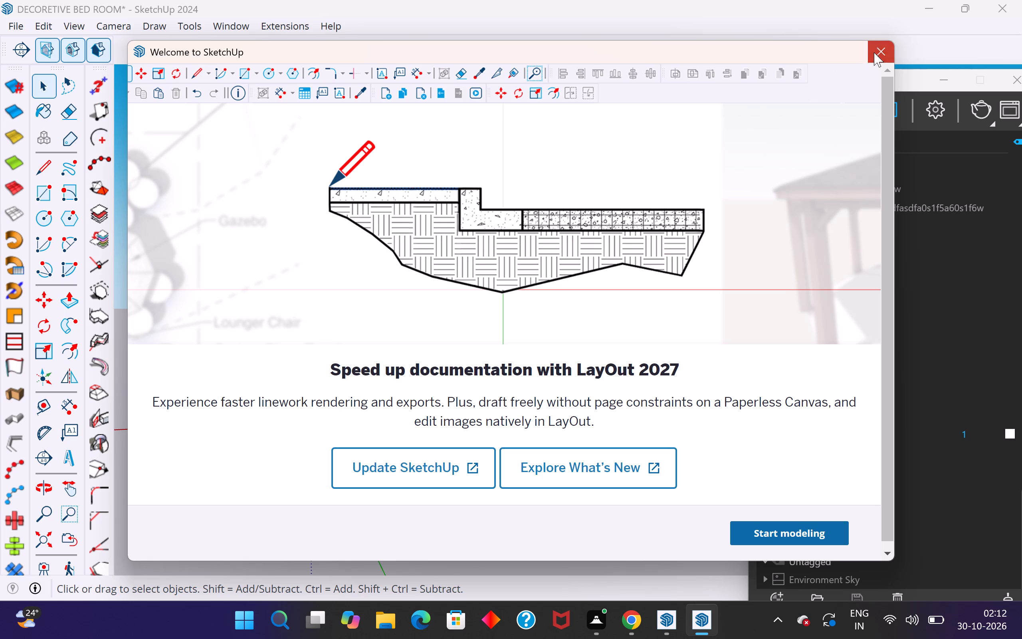
Return to the bedroom model and move the section plane along the green axis to cut away the room's front wall.
click(584, 350)
scroll(464, 404, up, 4)
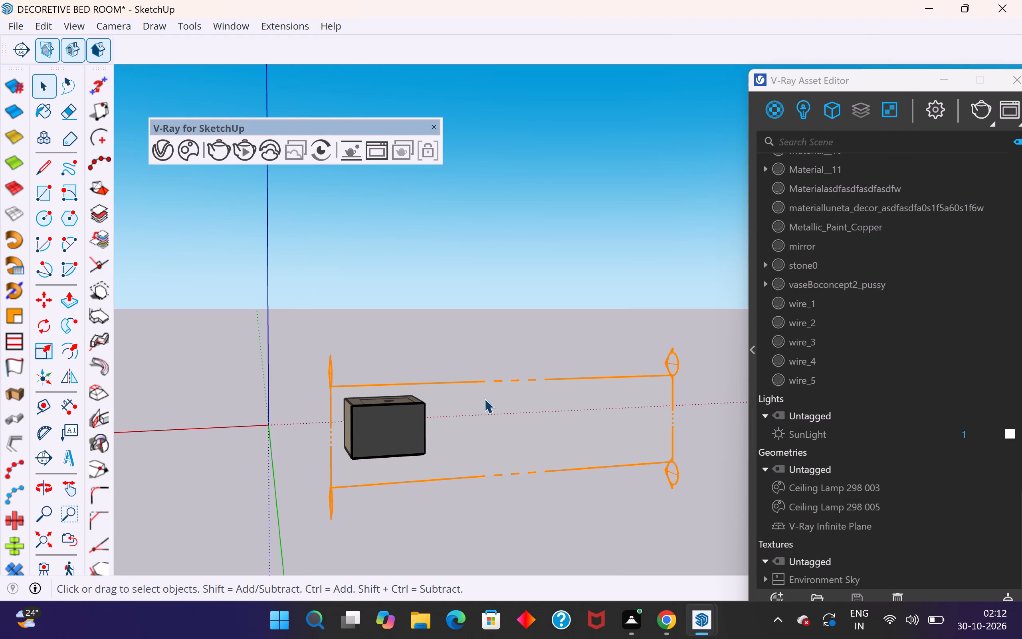
drag(685, 434, 625, 482)
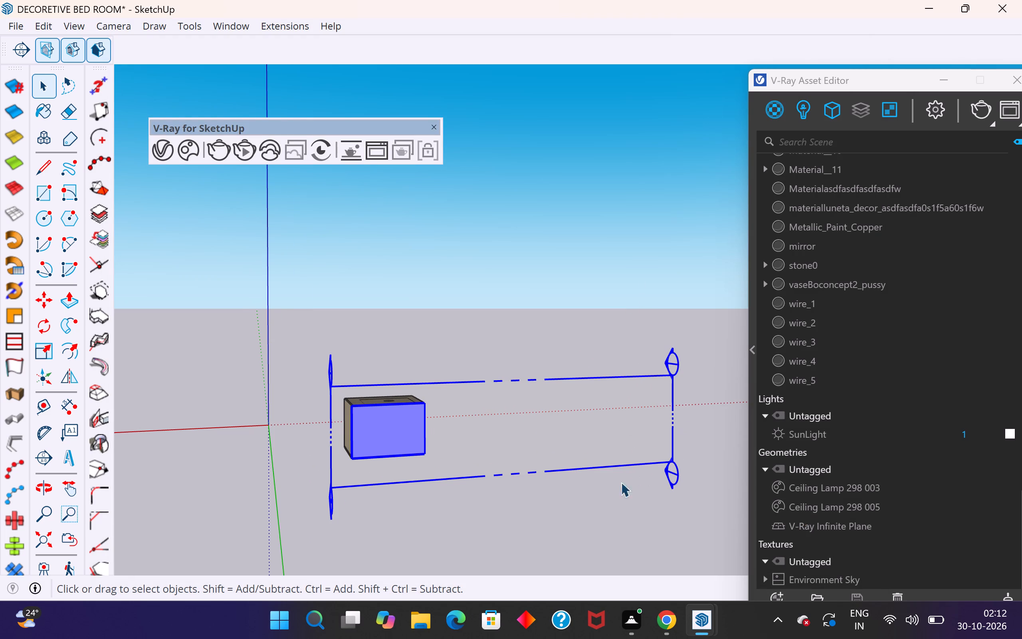
click(39, 308)
click(668, 460)
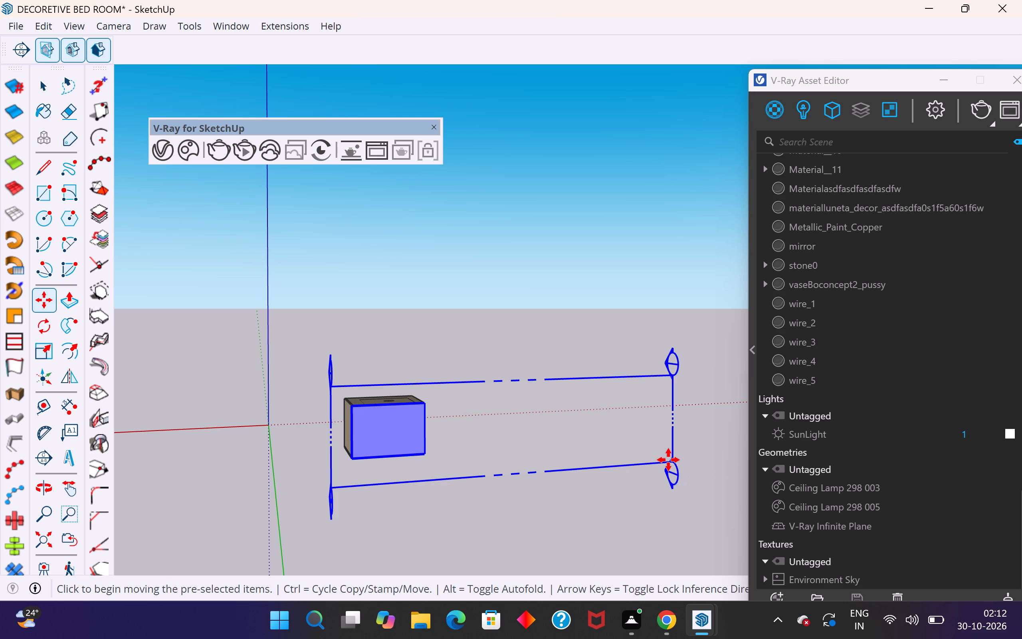
scroll(667, 458, up, 3)
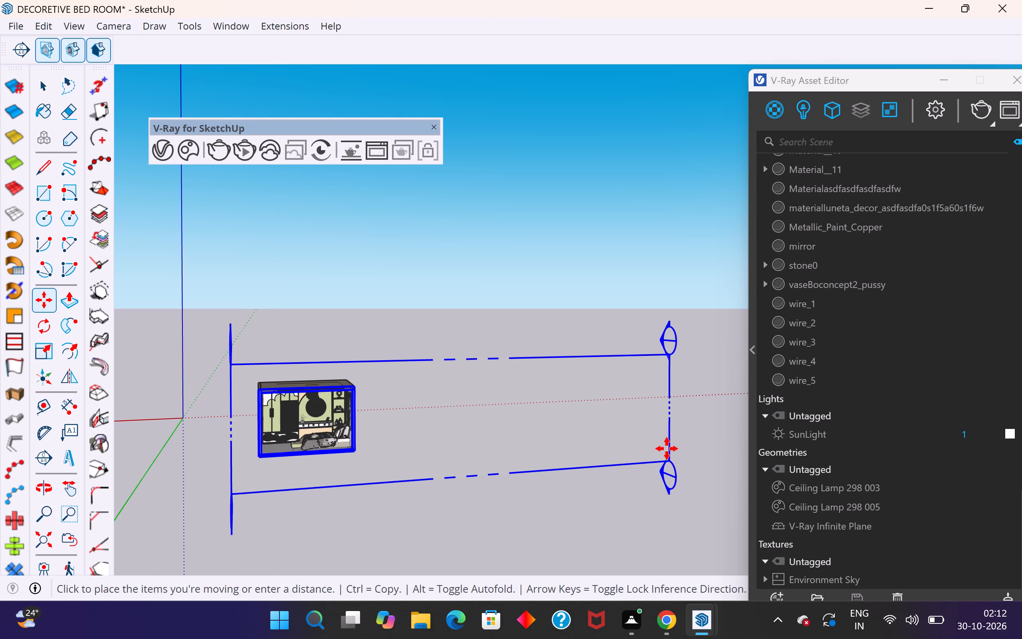
scroll(669, 450, up, 5)
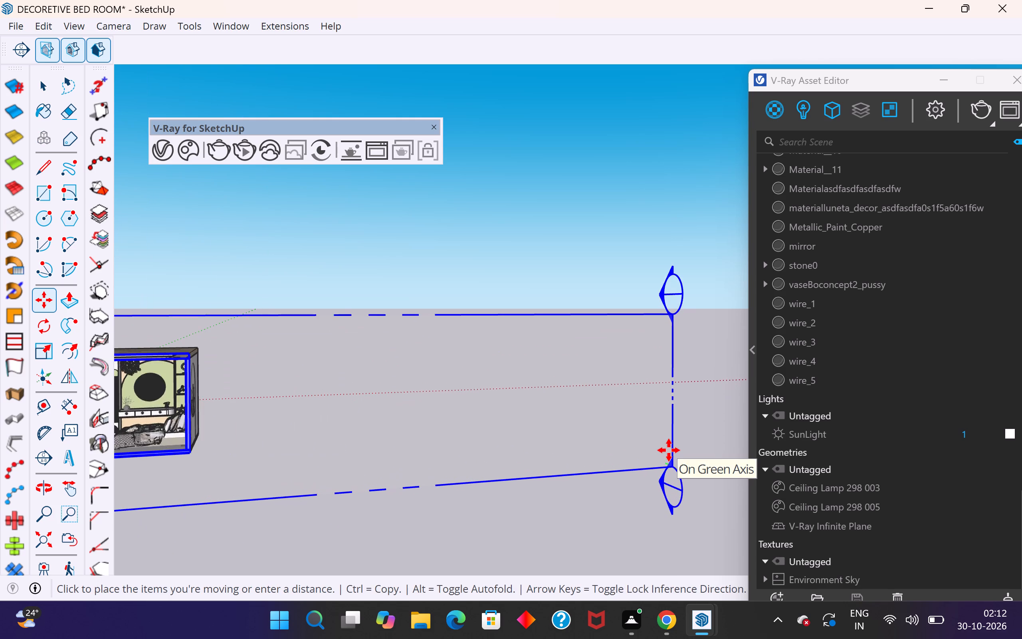
scroll(671, 450, down, 3)
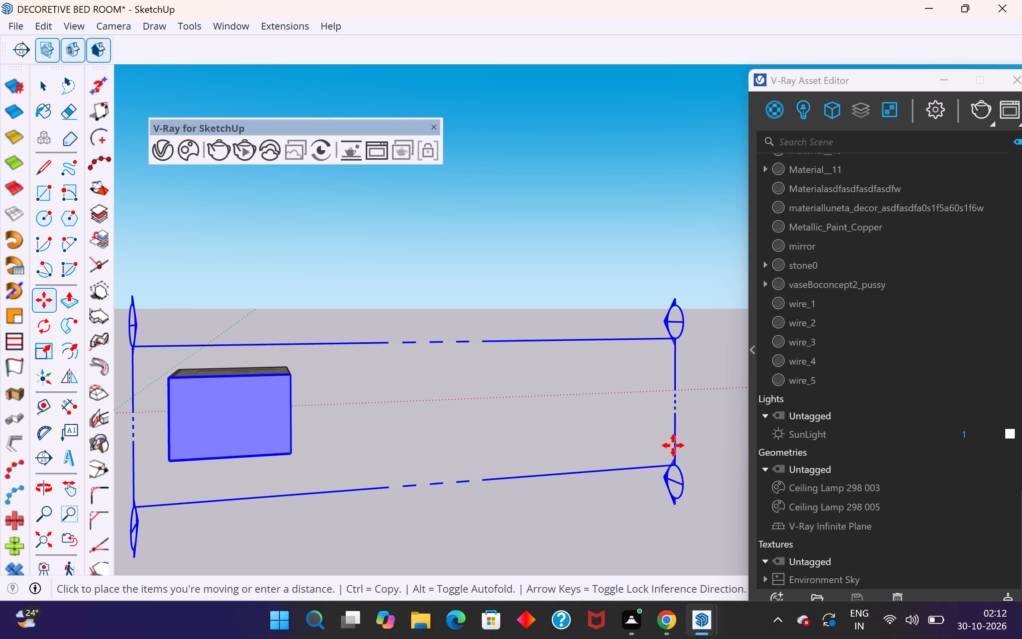
click(673, 418)
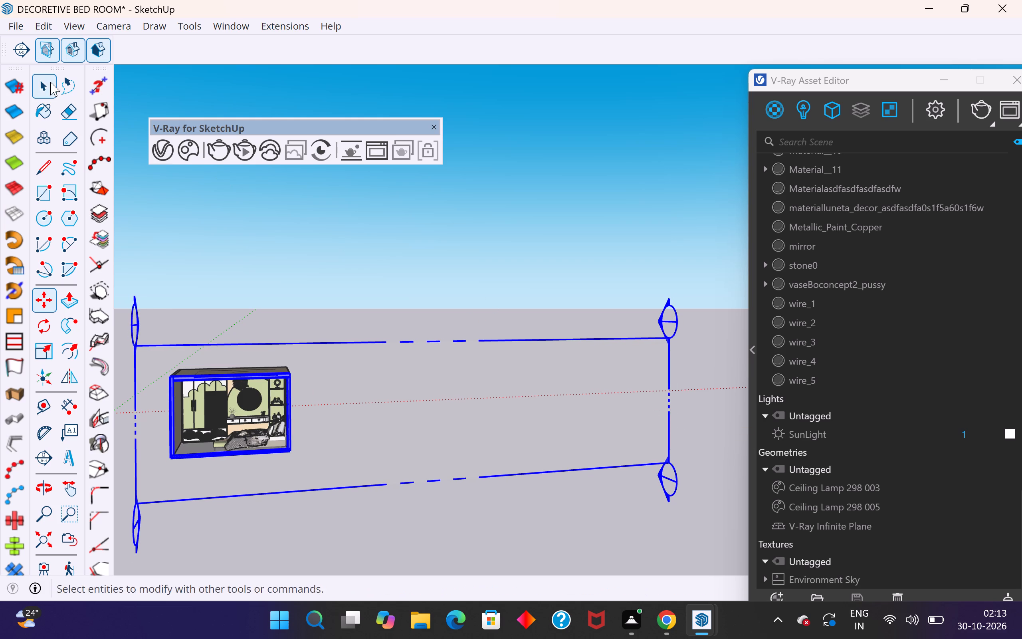
click(50, 82)
drag(323, 305, 327, 304)
Examine the cut-open bedroom interior from several angles, checking the ceiling, bed, pillows and shelf unit.
scroll(521, 273, down, 3)
scroll(281, 354, up, 10)
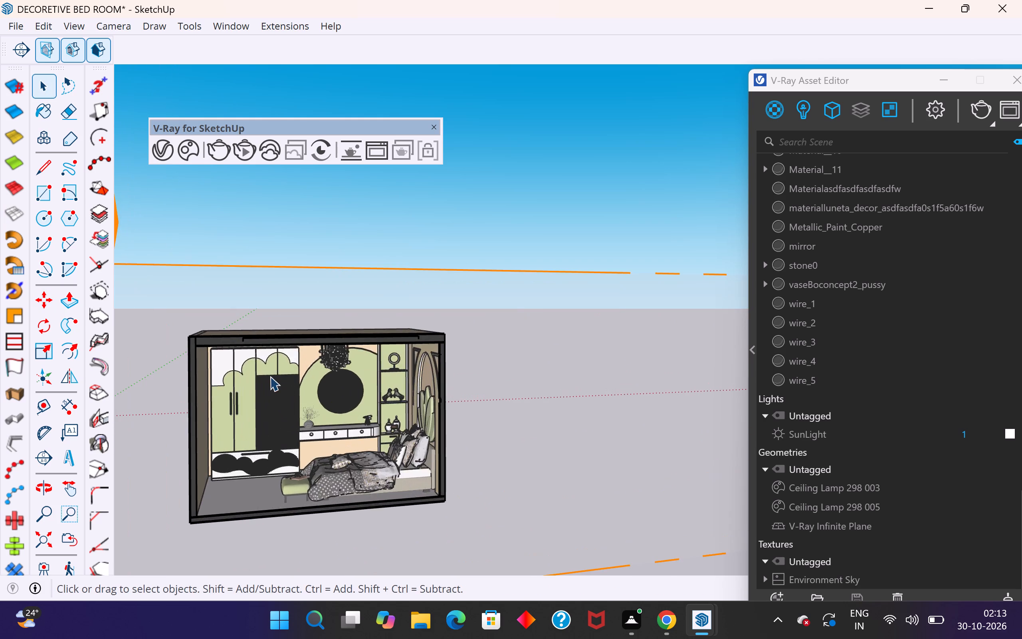
middle_drag(408, 411, 324, 237)
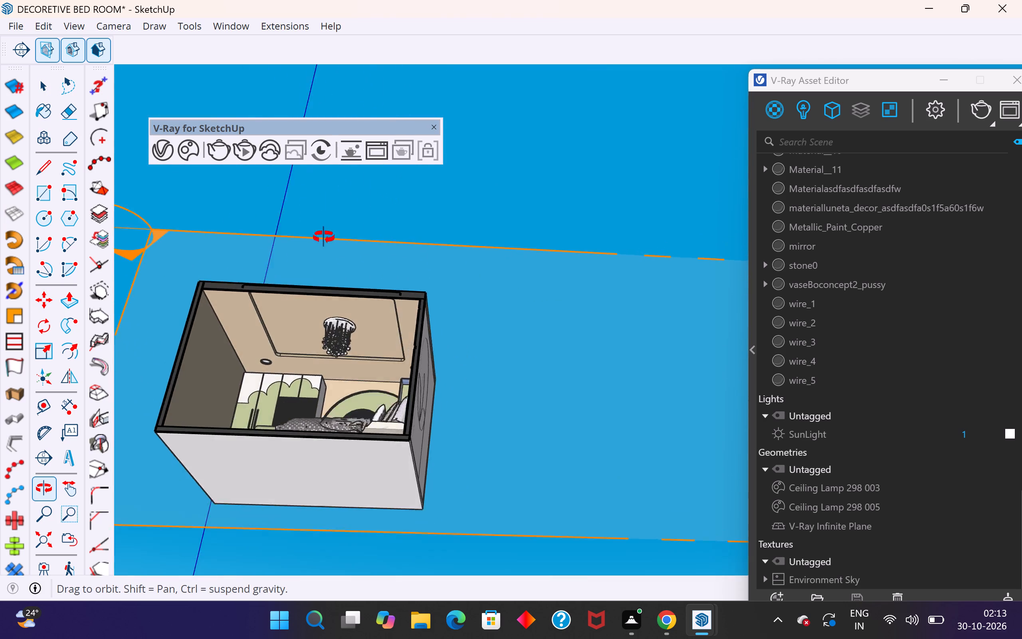
middle_drag(324, 237, 357, 458)
scroll(332, 264, up, 1)
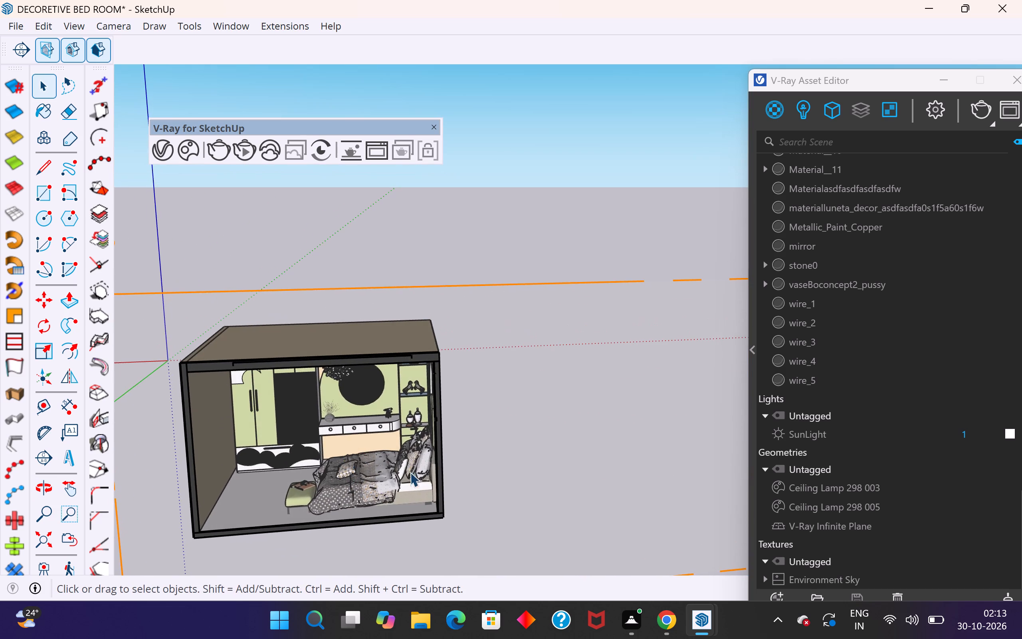
scroll(413, 482, down, 4)
scroll(394, 496, up, 20)
scroll(394, 496, up, 4)
middle_drag(412, 495, 461, 500)
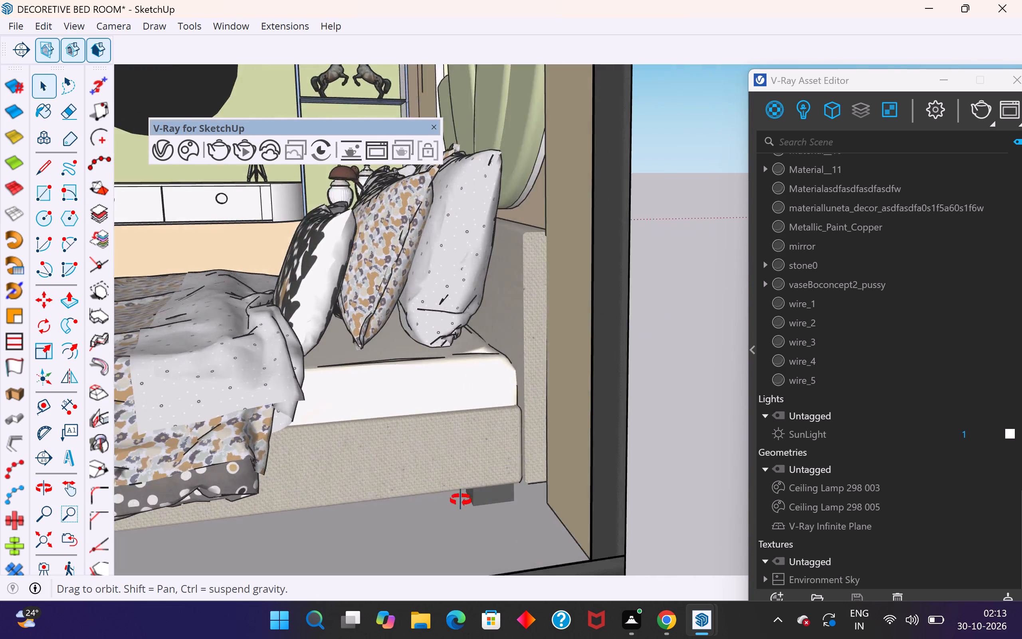
middle_drag(461, 500, 529, 499)
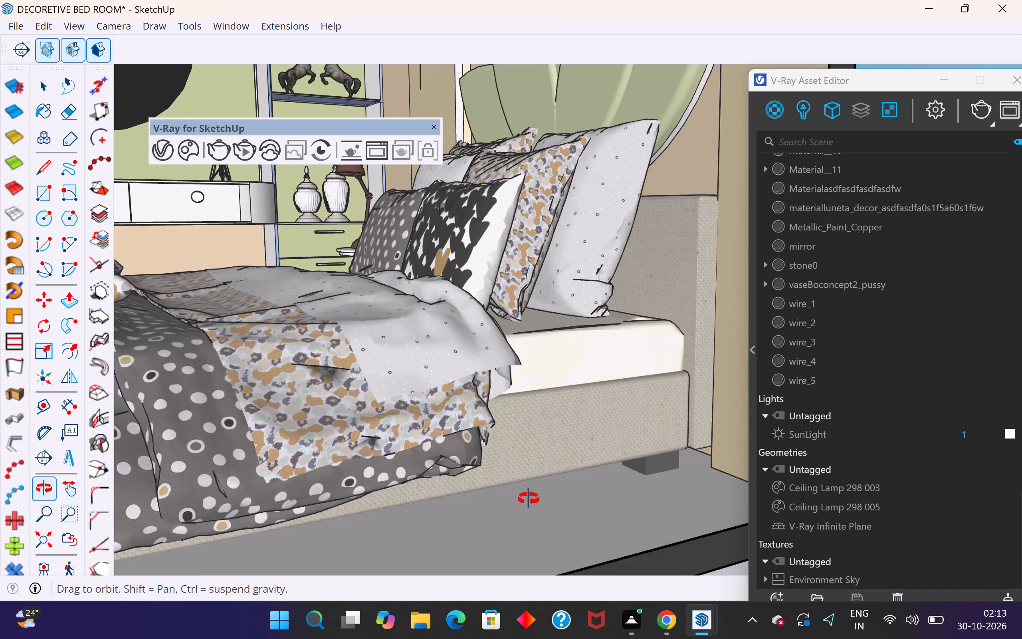
middle_drag(529, 499, 529, 501)
scroll(355, 271, down, 5)
middle_drag(368, 327, 672, 452)
scroll(372, 331, up, 1)
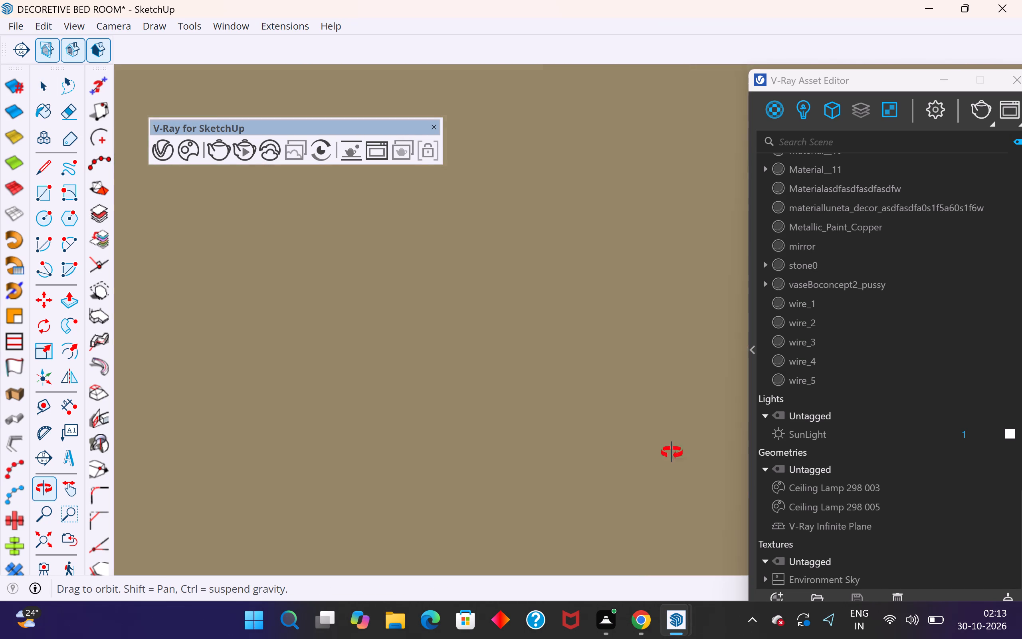
middle_drag(672, 452, 317, 355)
scroll(395, 342, down, 5)
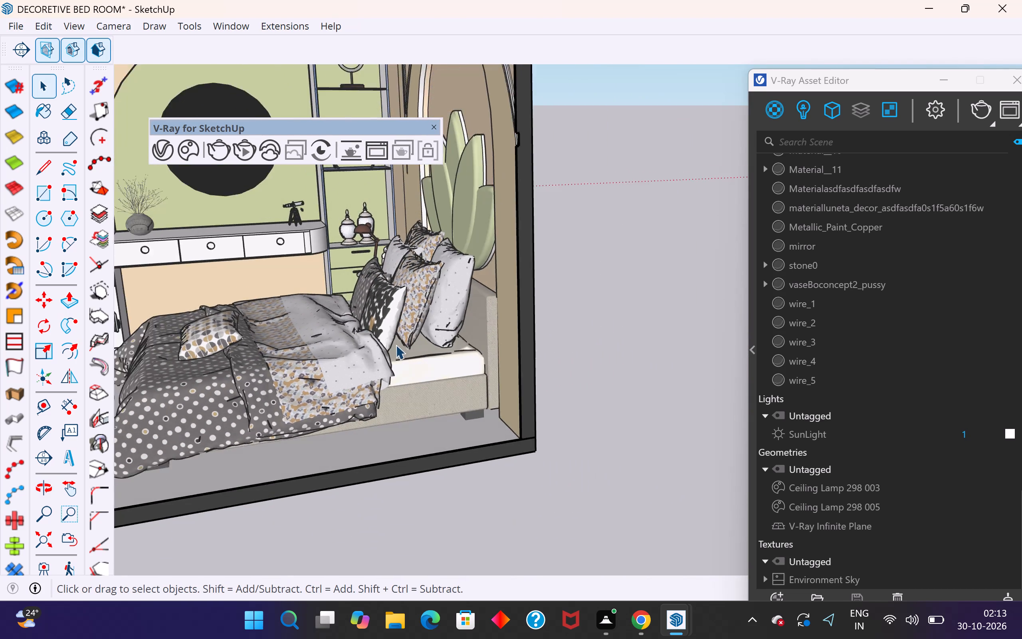
scroll(396, 345, down, 7)
Check the downloaded assets in the Chaos Cosmos Browser and close it.
click(191, 149)
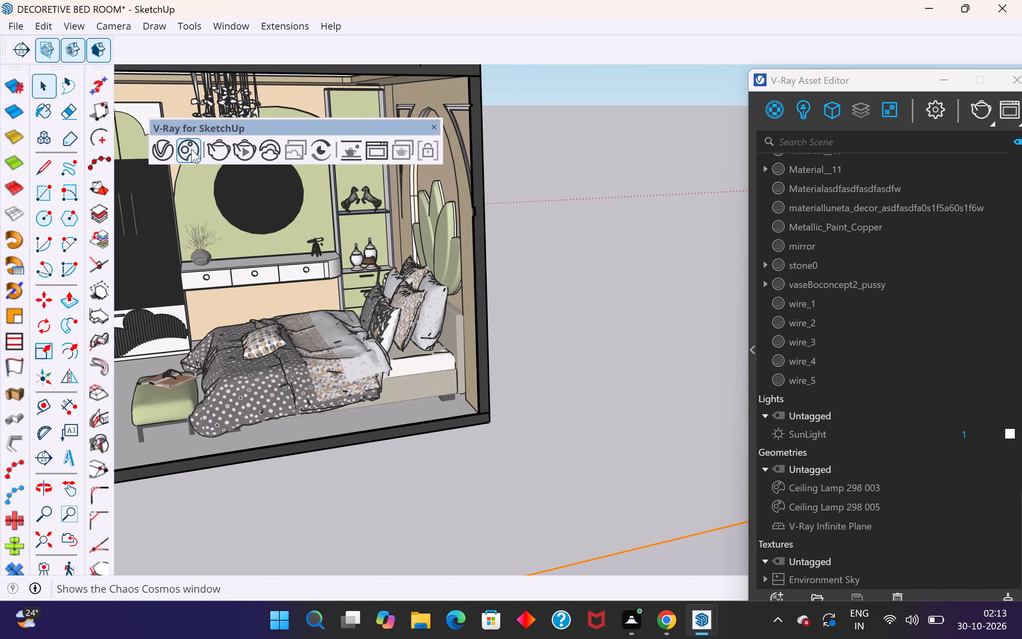
scroll(563, 305, down, 4)
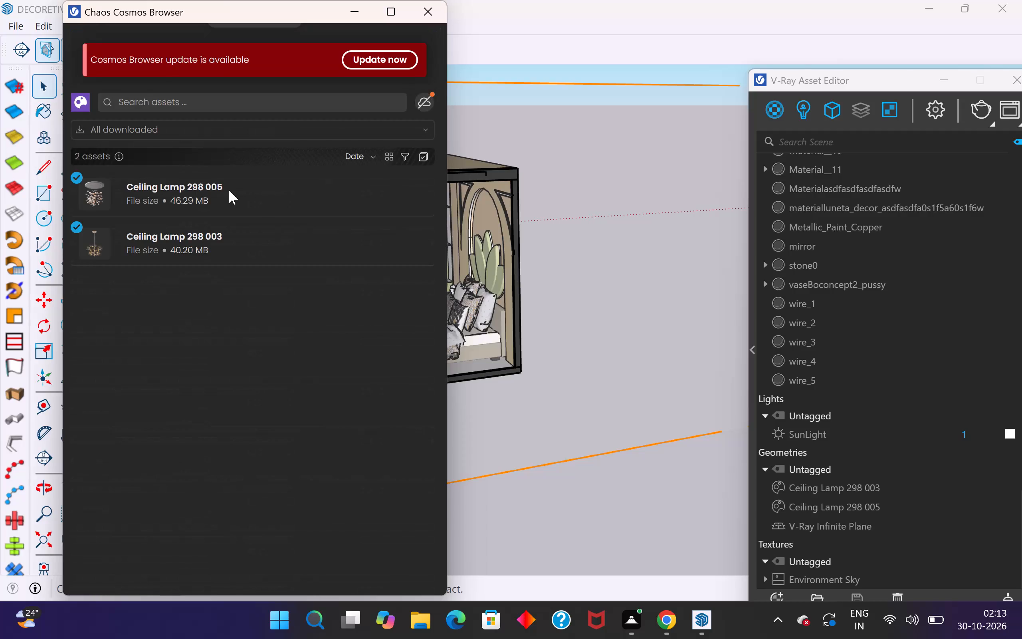
click(432, 18)
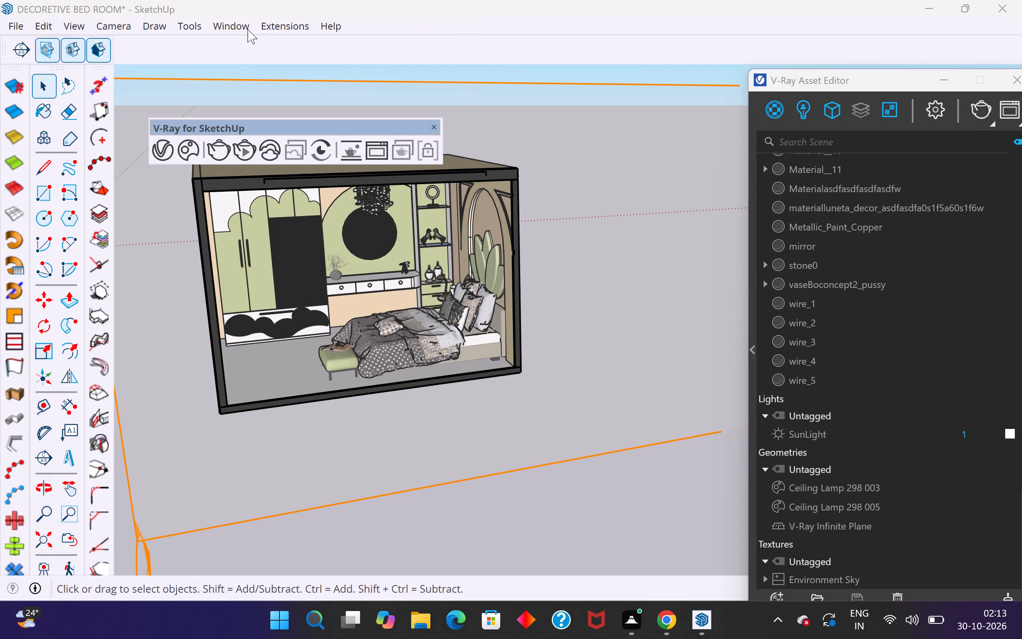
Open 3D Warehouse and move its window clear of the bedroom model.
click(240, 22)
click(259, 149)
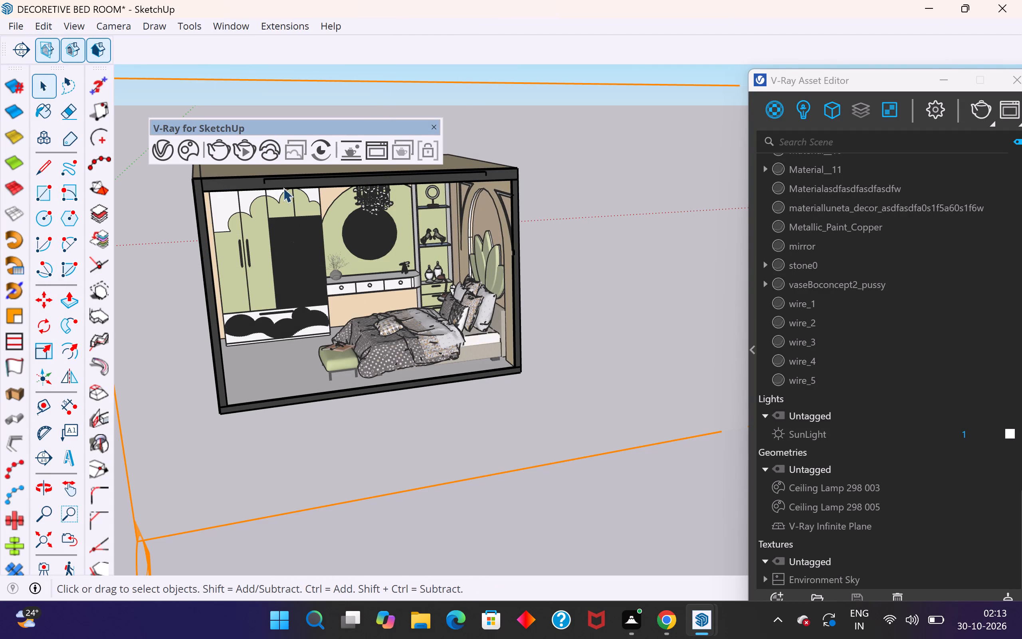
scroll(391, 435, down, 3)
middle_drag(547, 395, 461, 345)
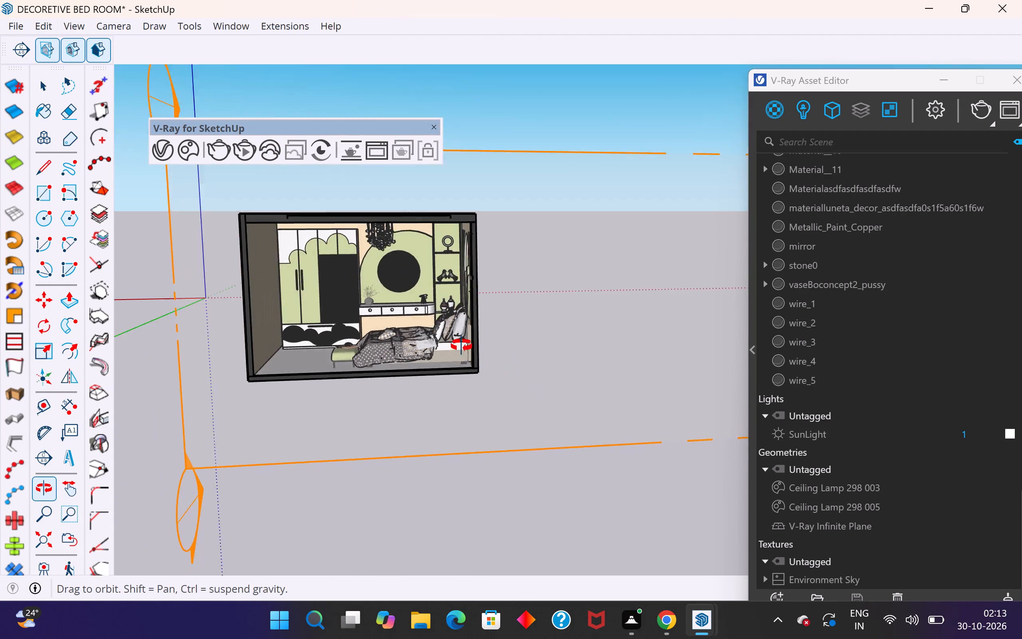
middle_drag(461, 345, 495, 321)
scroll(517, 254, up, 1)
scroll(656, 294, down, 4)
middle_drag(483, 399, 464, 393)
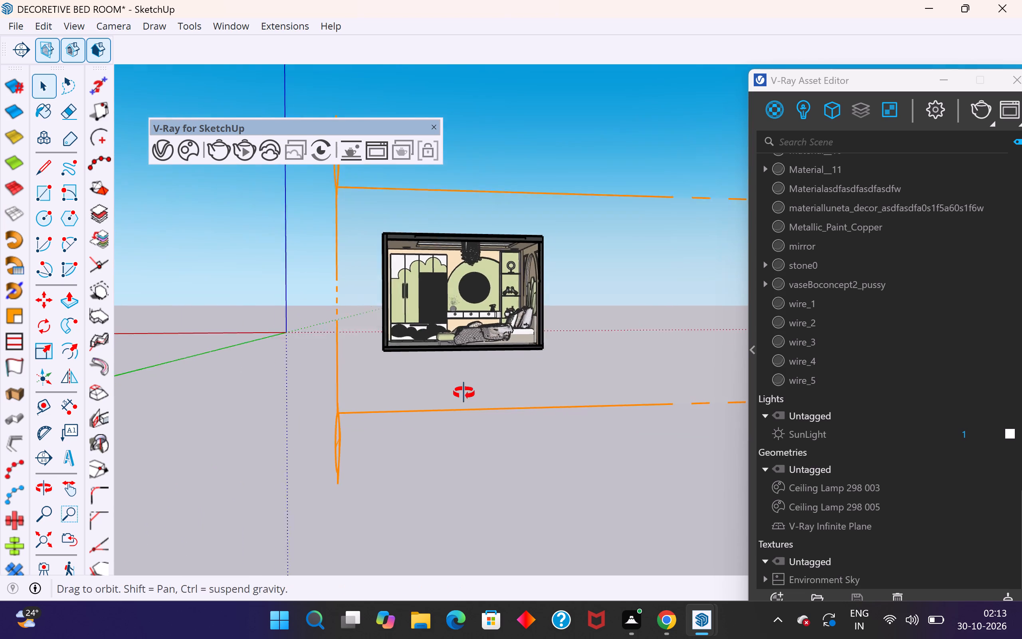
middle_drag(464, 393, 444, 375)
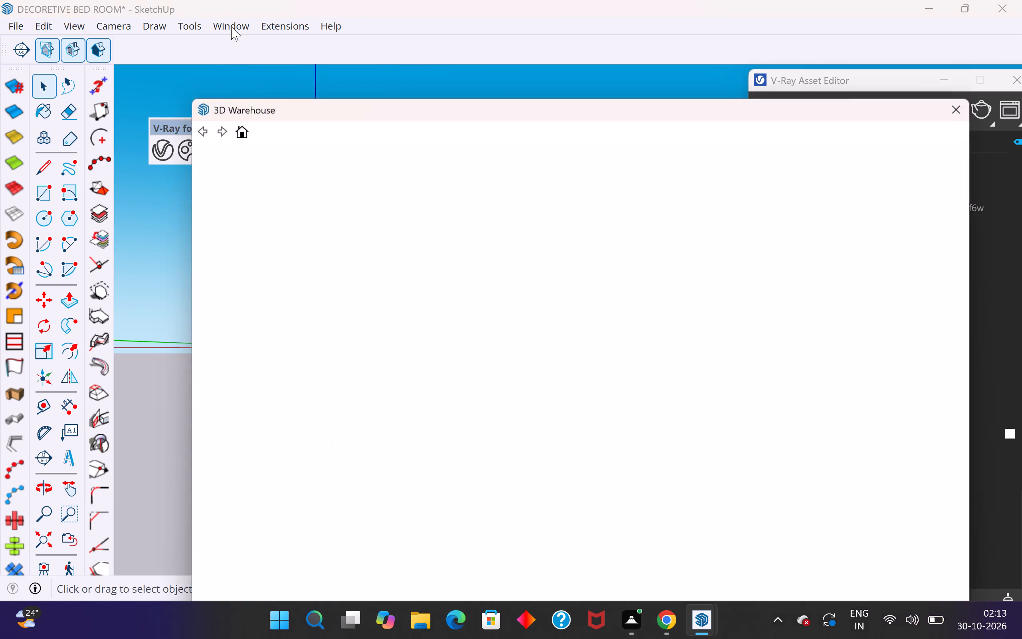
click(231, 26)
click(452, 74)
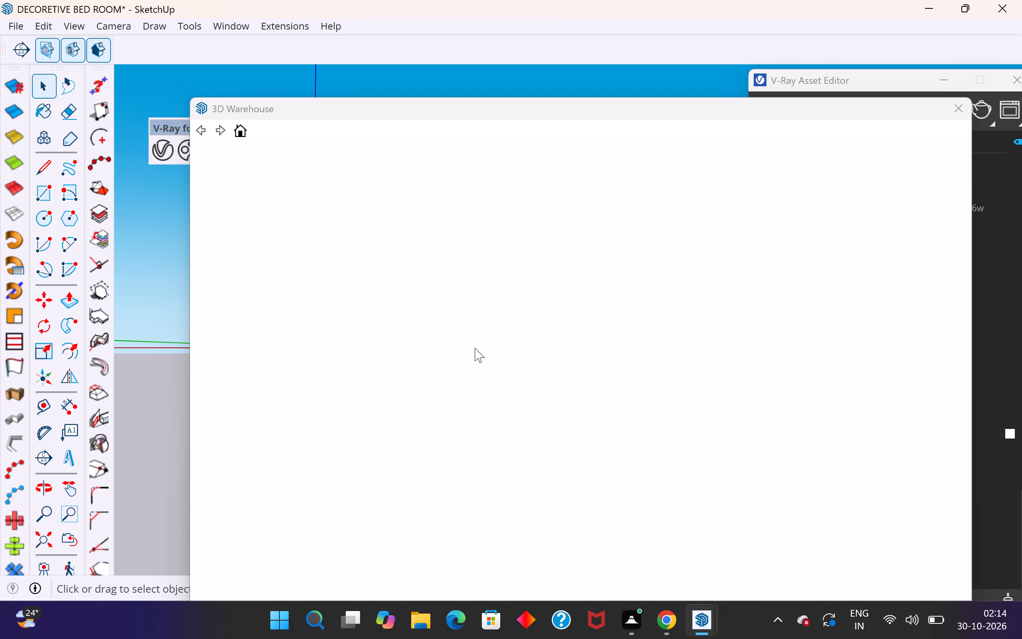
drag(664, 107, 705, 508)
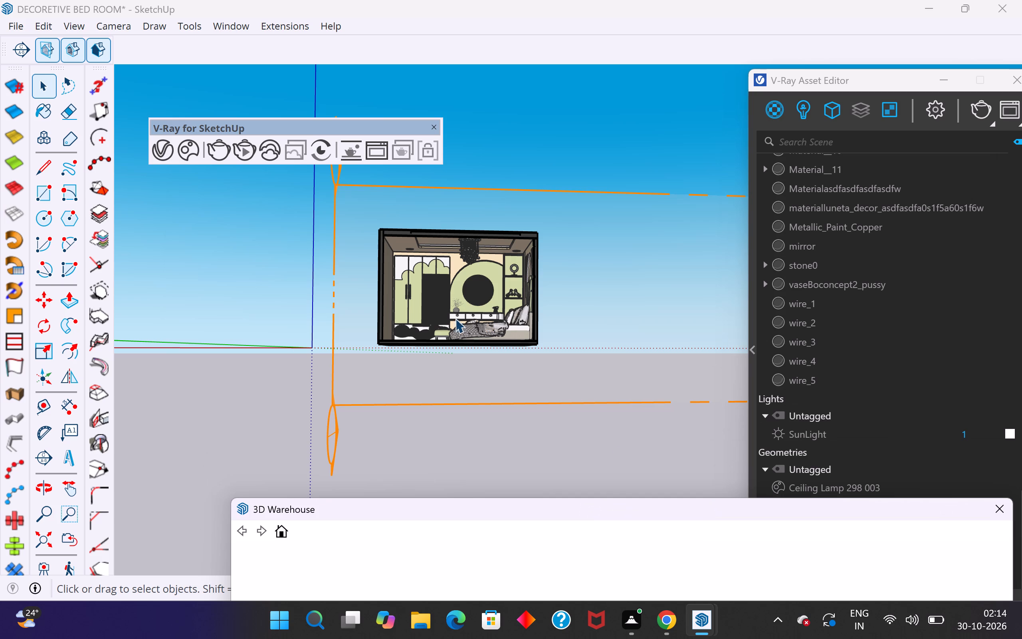
Show the V-Ray render settings in the Asset Editor and close the 3D Warehouse window.
click(917, 105)
click(935, 104)
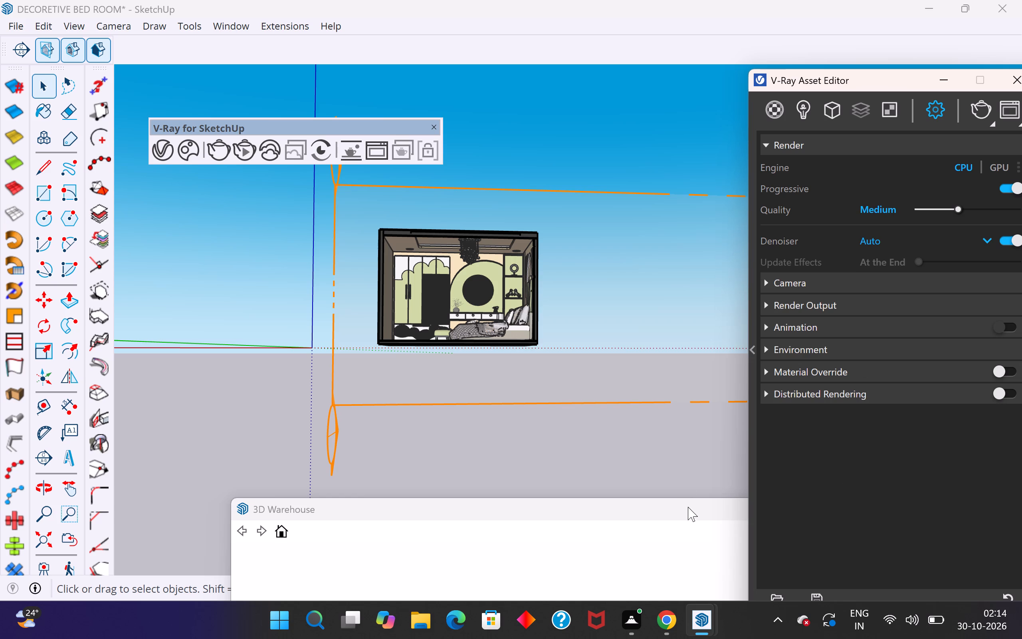
drag(688, 508, 431, 402)
click(752, 404)
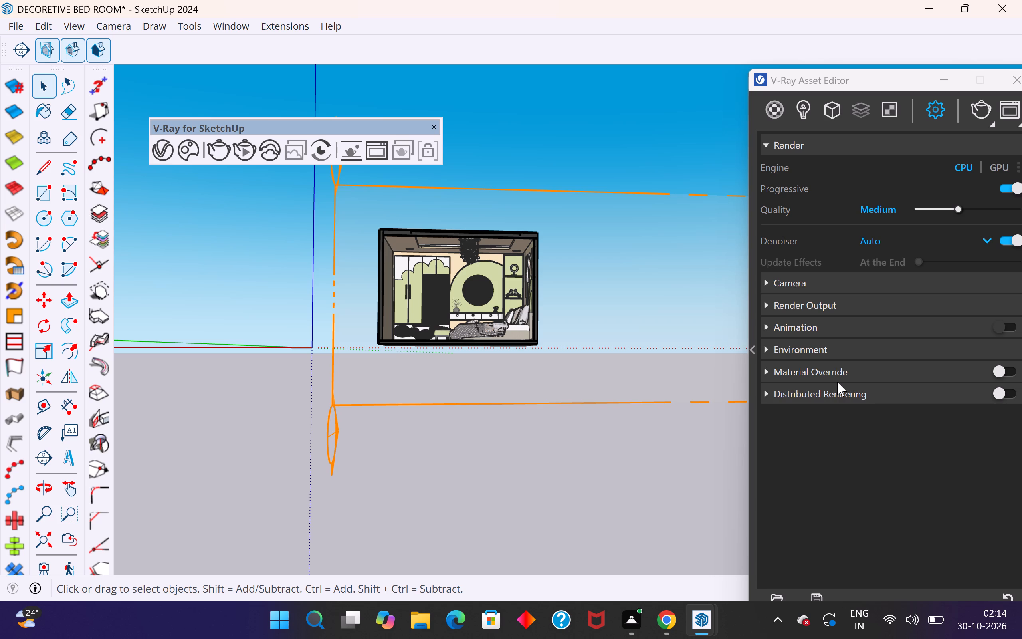
Expand Render Output, inspect the image width, height and aspect ratio fields, and collapse the Save Image section.
click(769, 307)
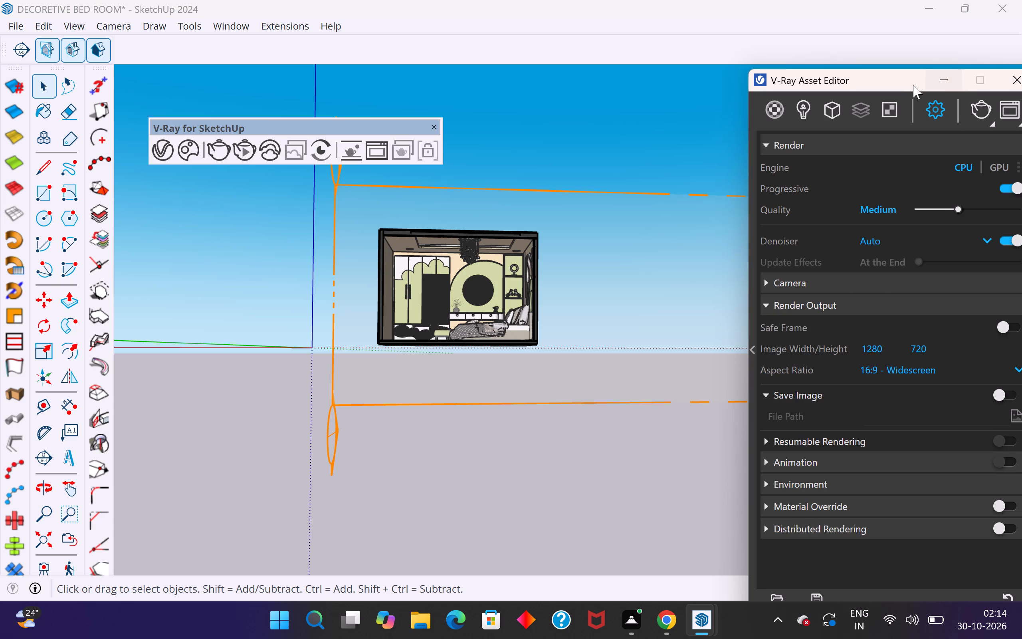
drag(910, 80, 824, 71)
click(851, 343)
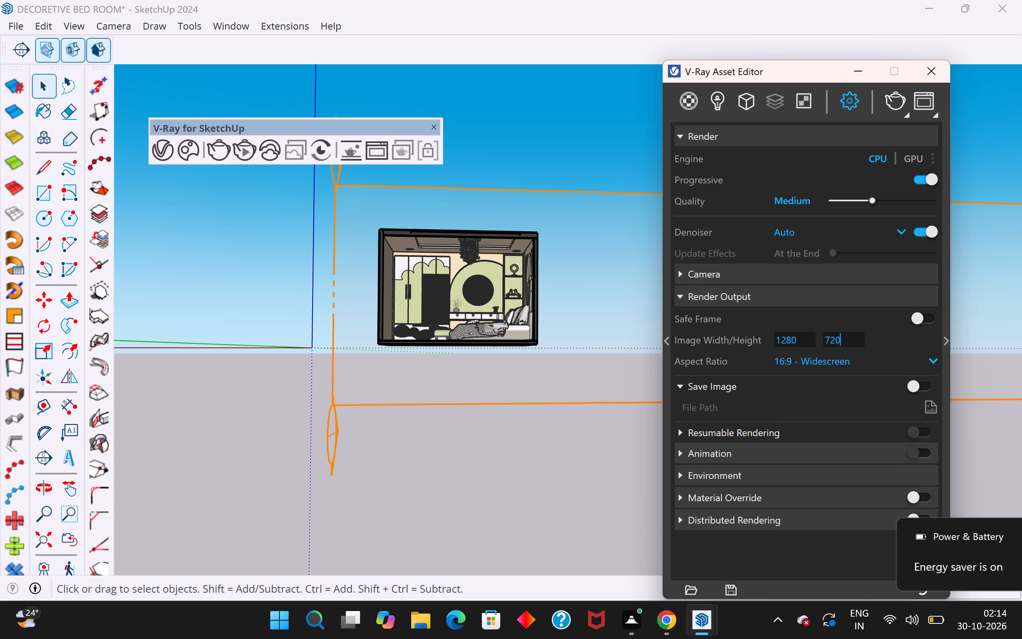
click(806, 339)
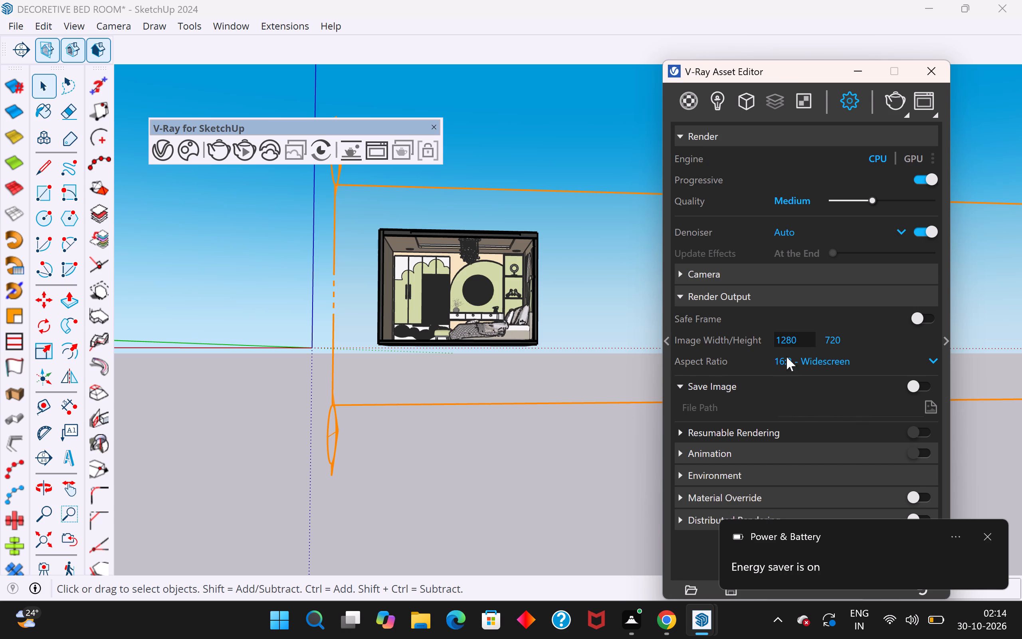
click(834, 369)
click(834, 387)
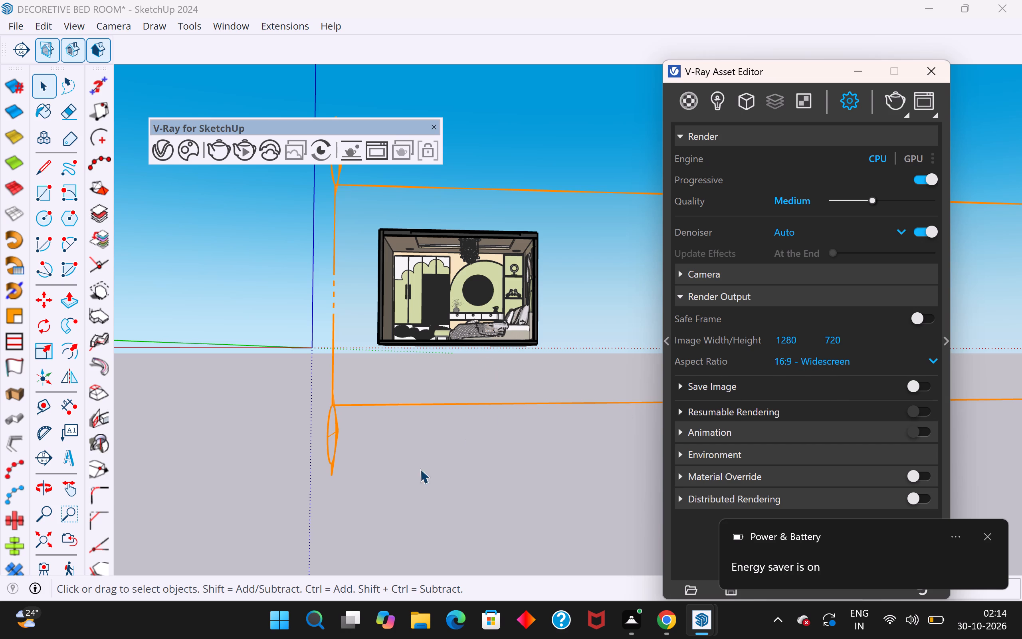
Restore the SketchUp window from maximized to its smaller size.
scroll(341, 511, down, 6)
middle_drag(483, 431, 425, 445)
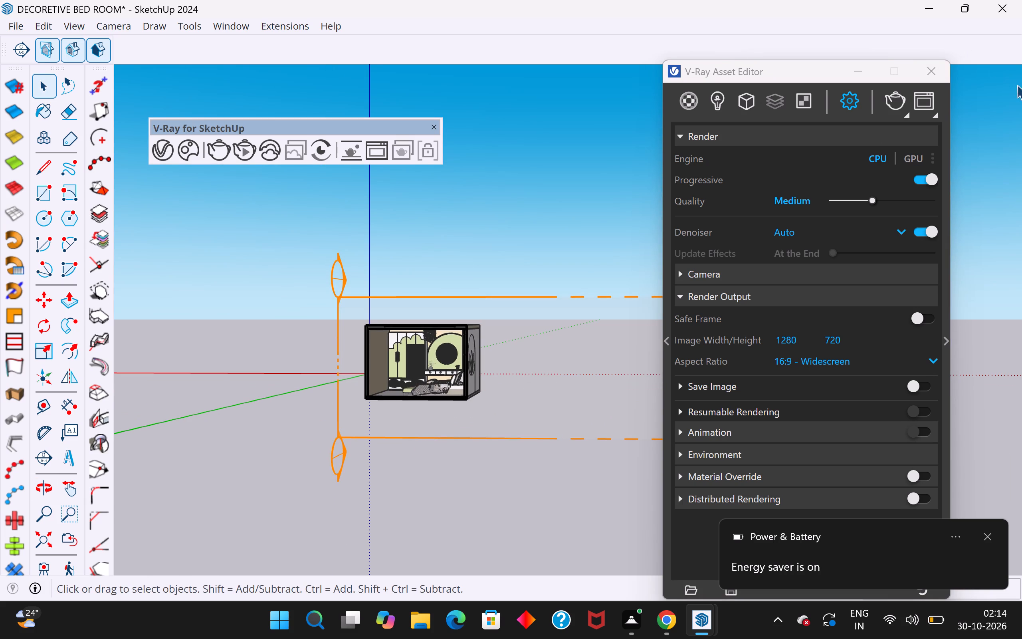
click(965, 9)
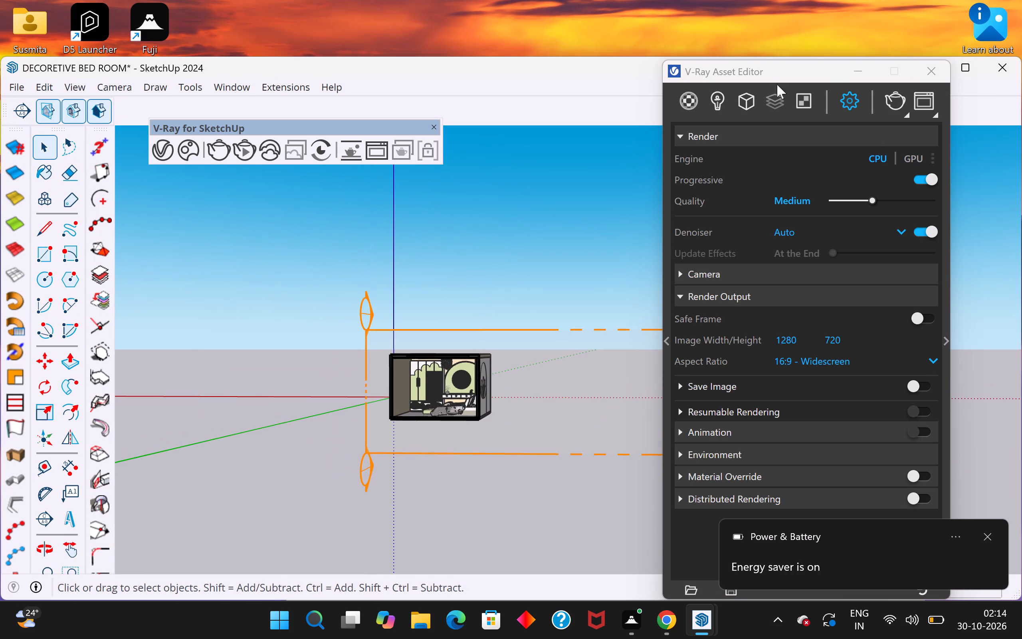
Frame the cut-open front of the bedroom with the Zoom tool so that the furnished interior is seen nearly head-on.
scroll(493, 253, down, 8)
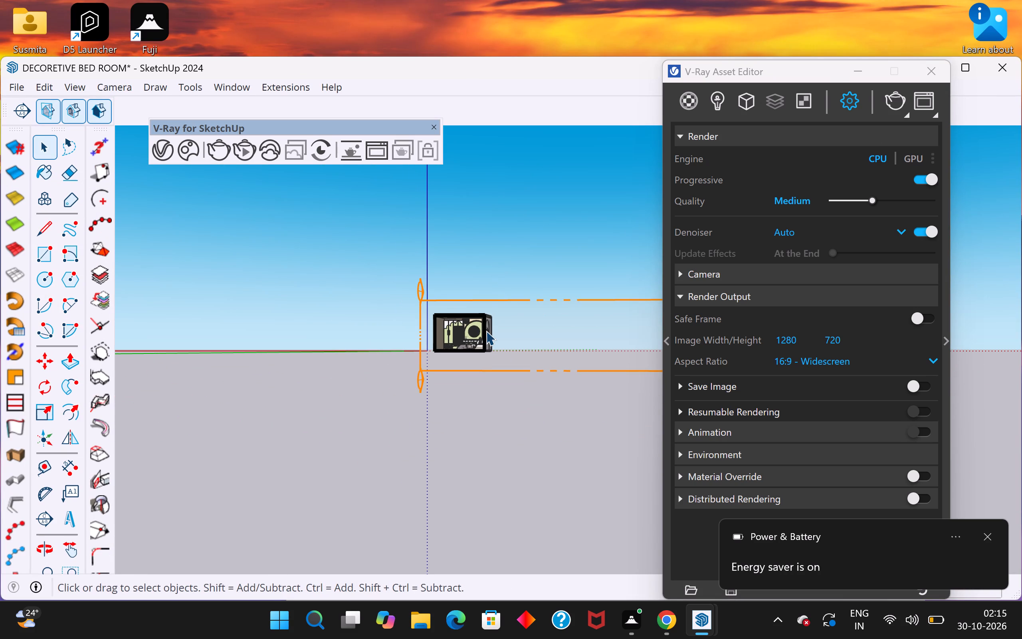
scroll(486, 331, down, 4)
scroll(424, 343, down, 3)
scroll(458, 347, up, 2)
middle_drag(461, 353, 525, 369)
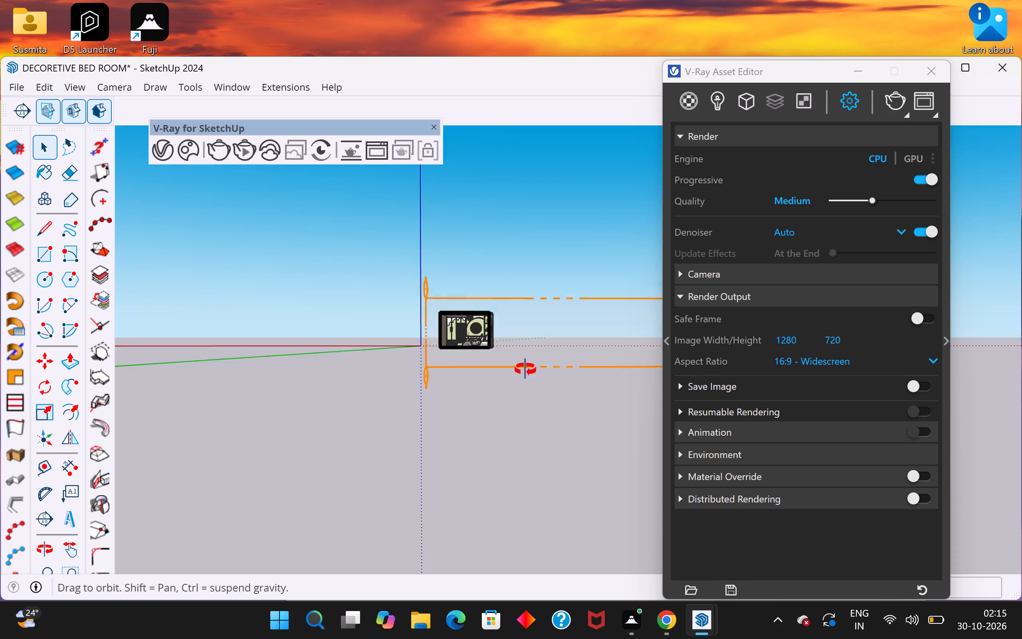
middle_drag(525, 369, 545, 373)
scroll(488, 335, up, 13)
middle_drag(525, 333, 478, 332)
scroll(484, 333, up, 1)
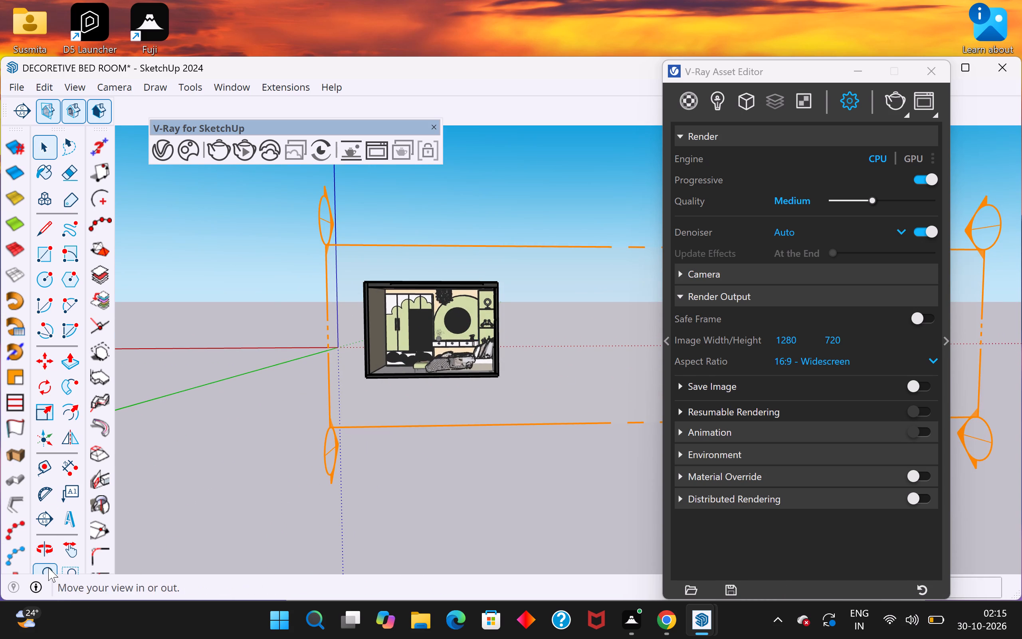
click(48, 568)
drag(431, 342, 474, 248)
scroll(232, 302, up, 2)
middle_drag(228, 316, 251, 321)
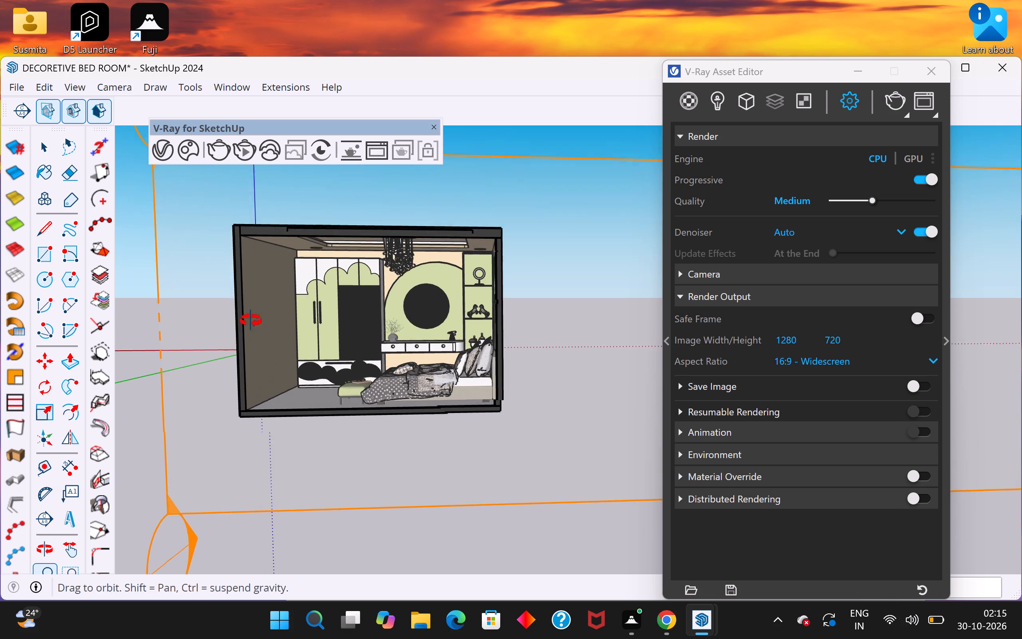
middle_drag(251, 321, 290, 322)
drag(389, 353, 333, 327)
scroll(601, 407, up, 1)
middle_drag(589, 412, 545, 408)
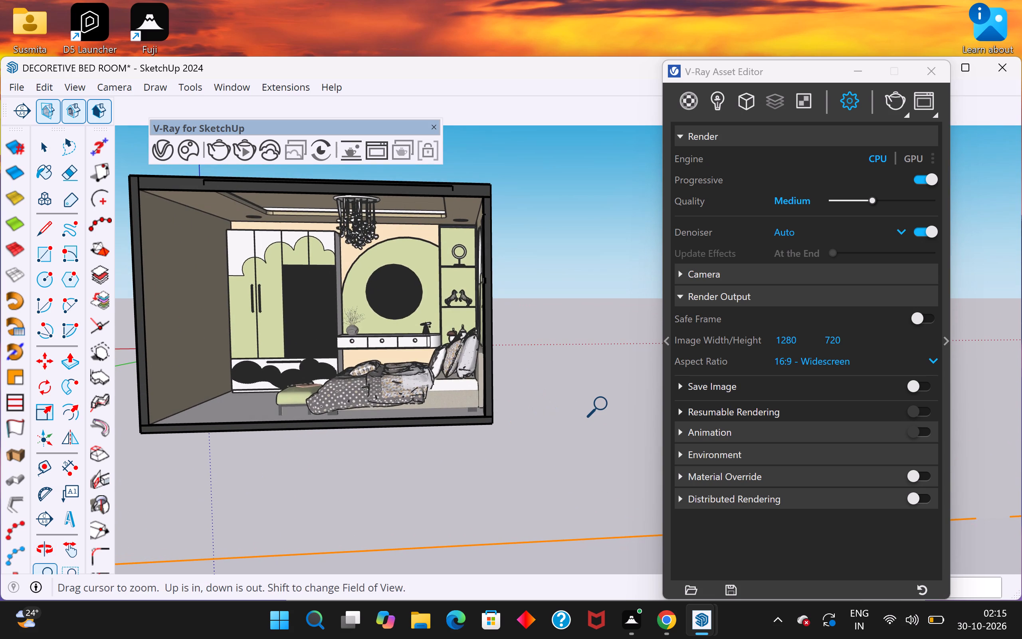
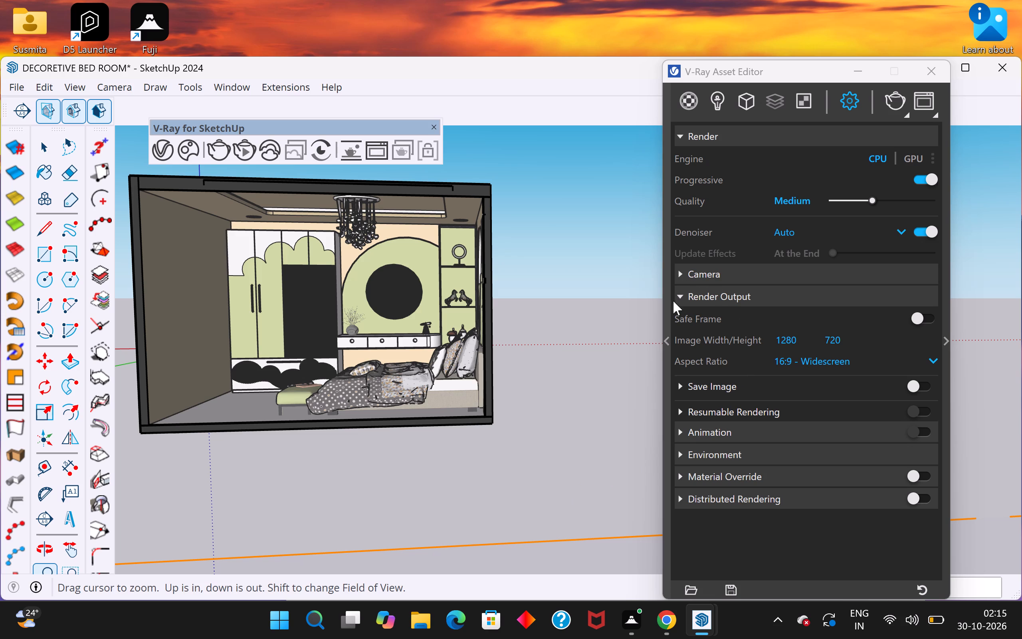
Review the Camera section and the remaining render settings in the V-Ray Asset Editor.
click(679, 275)
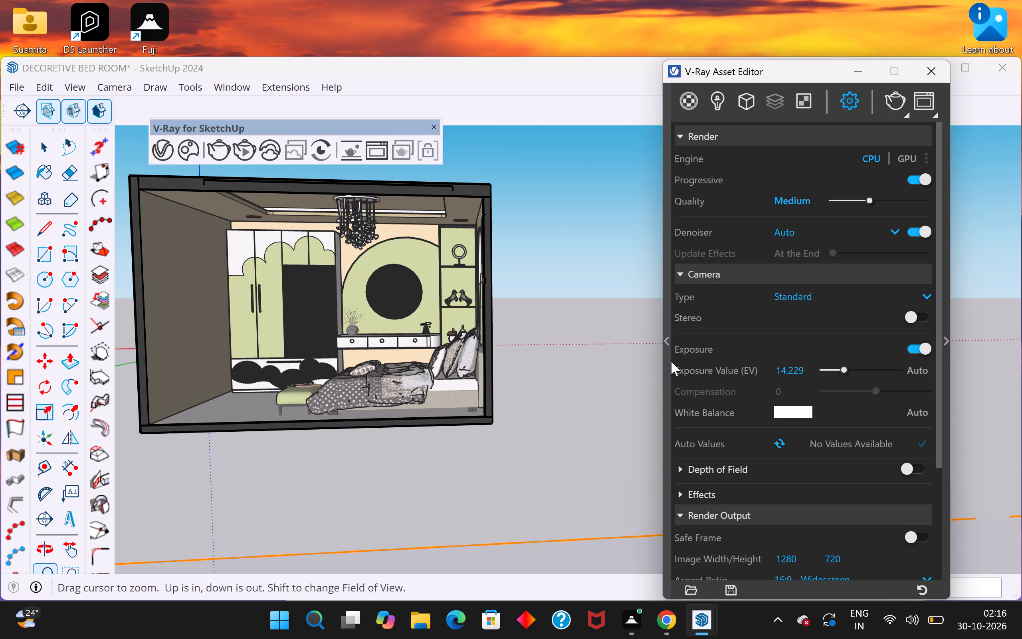
scroll(727, 383, down, 3)
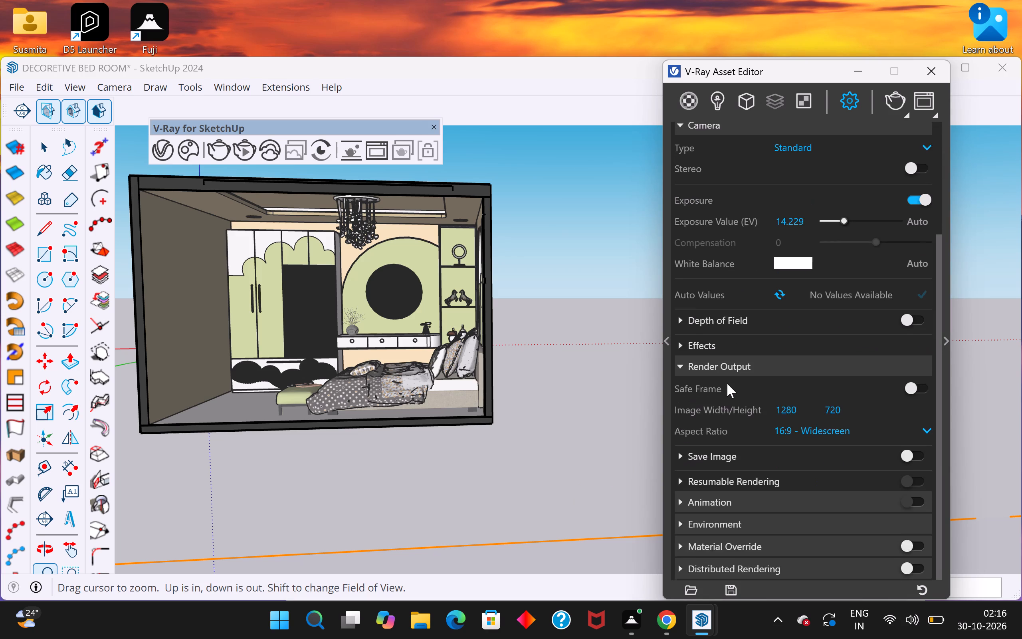
scroll(727, 383, up, 2)
scroll(771, 317, up, 5)
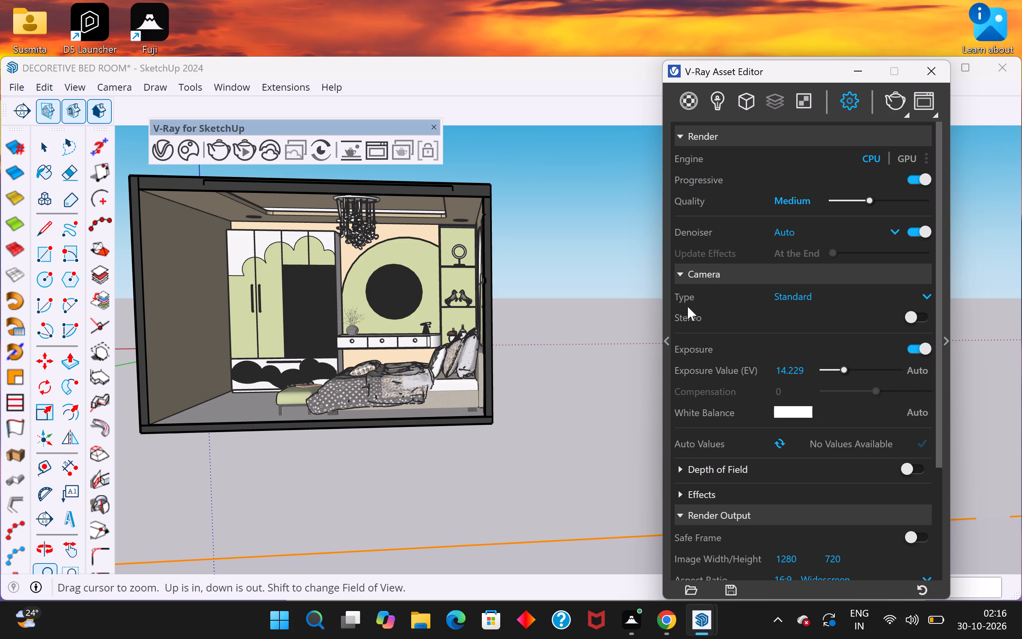
scroll(697, 319, up, 4)
click(845, 97)
scroll(727, 319, down, 4)
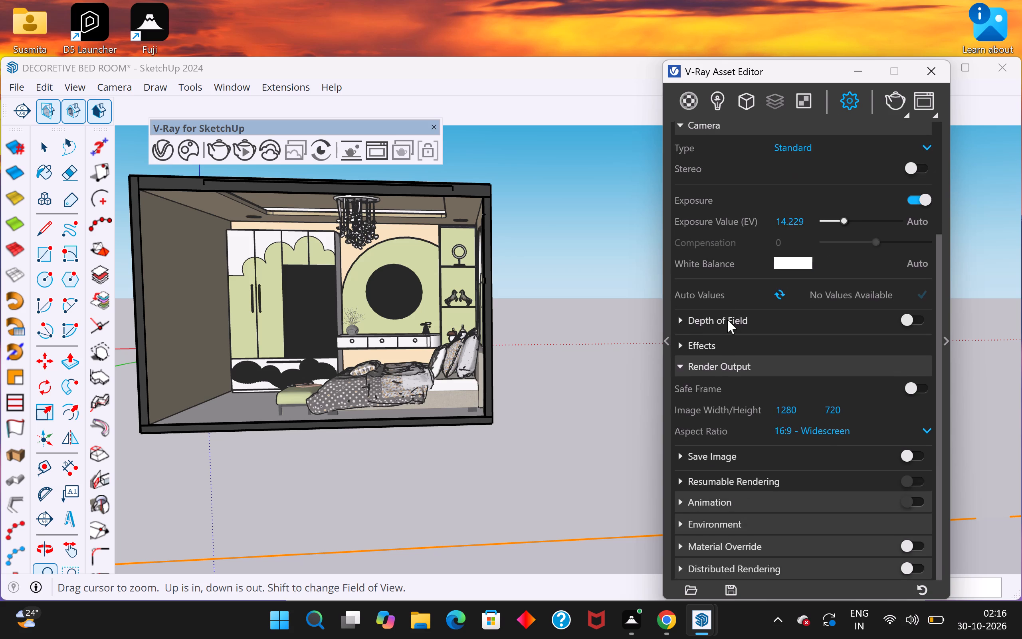
scroll(727, 319, up, 5)
click(679, 274)
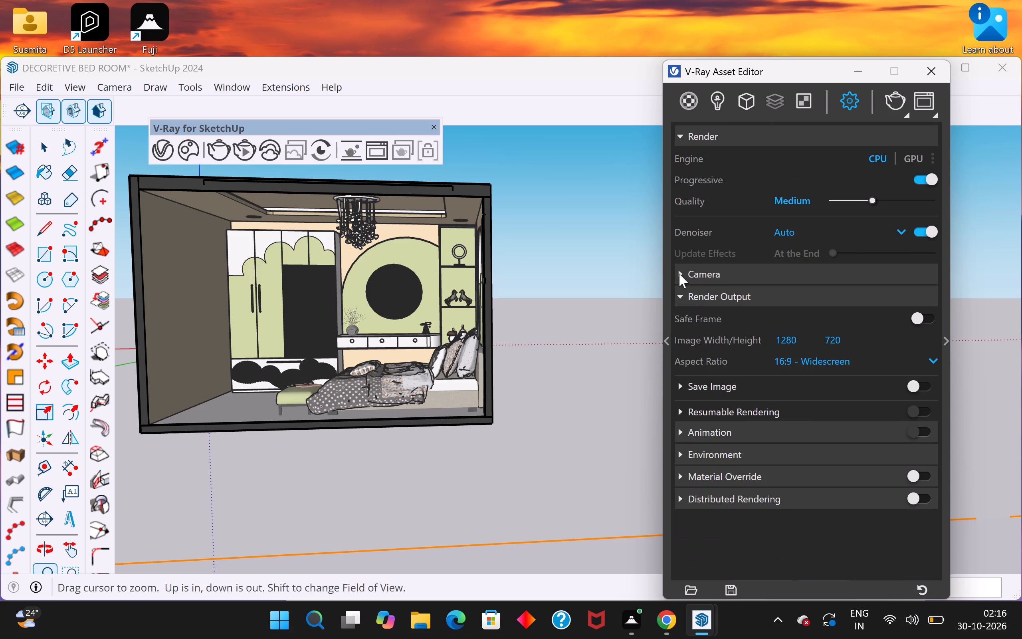
Turn on Safe Frame for the render output.
click(934, 318)
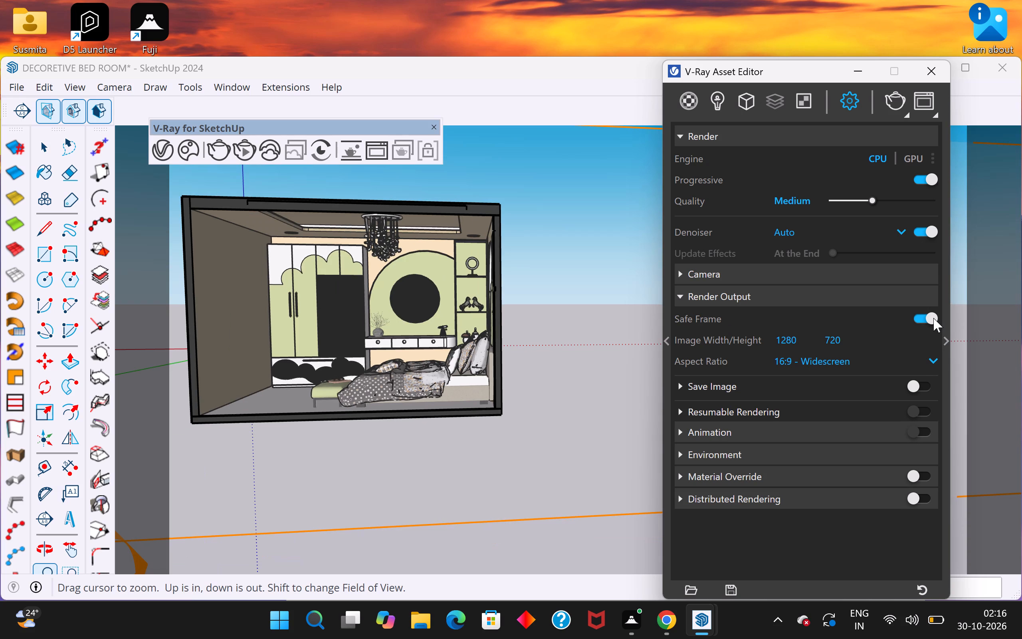
Set the camera to two-point perspective, framed on the open front of the bedroom.
scroll(592, 356, down, 11)
scroll(439, 326, down, 4)
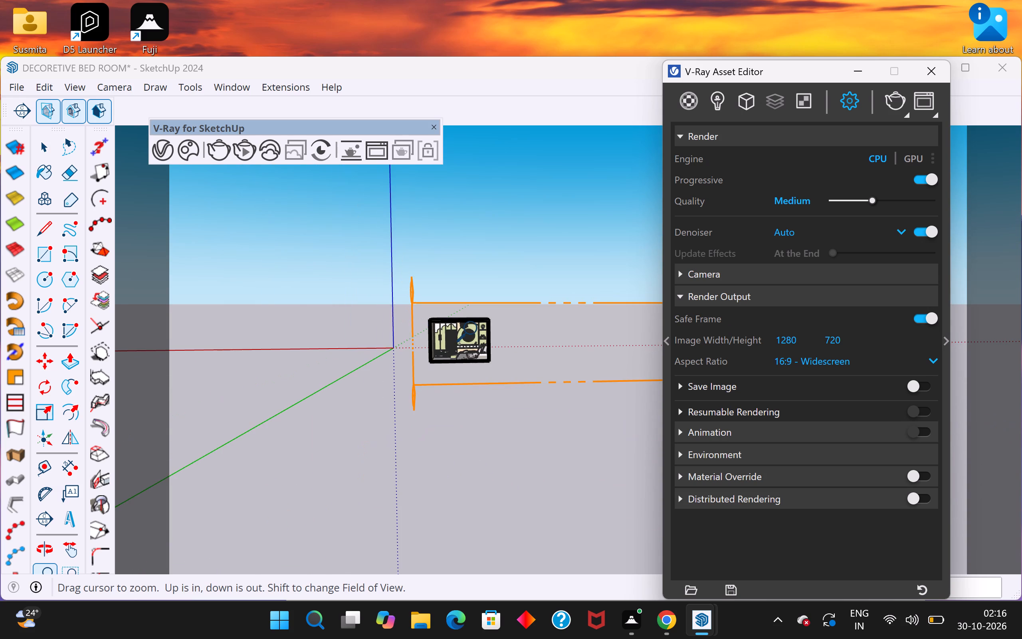
scroll(475, 329, up, 3)
scroll(358, 414, down, 2)
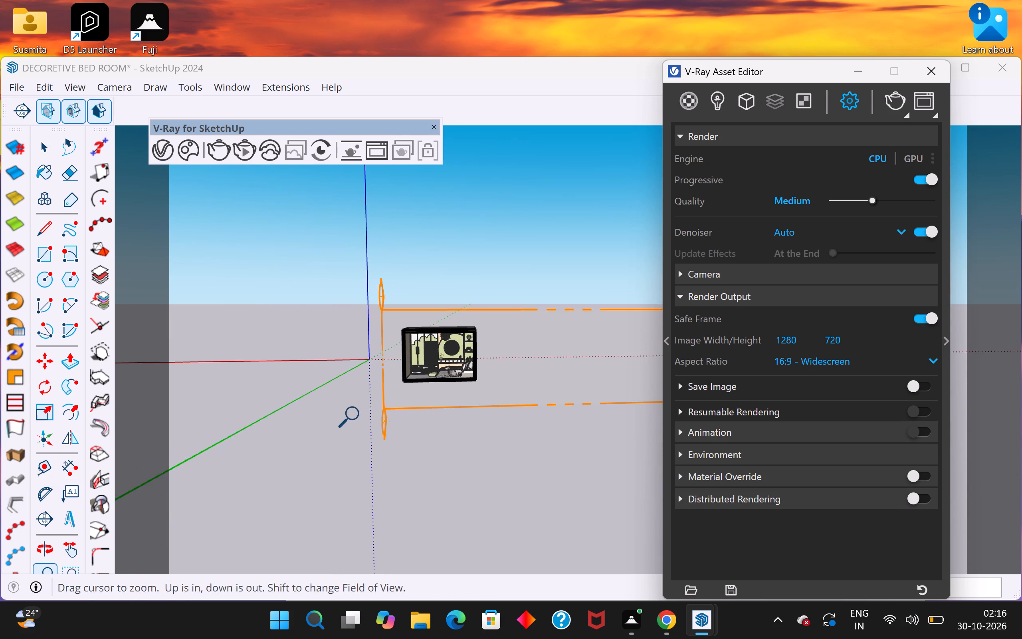
scroll(357, 415, down, 2)
scroll(449, 376, up, 8)
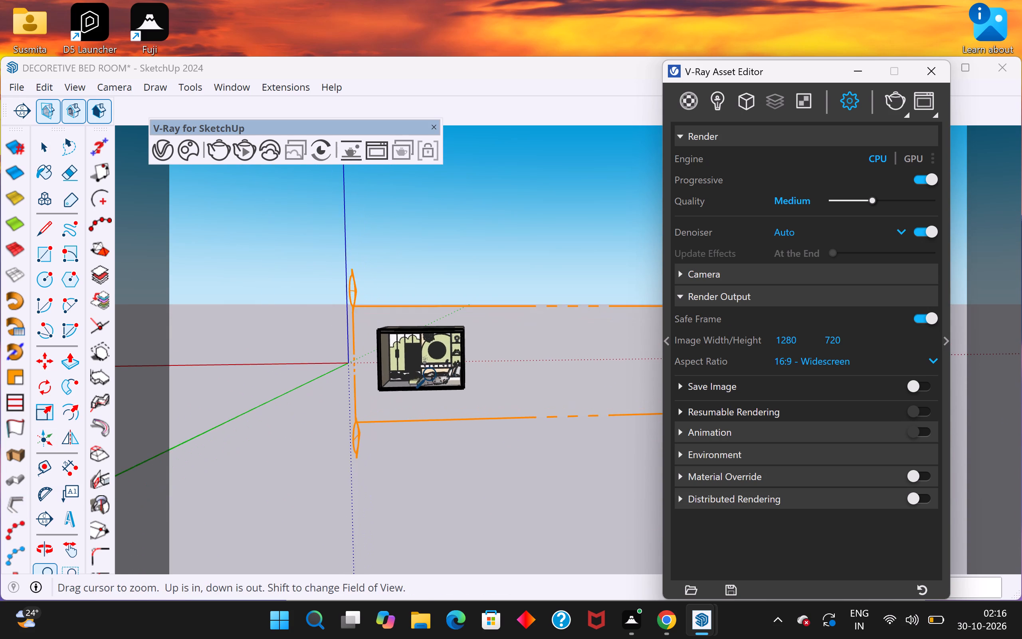
scroll(434, 373, up, 8)
scroll(615, 369, down, 5)
scroll(584, 379, down, 4)
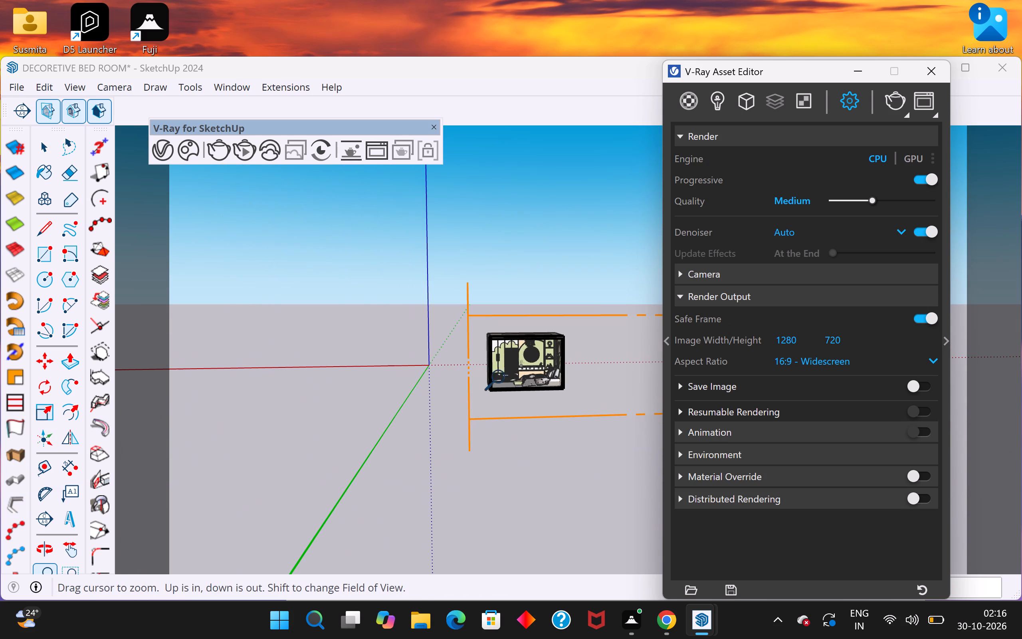
middle_drag(637, 371, 540, 383)
scroll(621, 387, down, 5)
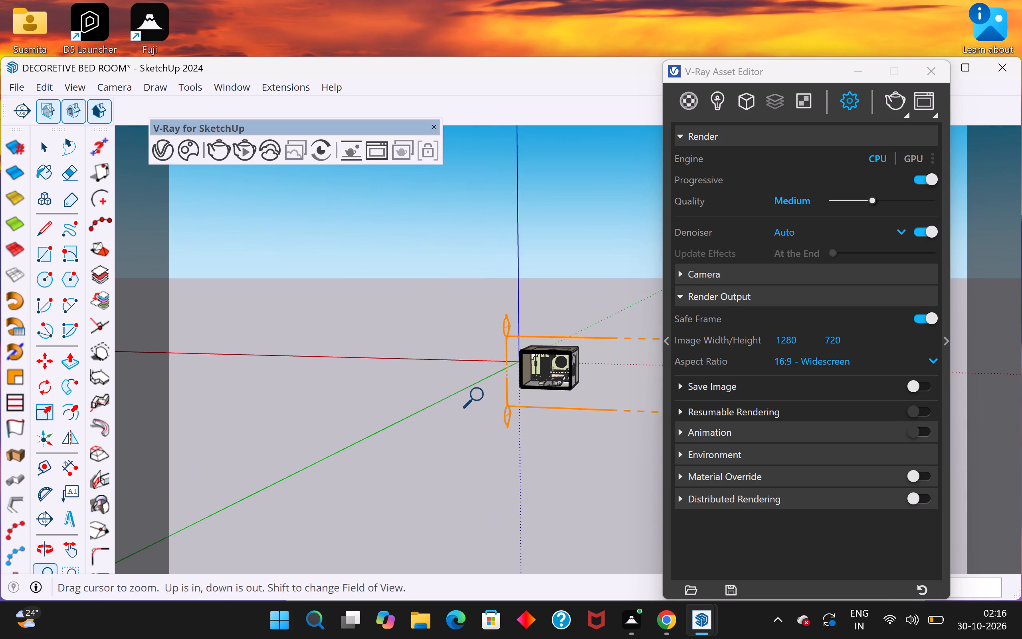
scroll(481, 395, up, 4)
scroll(535, 410, up, 1)
middle_drag(550, 421, 610, 417)
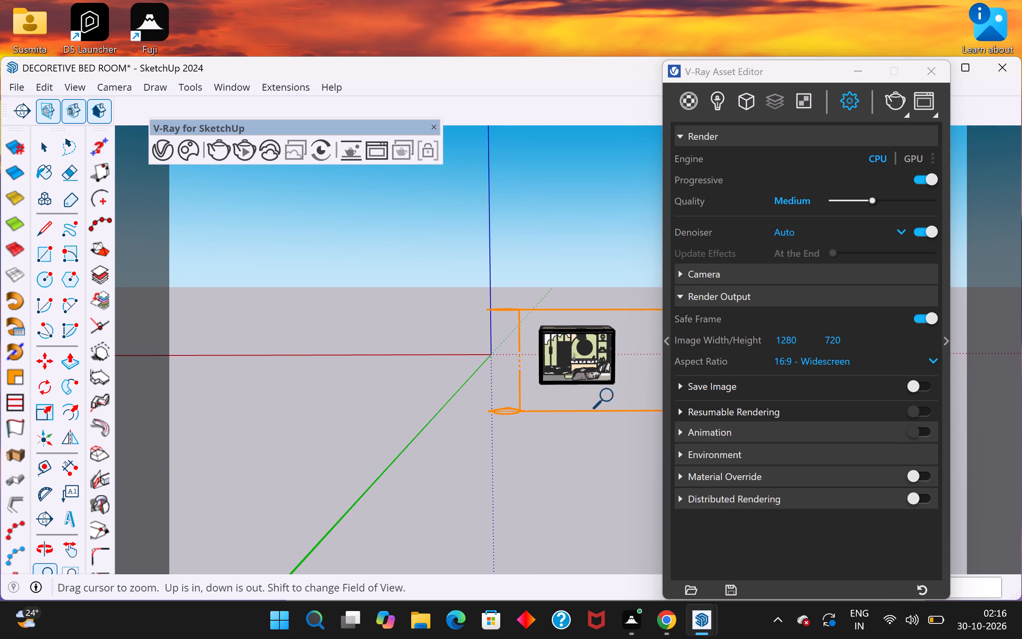
scroll(611, 388, up, 7)
scroll(505, 386, up, 6)
scroll(564, 183, up, 3)
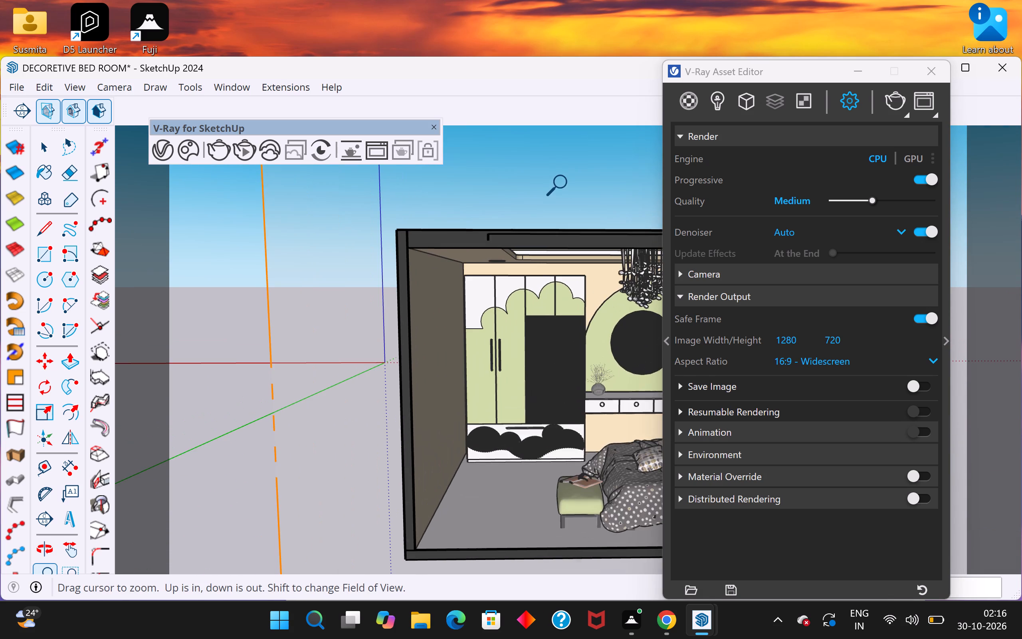
scroll(595, 180, down, 2)
scroll(399, 366, down, 2)
scroll(596, 497, up, 3)
scroll(586, 466, up, 1)
scroll(558, 486, down, 1)
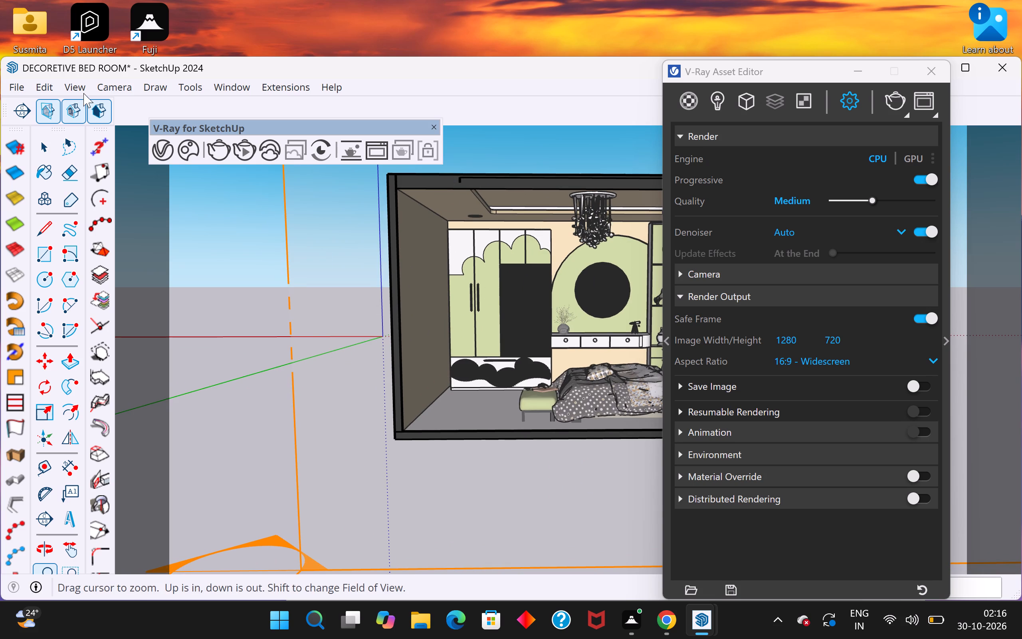
click(116, 89)
click(153, 205)
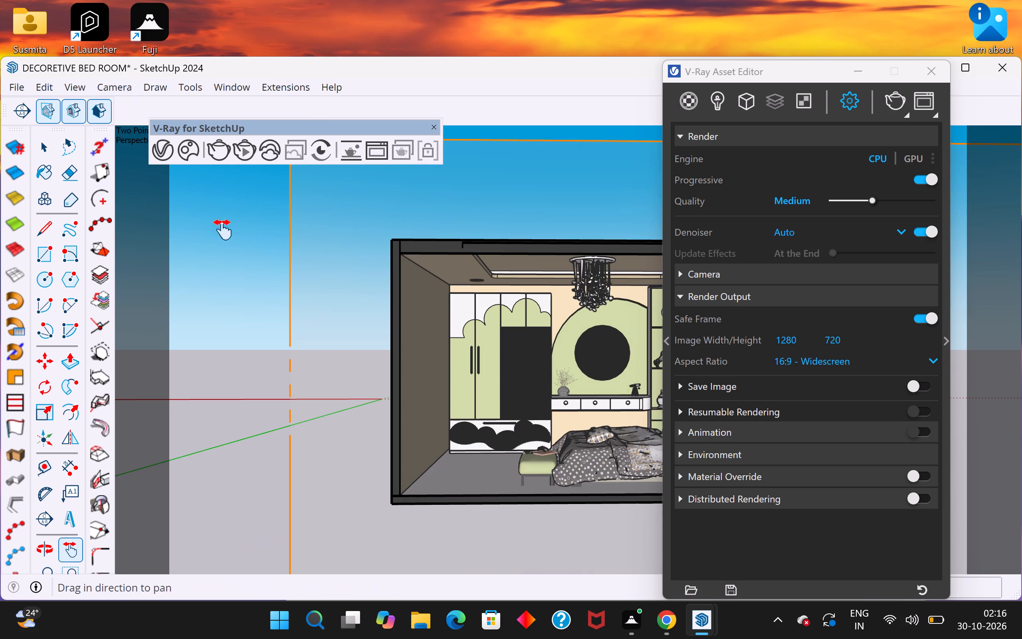
scroll(598, 536, up, 3)
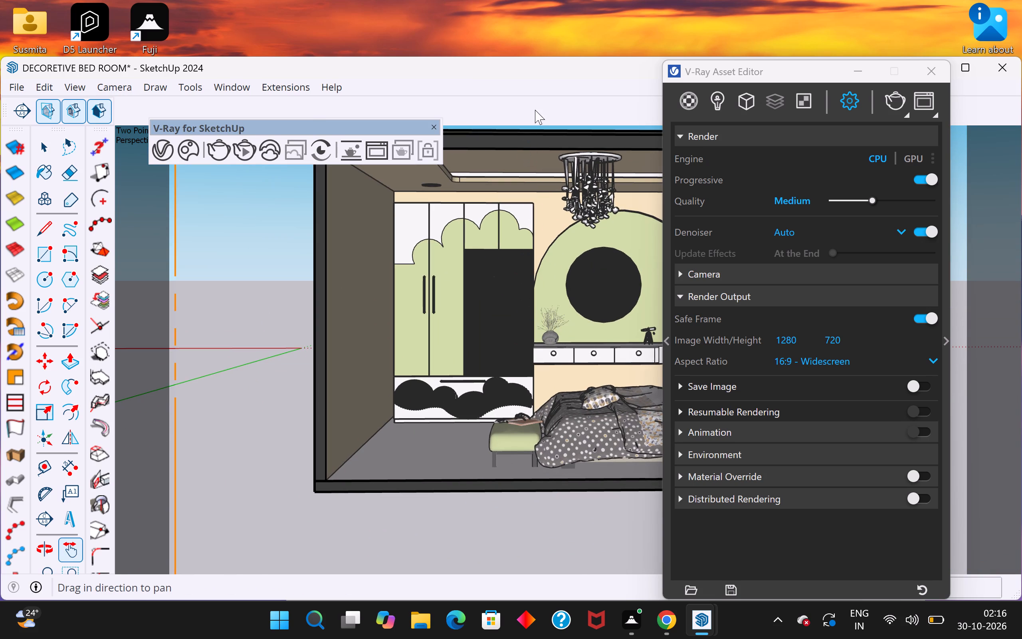
scroll(536, 105, up, 2)
scroll(511, 155, up, 3)
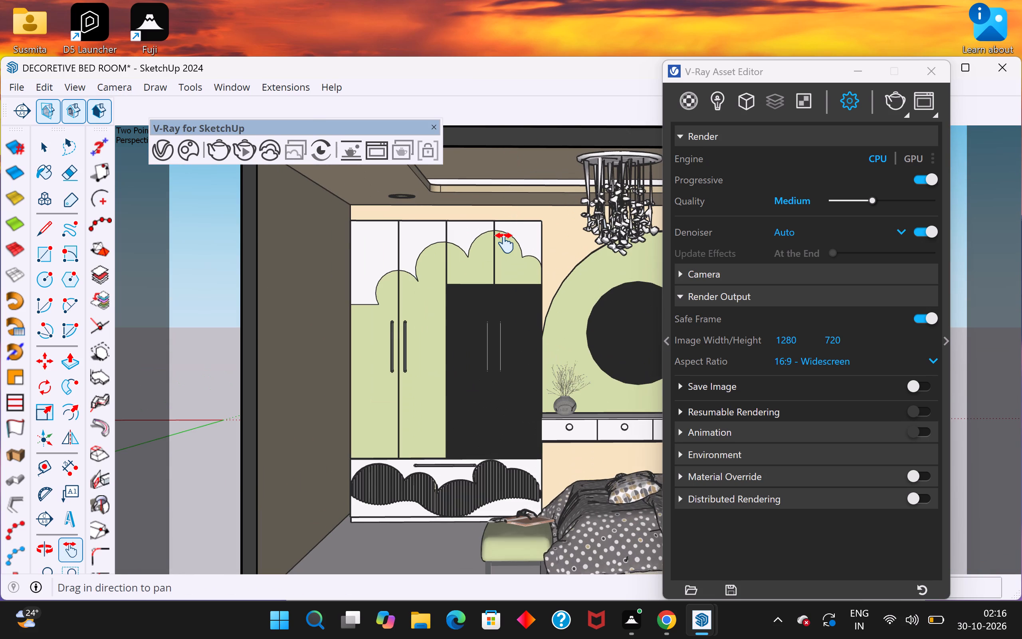
scroll(505, 243, down, 2)
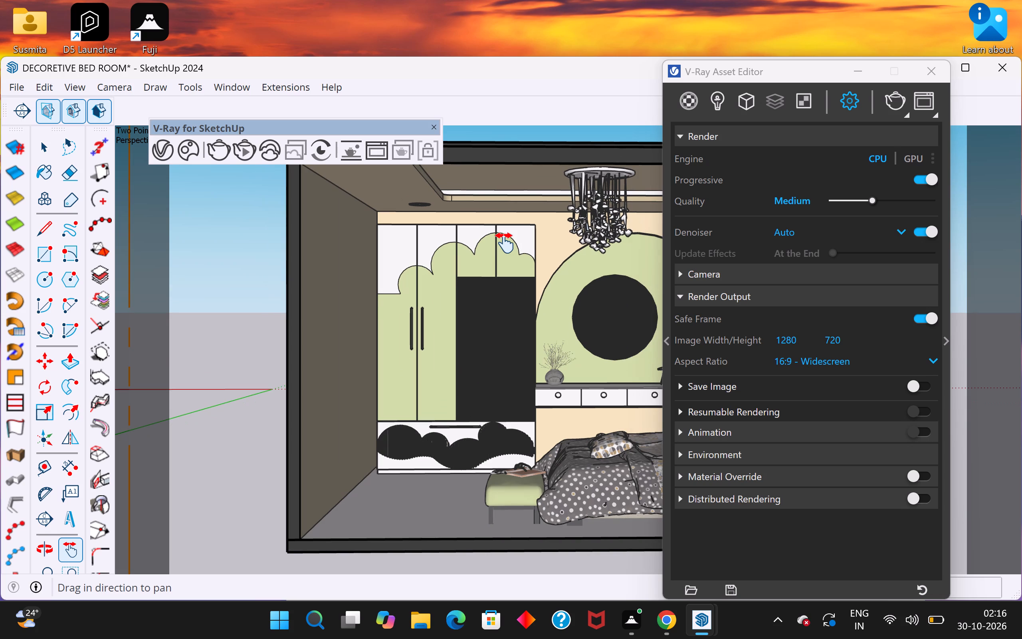
Set the render output image height to 1980 with the 16:9 widescreen ratio.
click(848, 340)
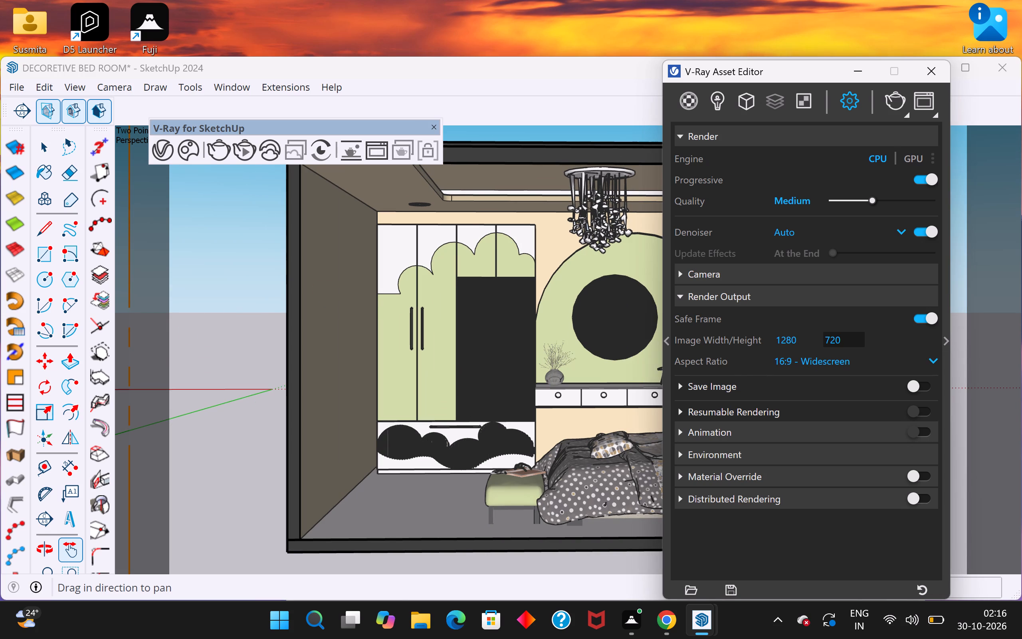
key(BackSpace)
key(BackSpace)
key(BackSpace)
key(BackSpace)
text(1980)
key(Return)
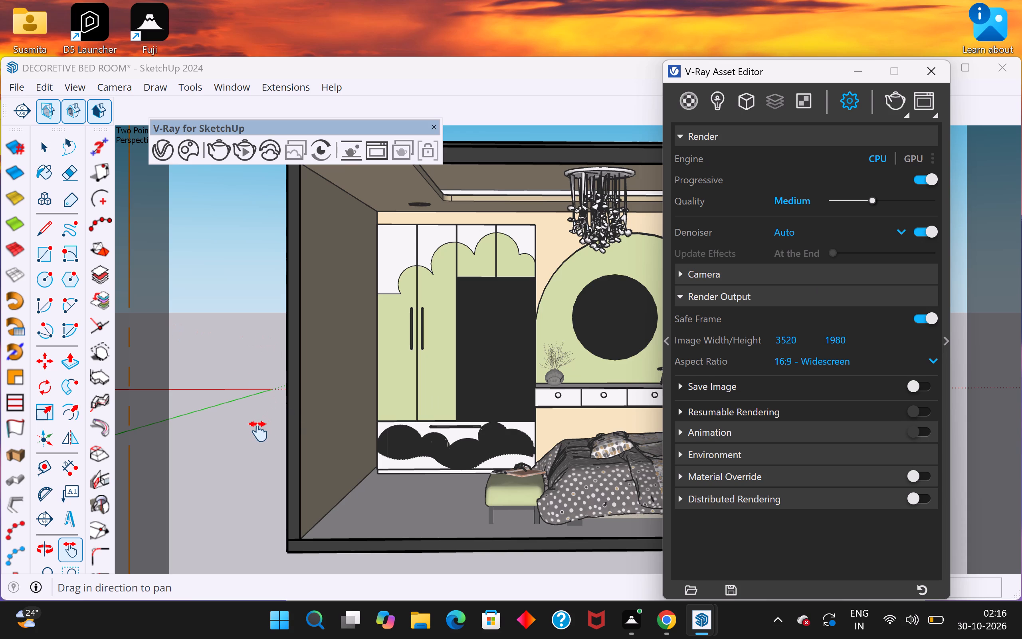
Narrow the SketchUp window and reposition it and the V-Ray Asset Editor so the two sit side by side.
scroll(258, 431, down, 1)
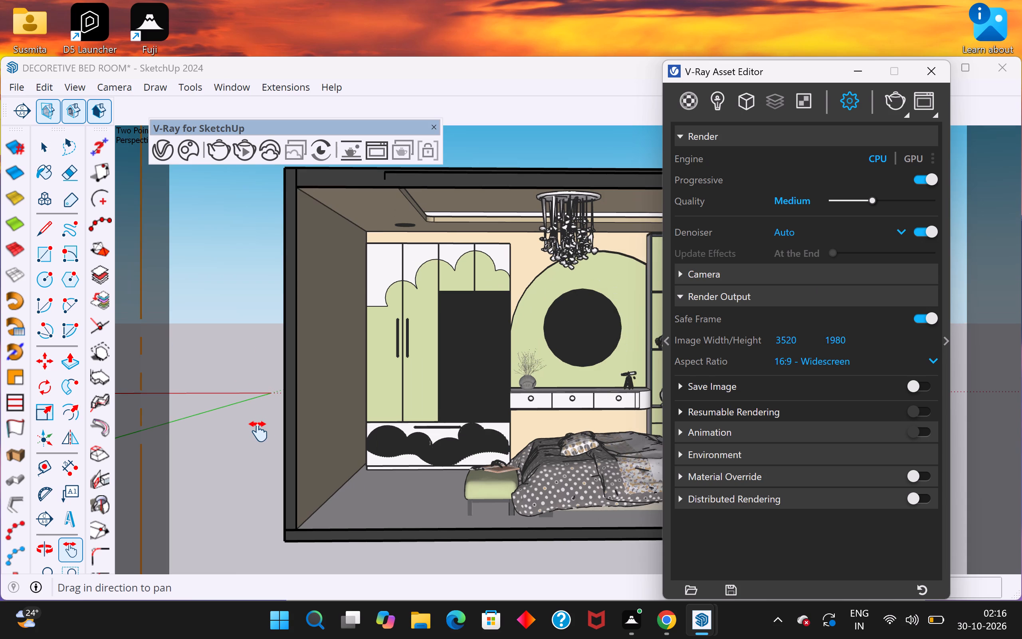
scroll(258, 431, up, 1)
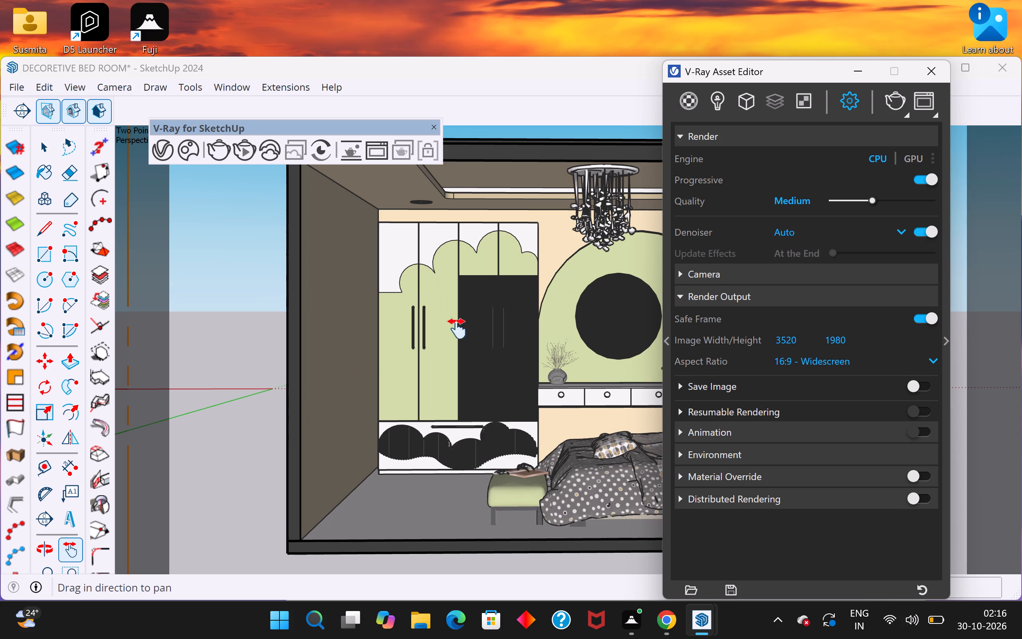
scroll(1006, 321, up, 1)
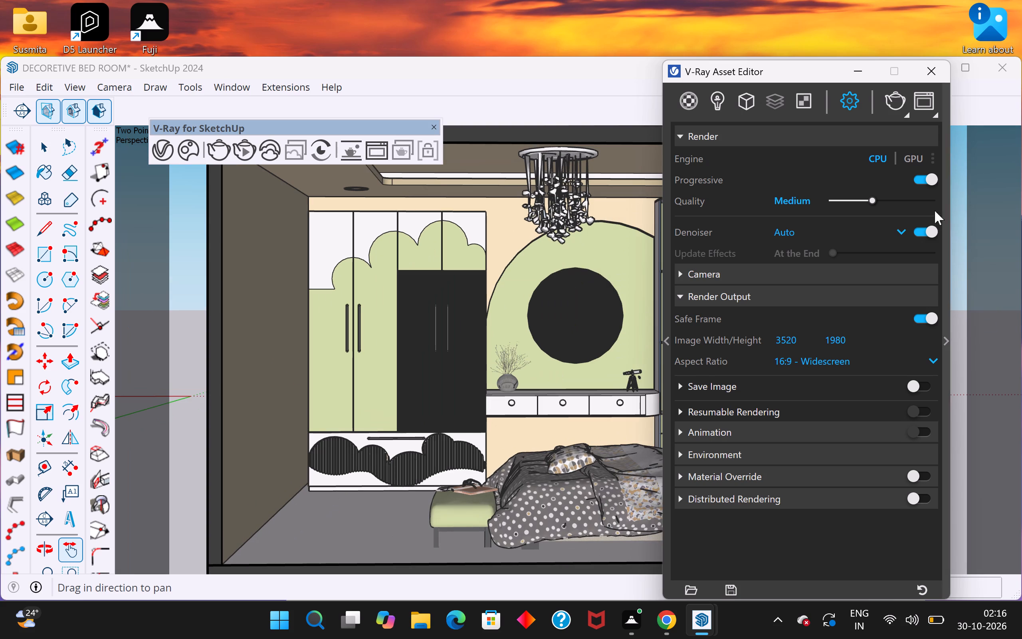
drag(832, 77, 833, 373)
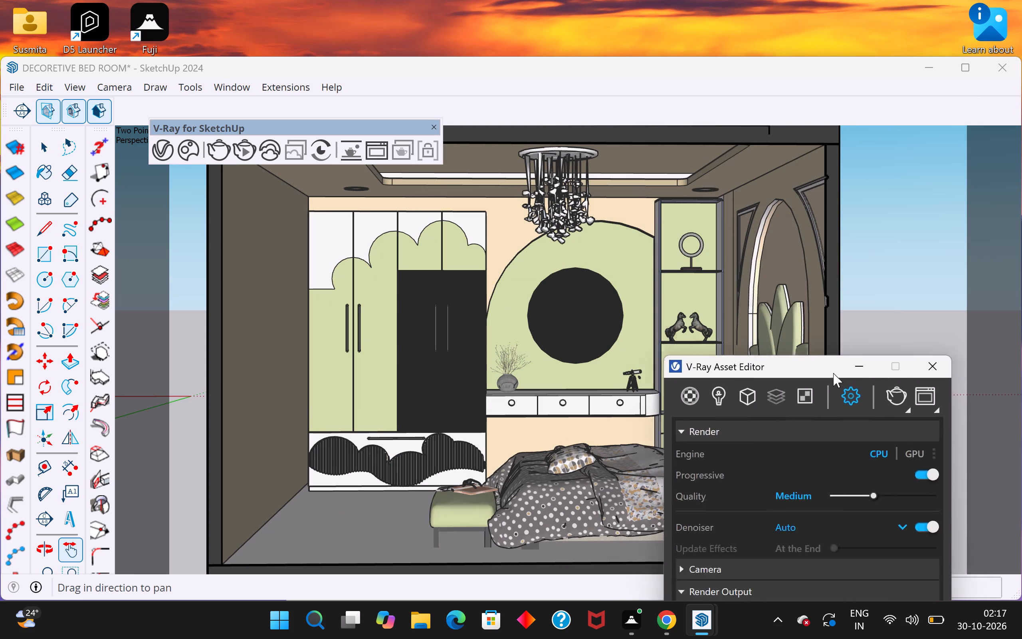
drag(833, 373, 860, 119)
drag(845, 79, 762, 75)
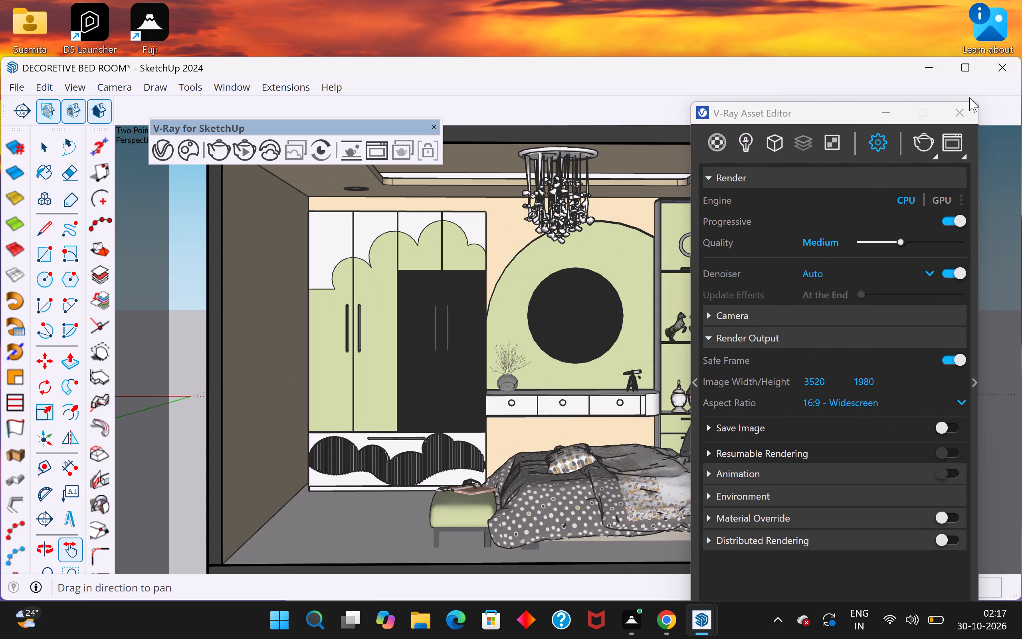
drag(1021, 105, 775, 115)
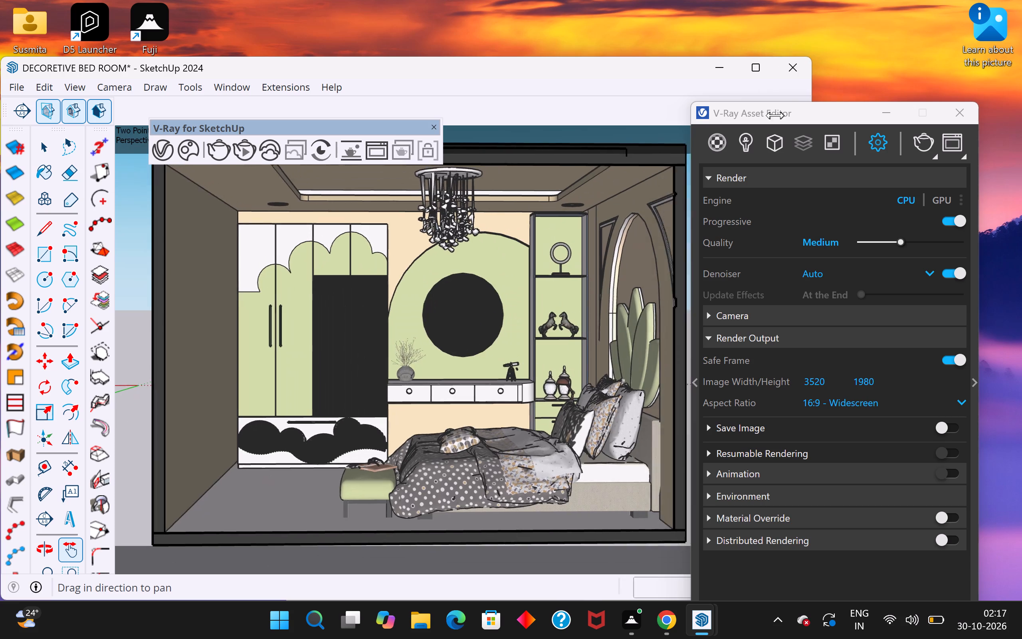
drag(775, 115, 693, 153)
scroll(657, 397, down, 4)
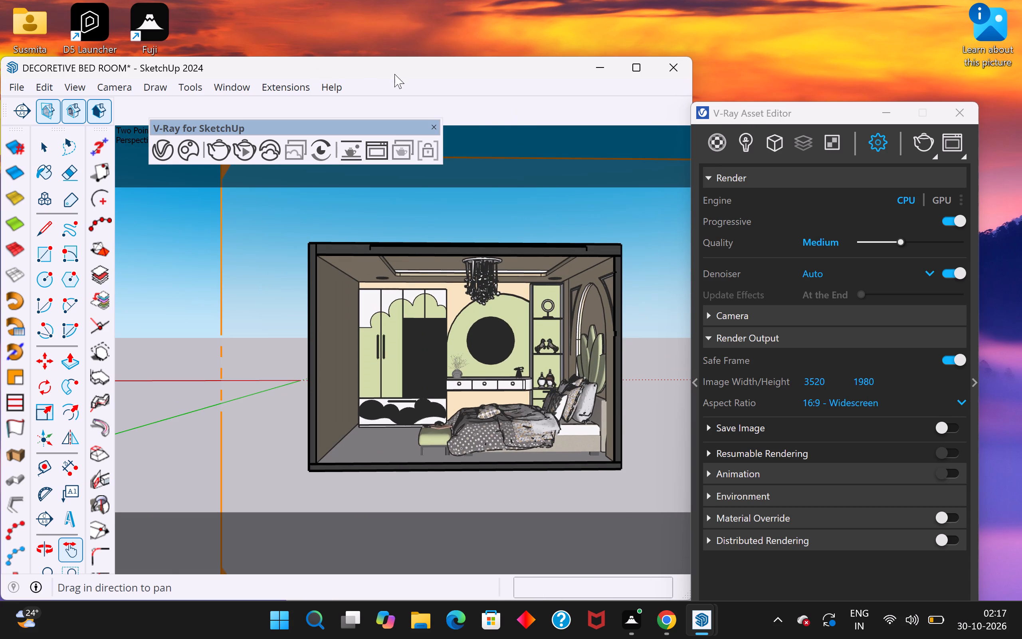
drag(516, 121, 552, 104)
drag(695, 88, 604, 105)
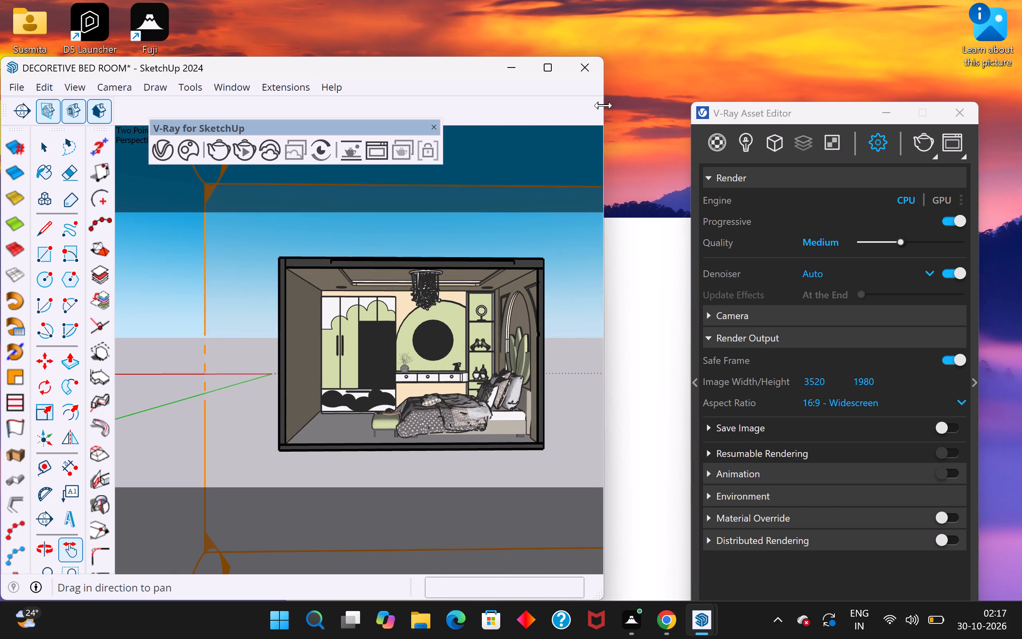
drag(604, 105, 572, 125)
scroll(564, 391, down, 1)
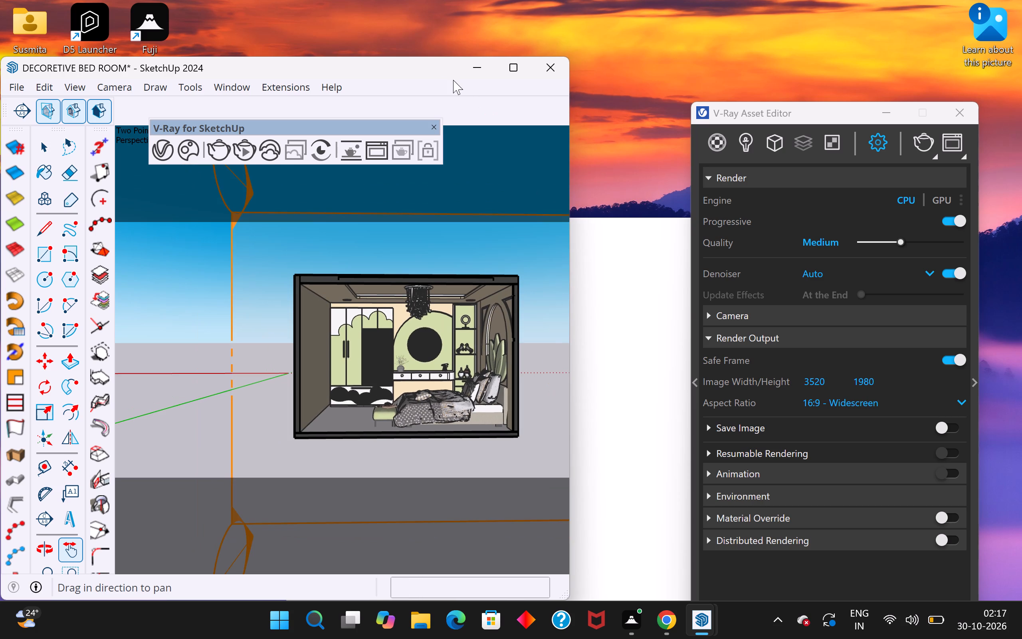
drag(431, 71, 566, 53)
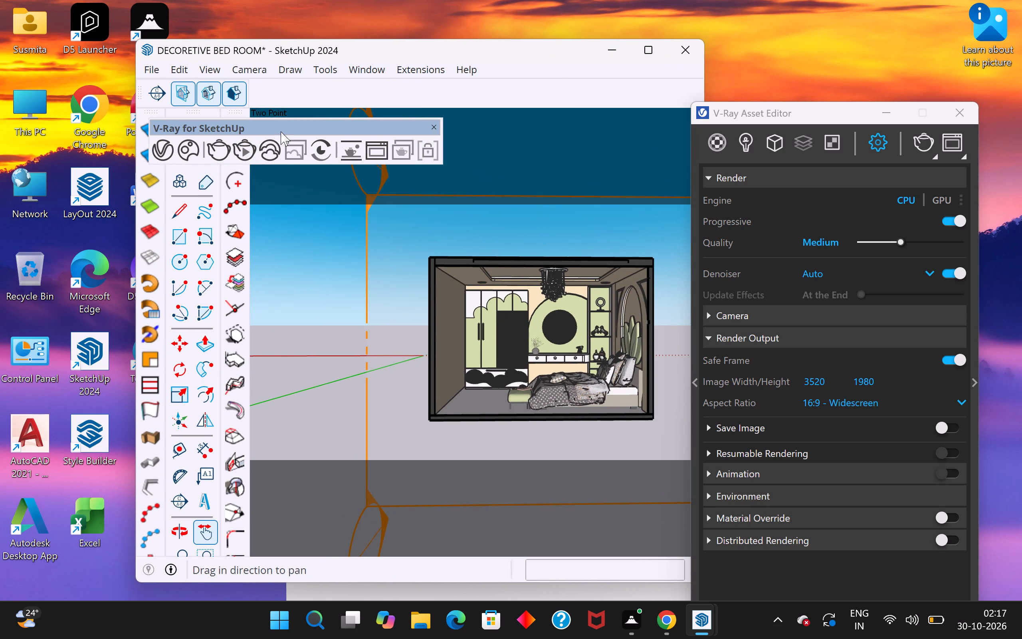
Dock the floating V-Ray for SketchUp tools as a vertical column alongside the drawing tools.
drag(288, 126, 463, 82)
click(262, 113)
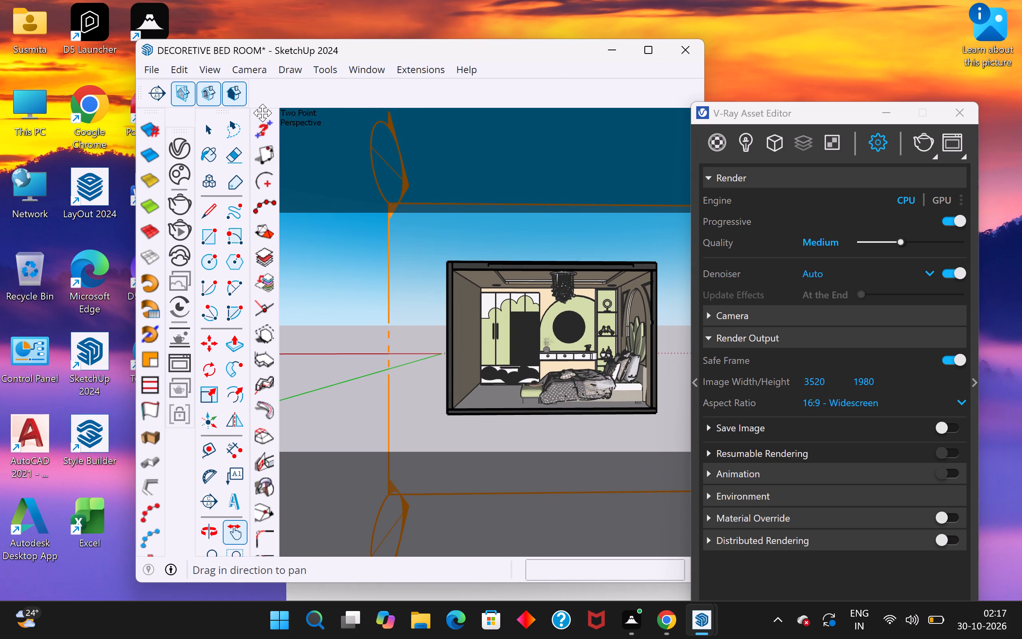
Hide the JHS PowerBar and 1001bit pro toolbars, keeping the V-Ray, Large Tool Set and Section tools.
right_click(488, 61)
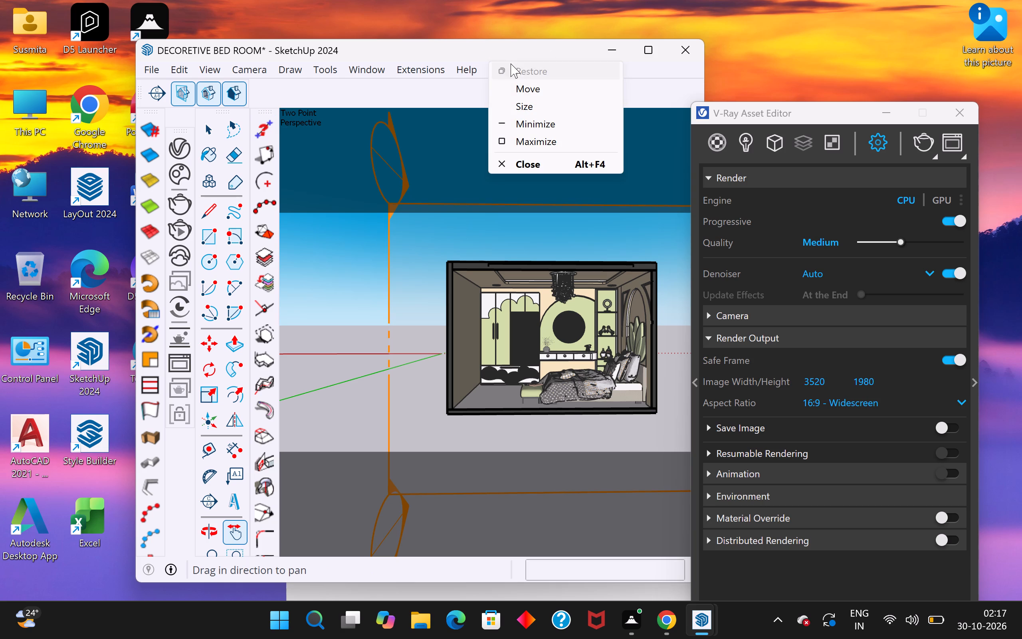
right_click(469, 83)
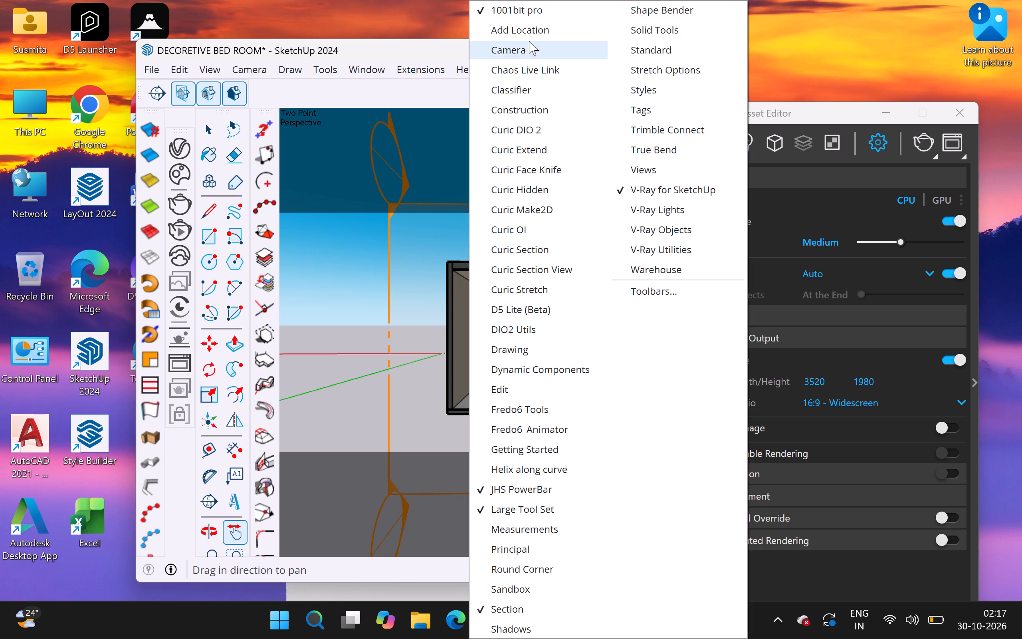
click(486, 490)
right_click(547, 70)
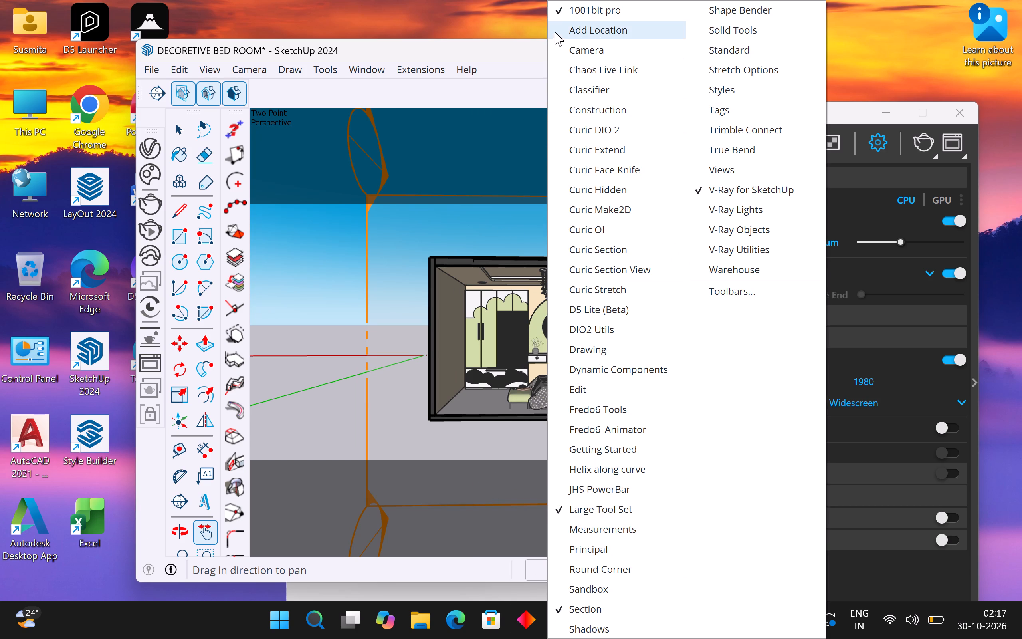
click(555, 8)
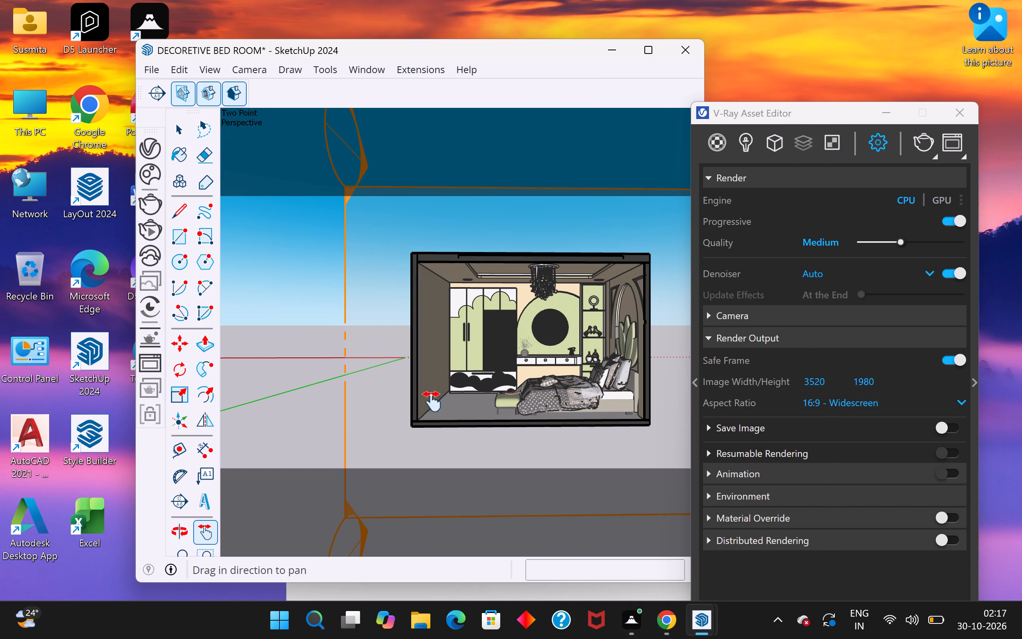
Move the V-Ray Asset Editor farther away from the SketchUp window to leave a gap between them.
drag(822, 116, 887, 101)
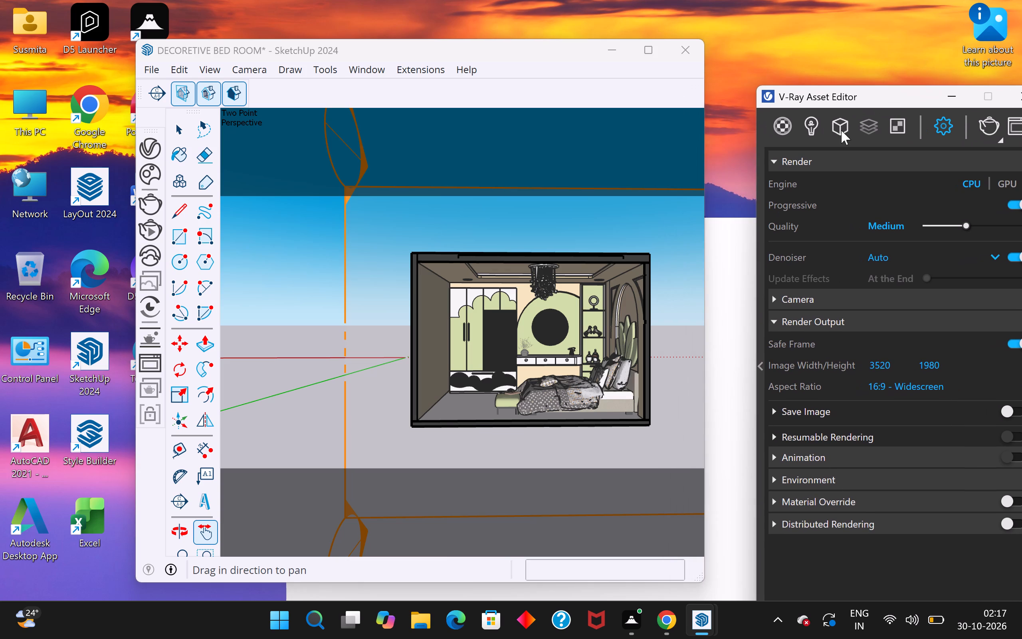
Reframe the camera closer on the bedroom's open front so the whole room fits large between the safe-frame bands.
scroll(512, 376, down, 2)
scroll(568, 407, down, 1)
middle_drag(593, 405, 576, 402)
scroll(614, 422, up, 14)
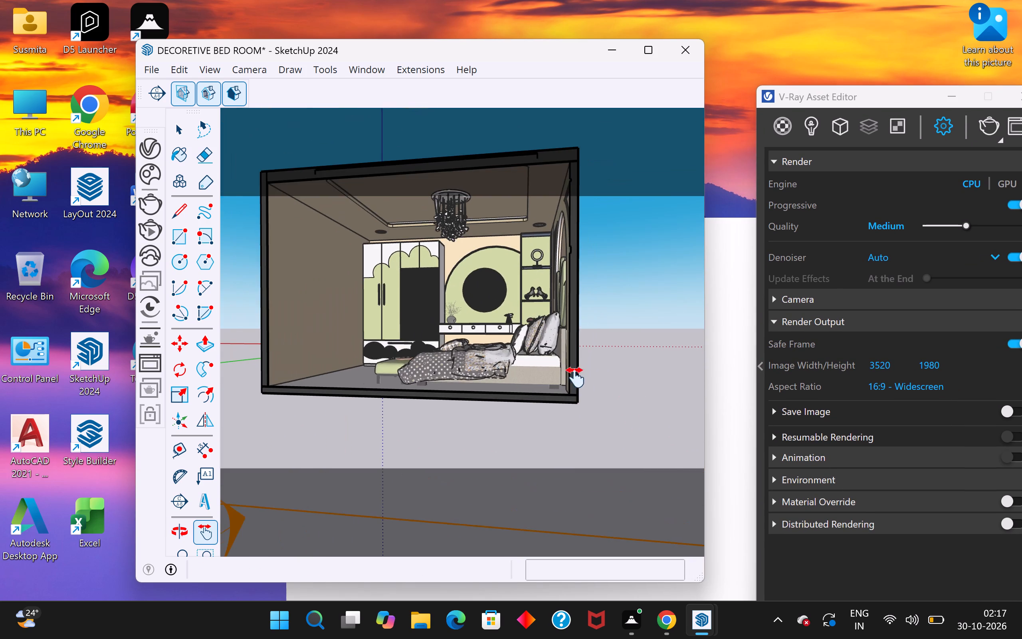
scroll(652, 446, down, 4)
middle_drag(526, 360, 568, 383)
scroll(482, 351, up, 1)
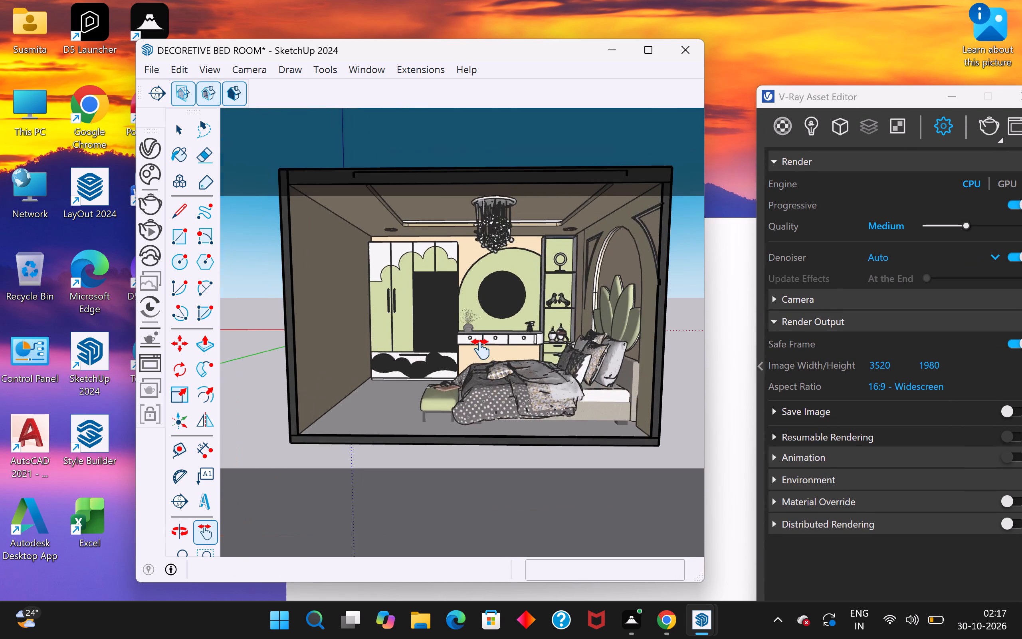
scroll(481, 349, up, 2)
scroll(478, 387, down, 2)
scroll(525, 183, up, 2)
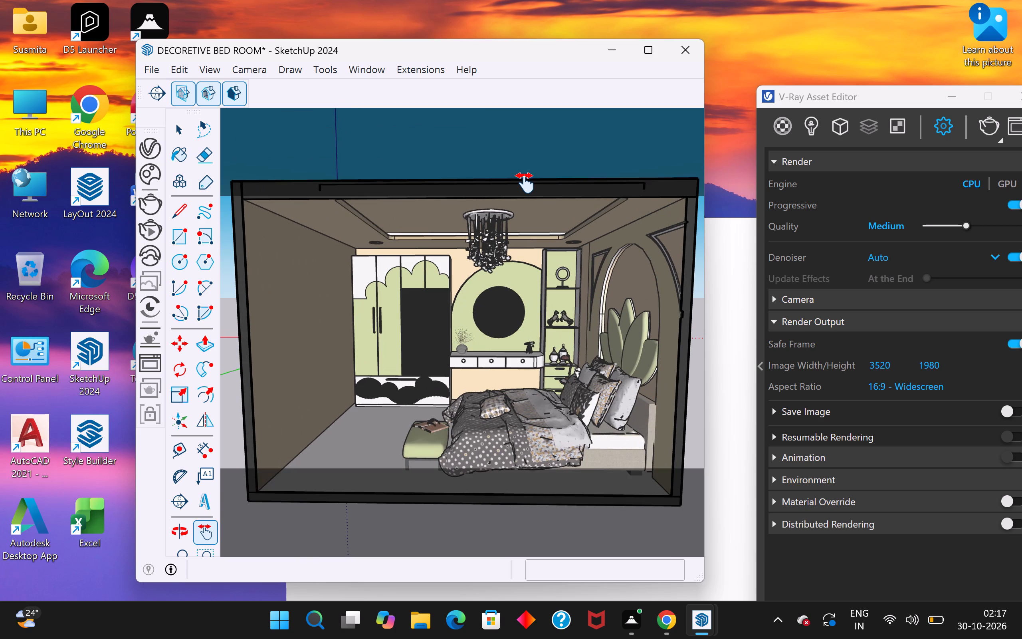
scroll(511, 288, down, 1)
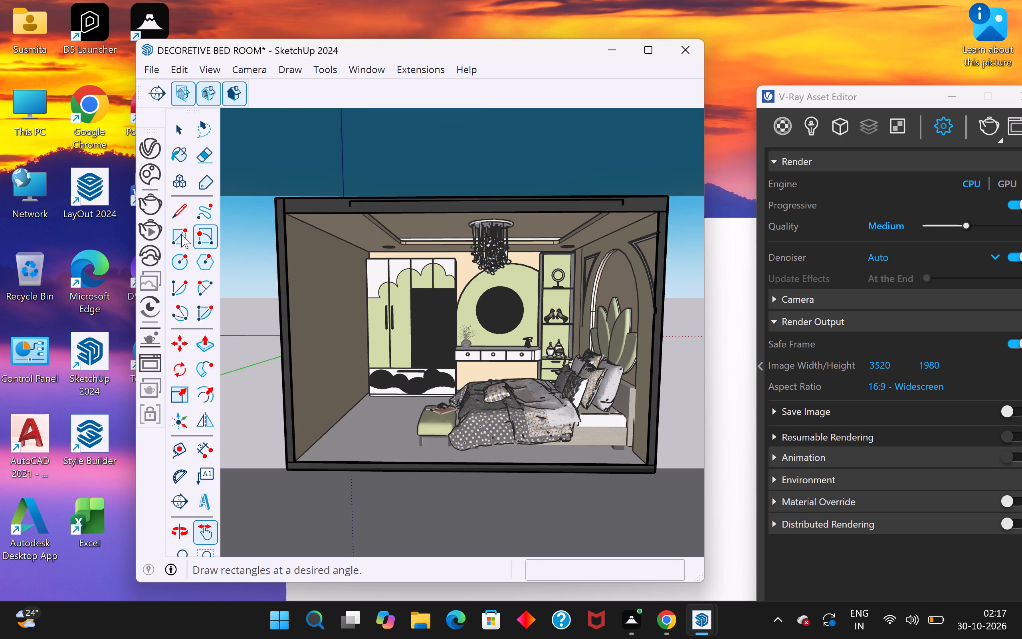
Widen the SketchUp window slightly on the side away from the V-Ray Asset Editor.
drag(133, 265, 125, 265)
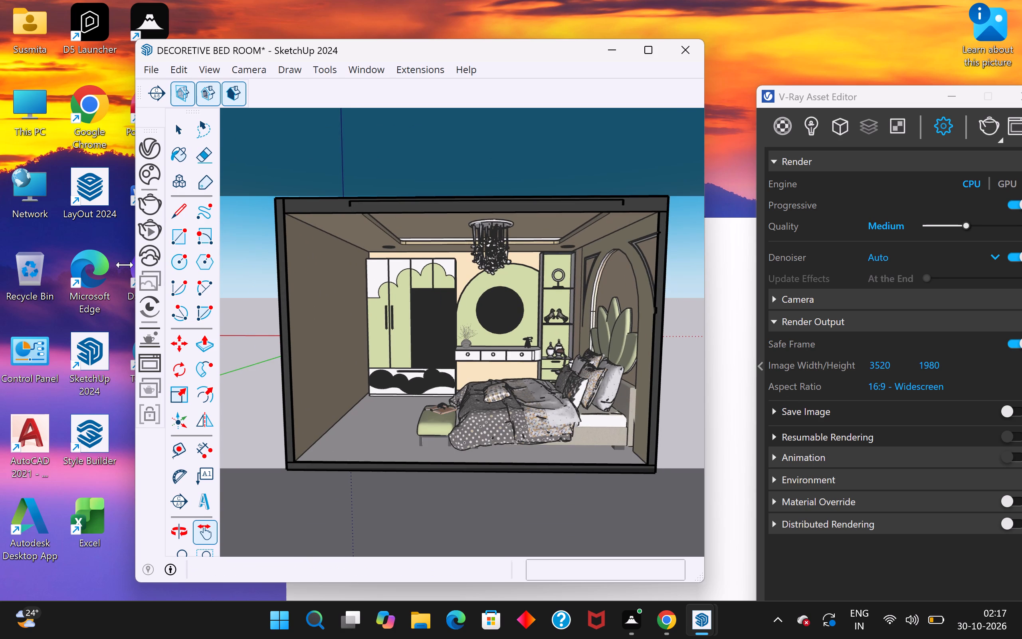
drag(125, 265, 122, 264)
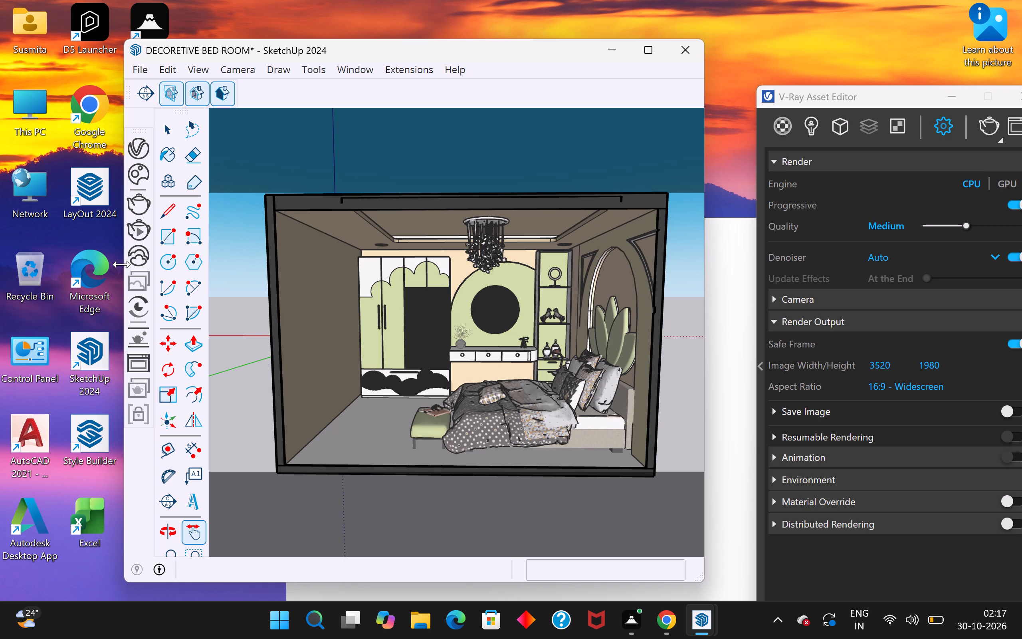
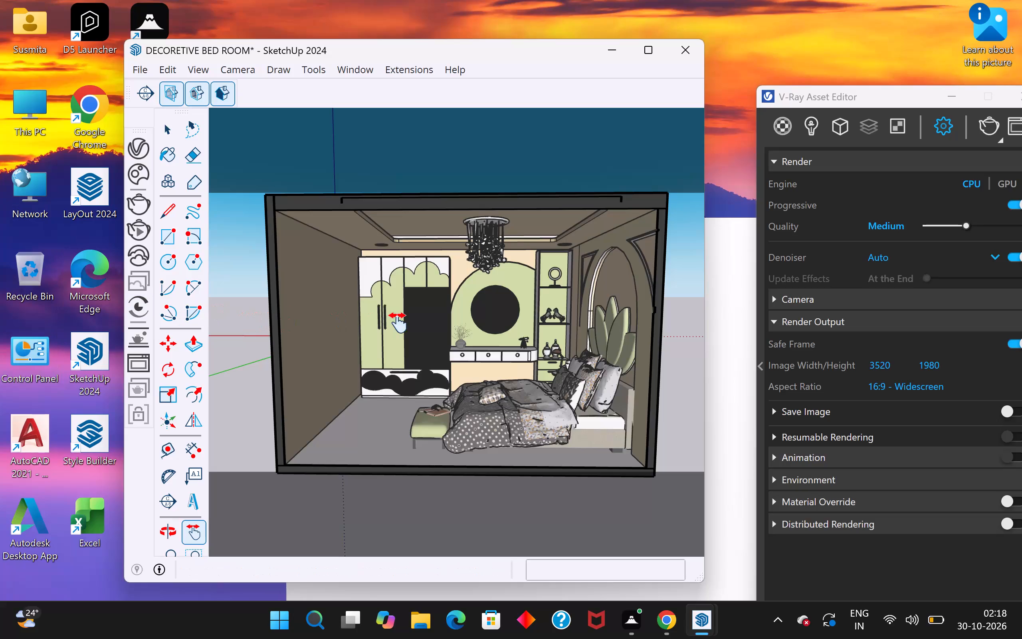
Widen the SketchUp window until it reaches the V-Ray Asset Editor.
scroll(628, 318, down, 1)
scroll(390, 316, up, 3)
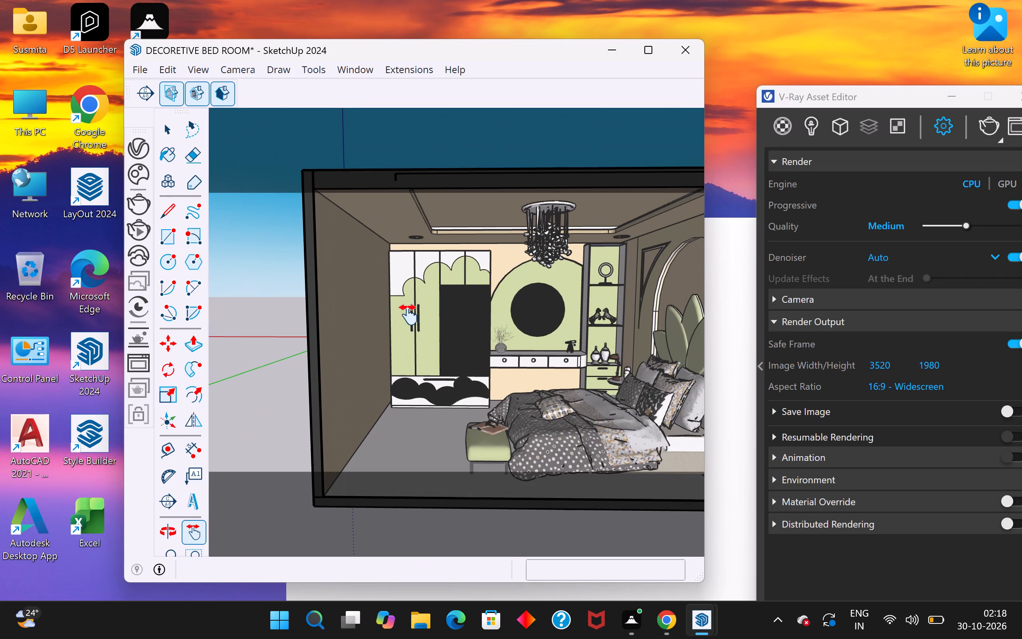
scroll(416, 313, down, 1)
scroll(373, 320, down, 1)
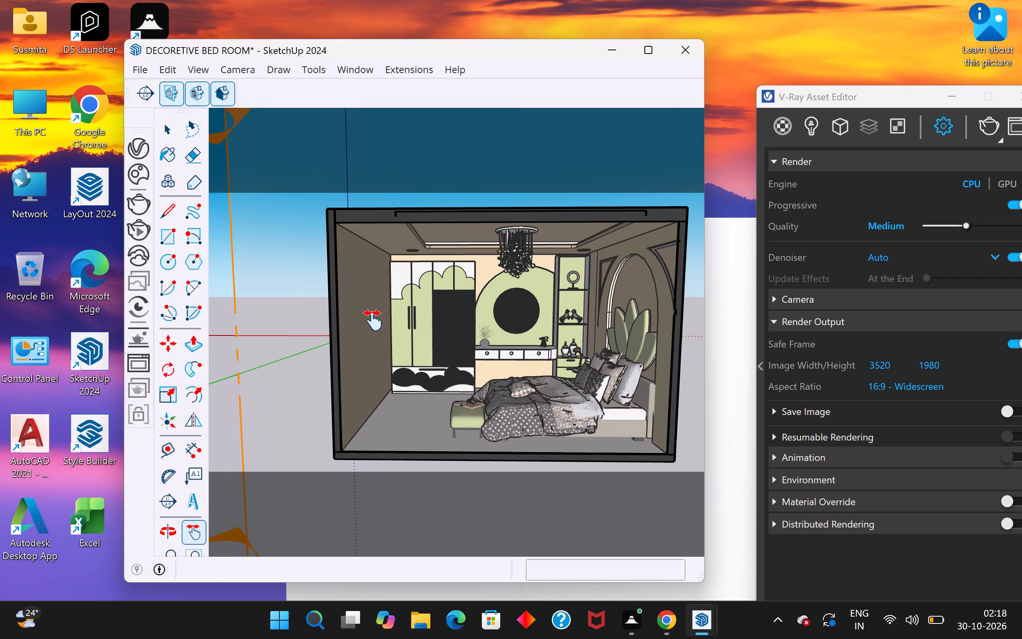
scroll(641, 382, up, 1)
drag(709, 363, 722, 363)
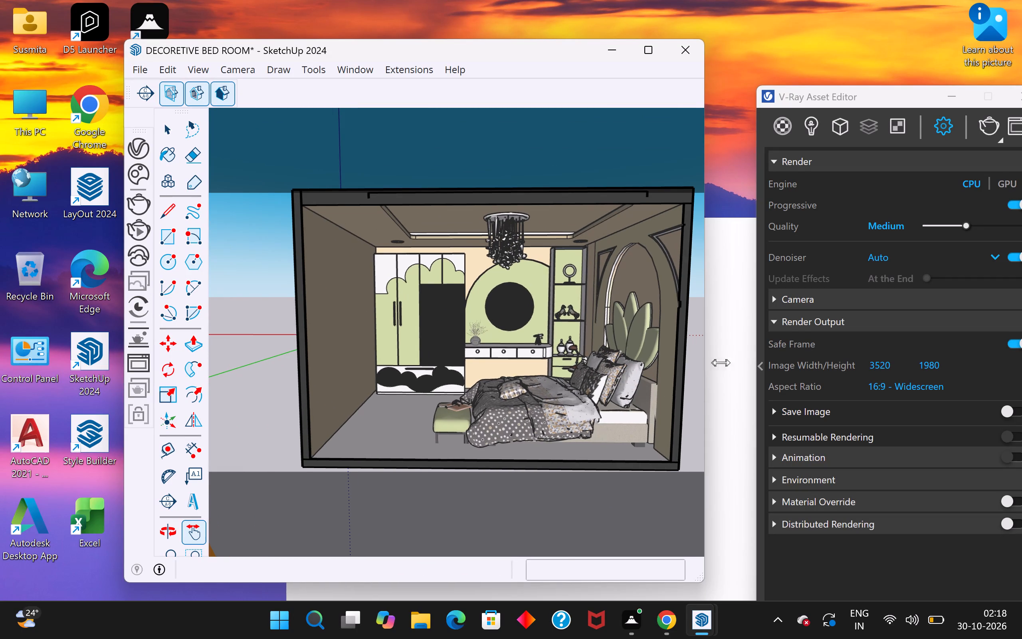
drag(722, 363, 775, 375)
Switch the bedroom camera to two-point perspective.
scroll(403, 380, down, 1)
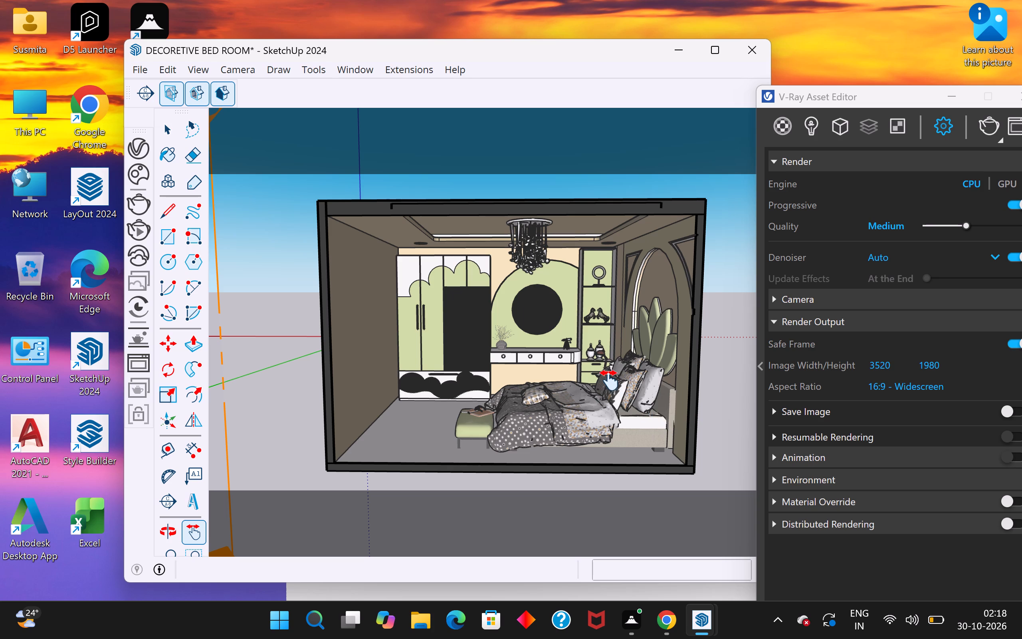
scroll(609, 380, up, 2)
scroll(607, 382, down, 1)
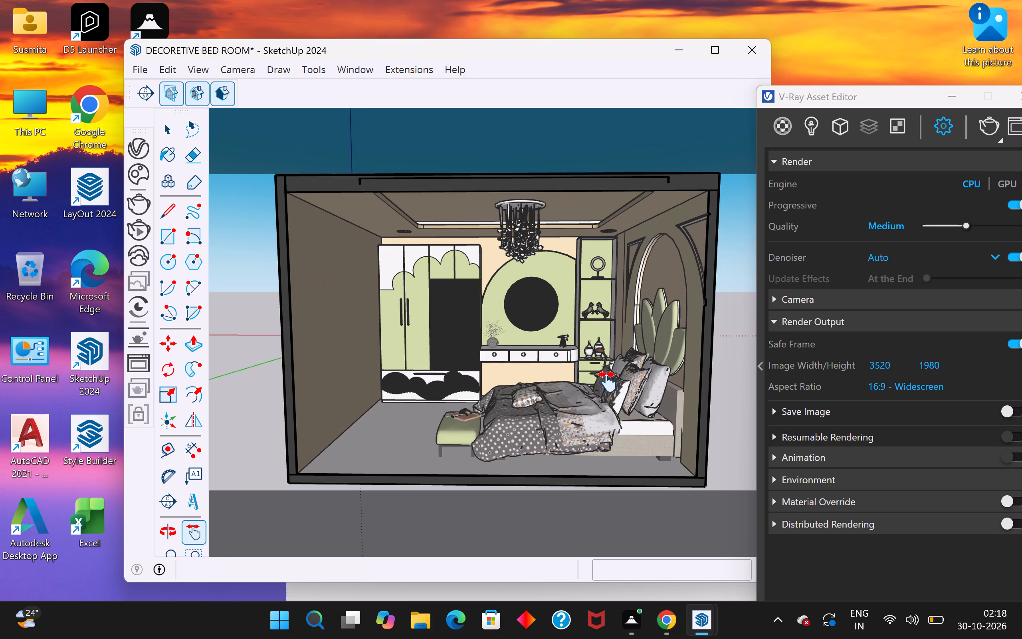
click(242, 71)
click(289, 190)
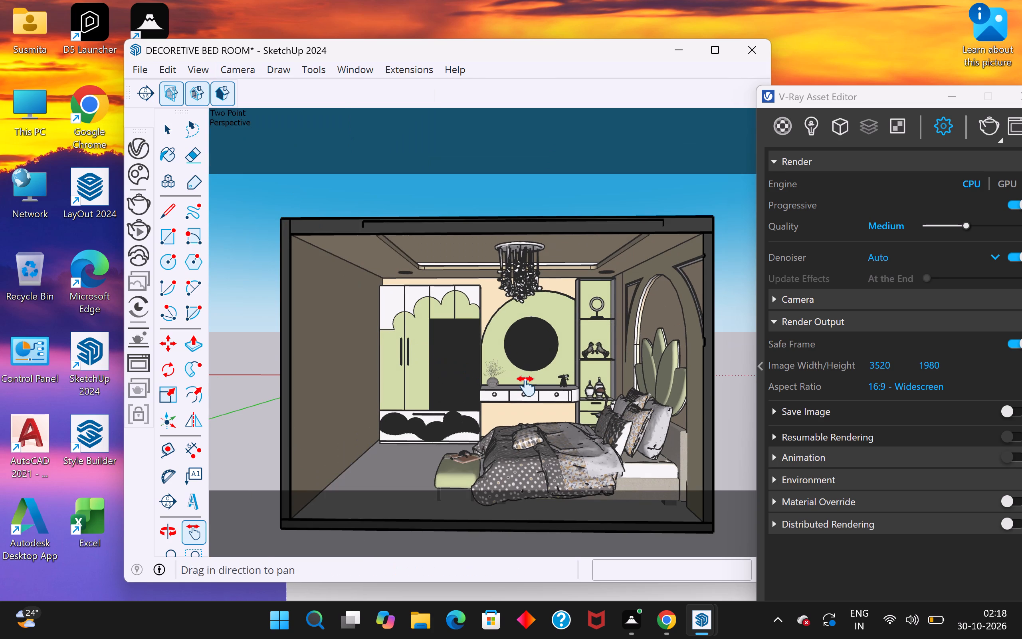
Reframe the bedroom in two-point perspective so the interior fills the view between the safe-frame bands.
scroll(526, 386, down, 4)
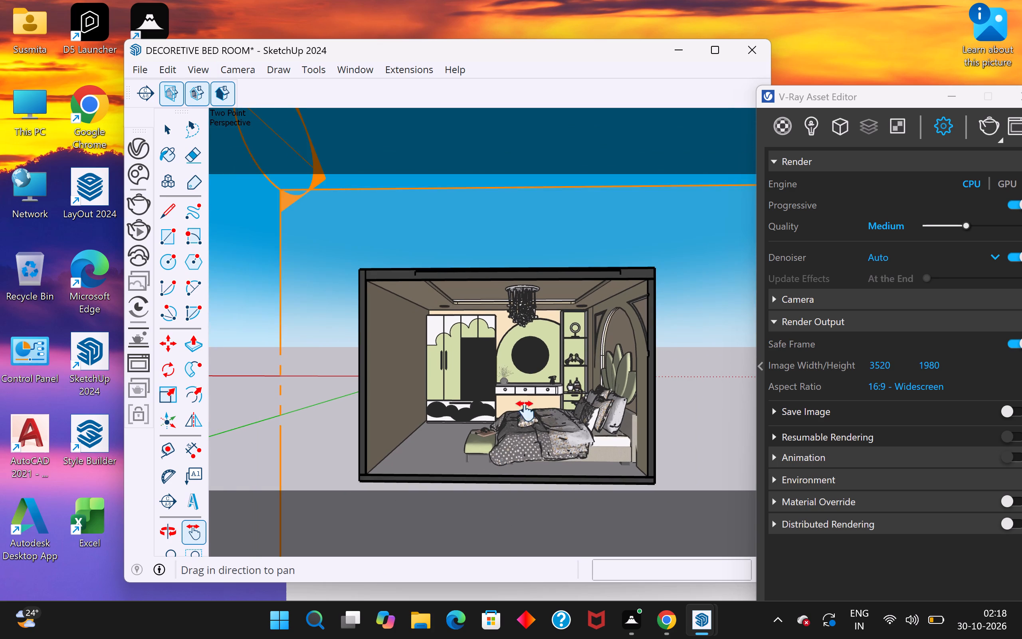
scroll(520, 484, up, 1)
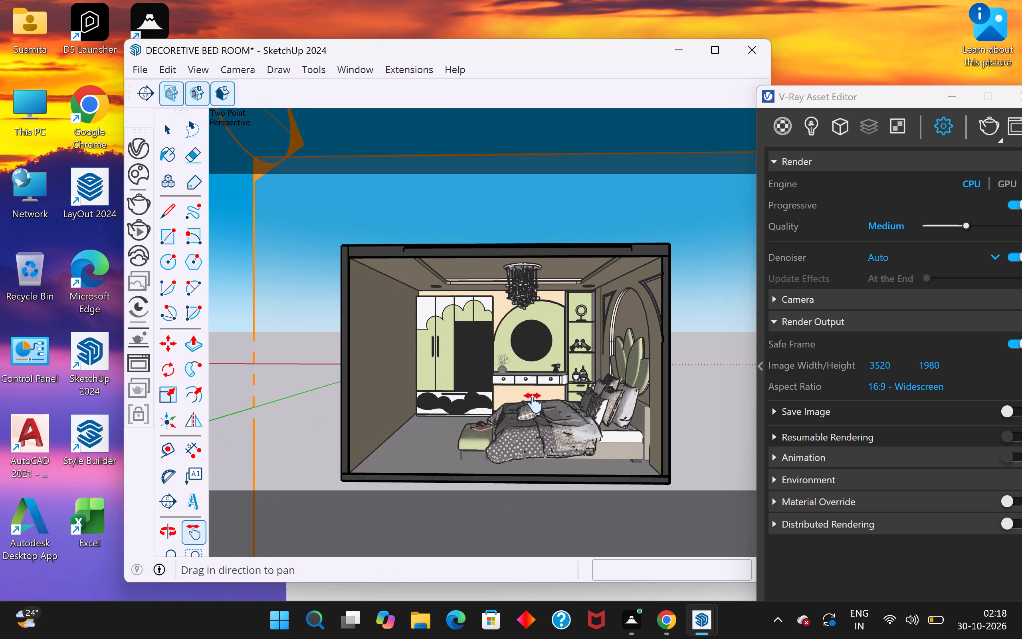
scroll(524, 452, down, 2)
scroll(513, 499, up, 4)
scroll(515, 351, up, 1)
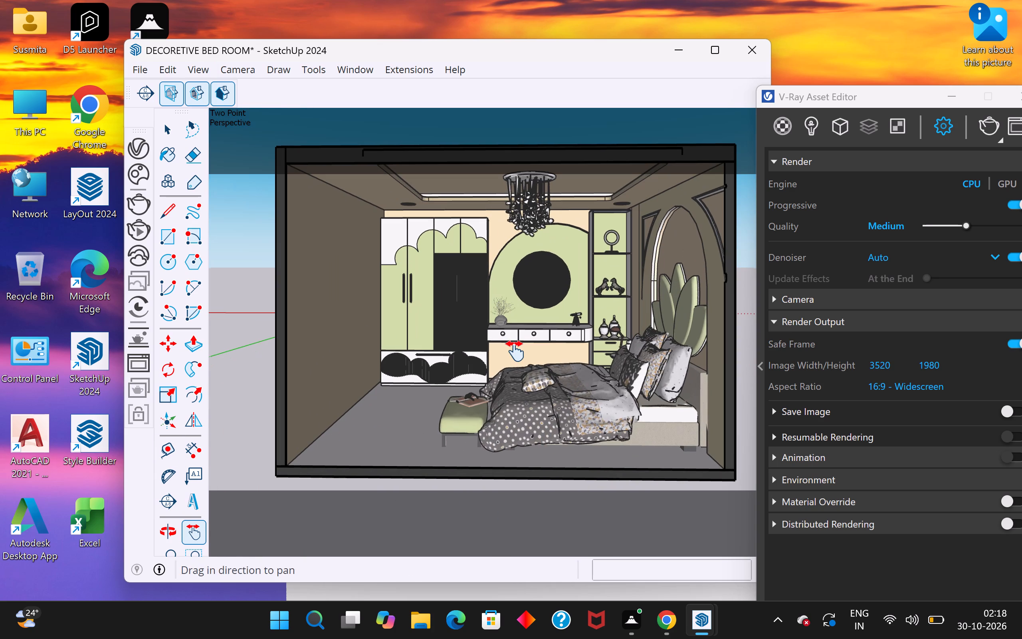
scroll(536, 185, down, 1)
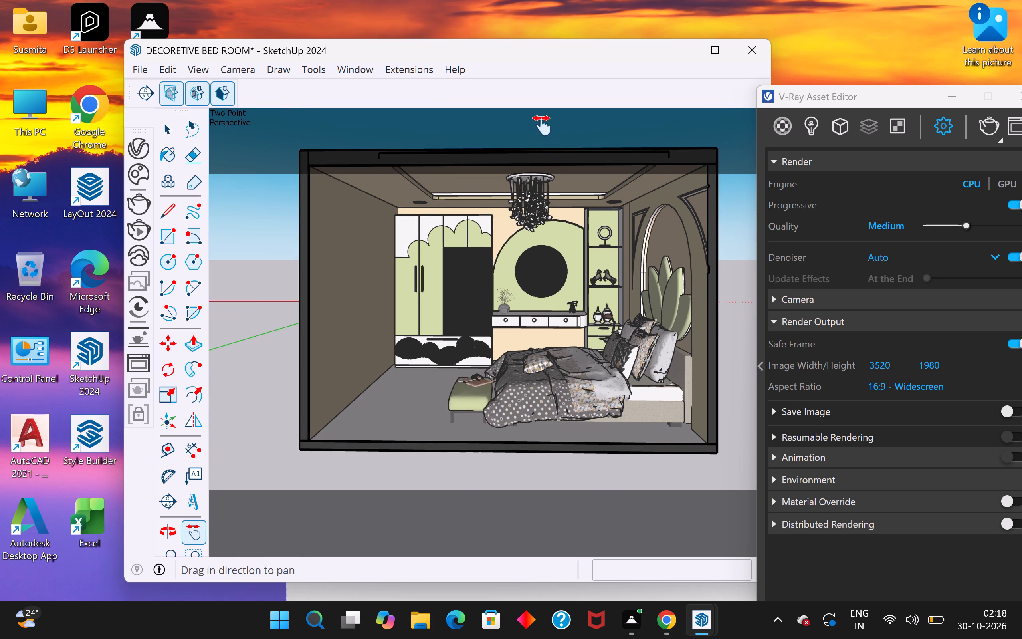
scroll(474, 439, down, 2)
scroll(535, 175, up, 1)
scroll(511, 304, up, 1)
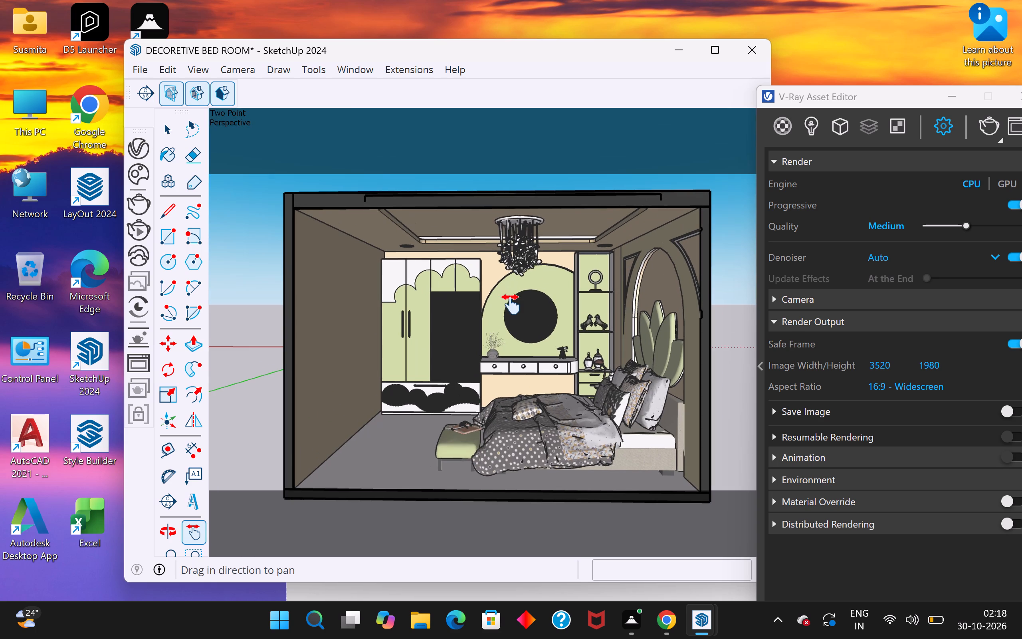
scroll(414, 369, up, 1)
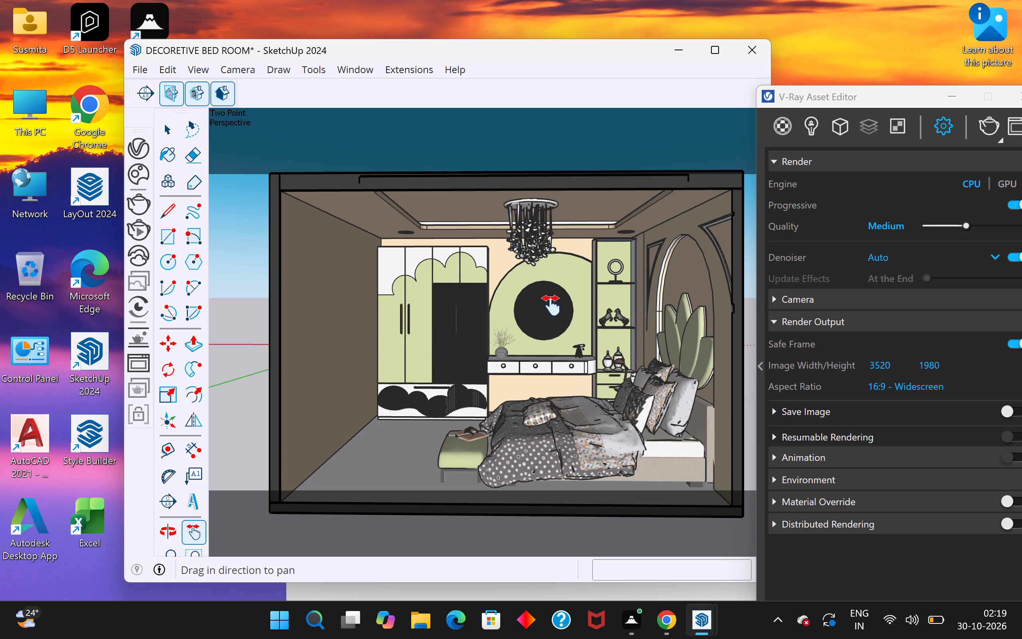
scroll(551, 306, down, 1)
scroll(538, 396, up, 3)
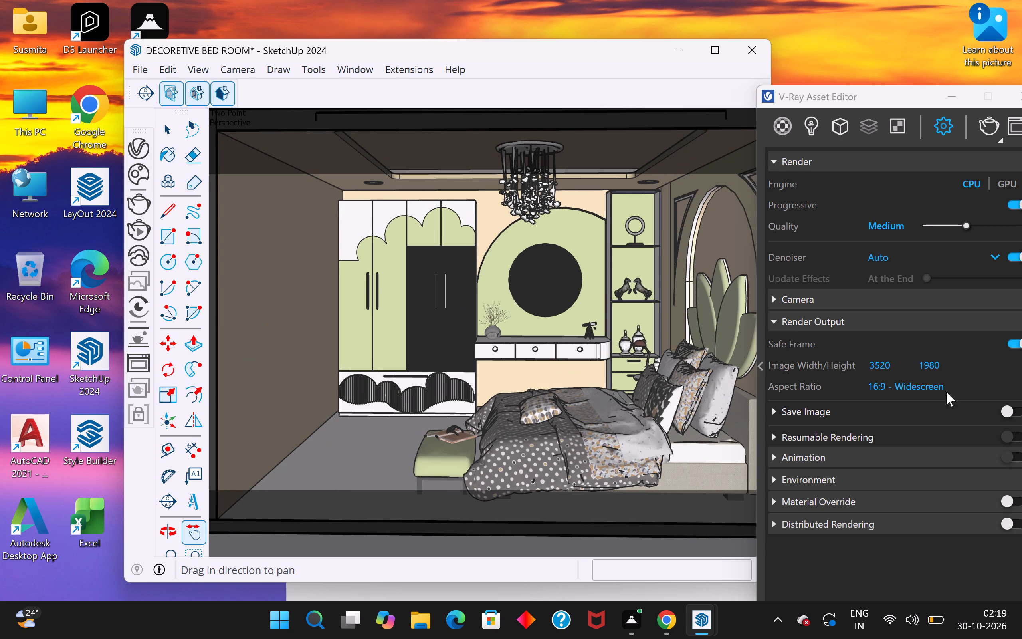
Maximize the SketchUp window and move the V-Ray Asset Editor clear of the bedroom view.
drag(880, 101, 994, 101)
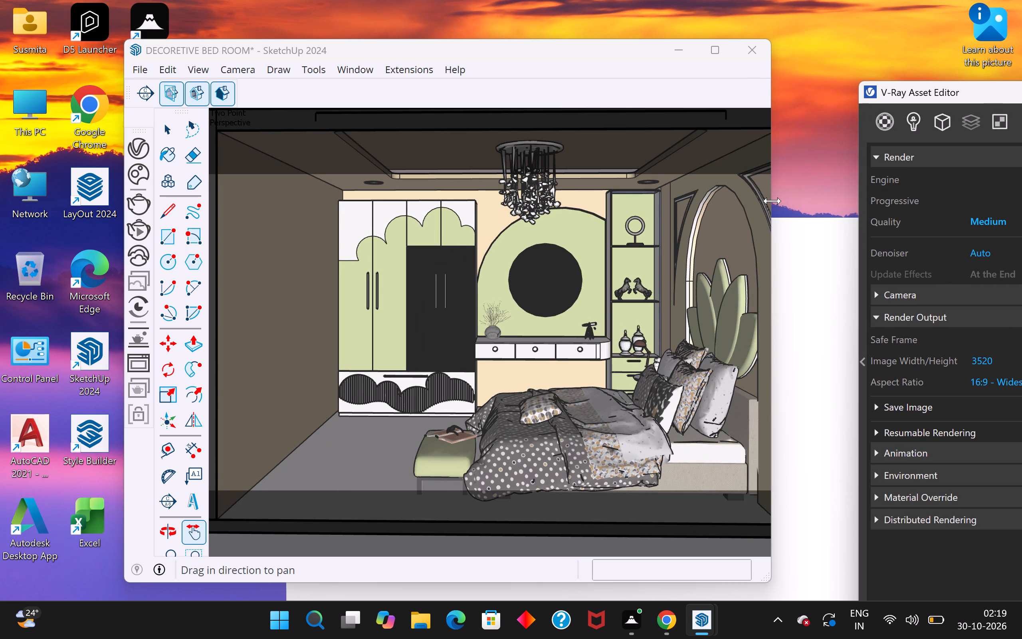
drag(773, 201, 857, 207)
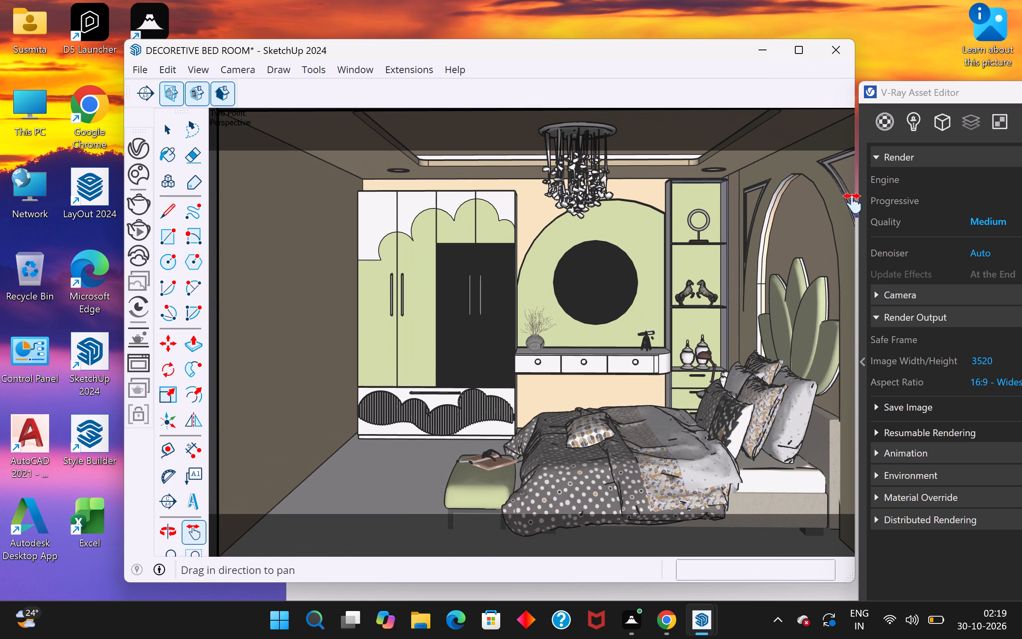
click(804, 55)
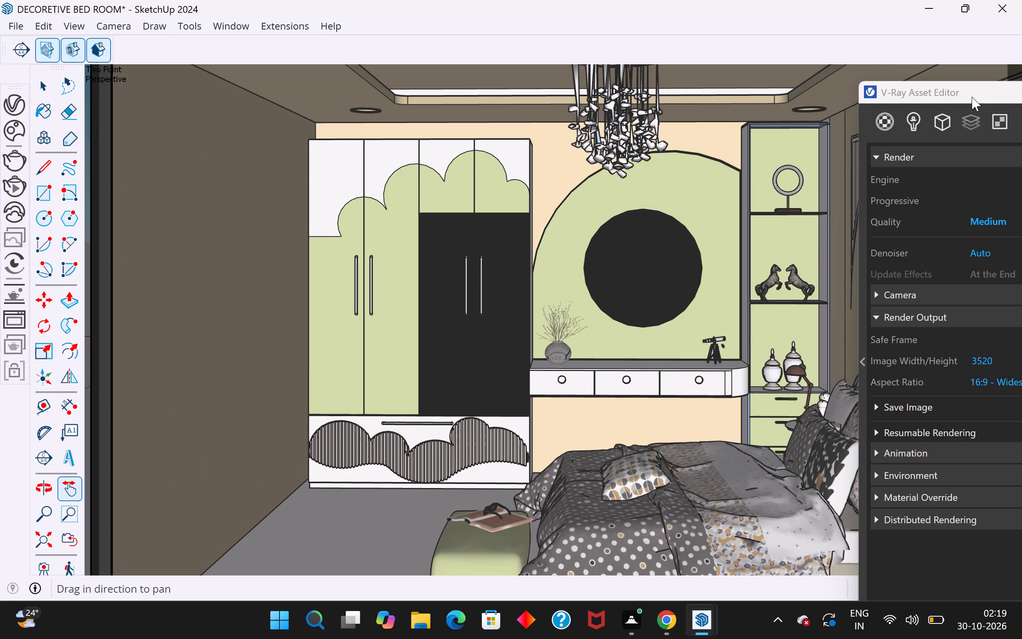
drag(972, 97, 925, 540)
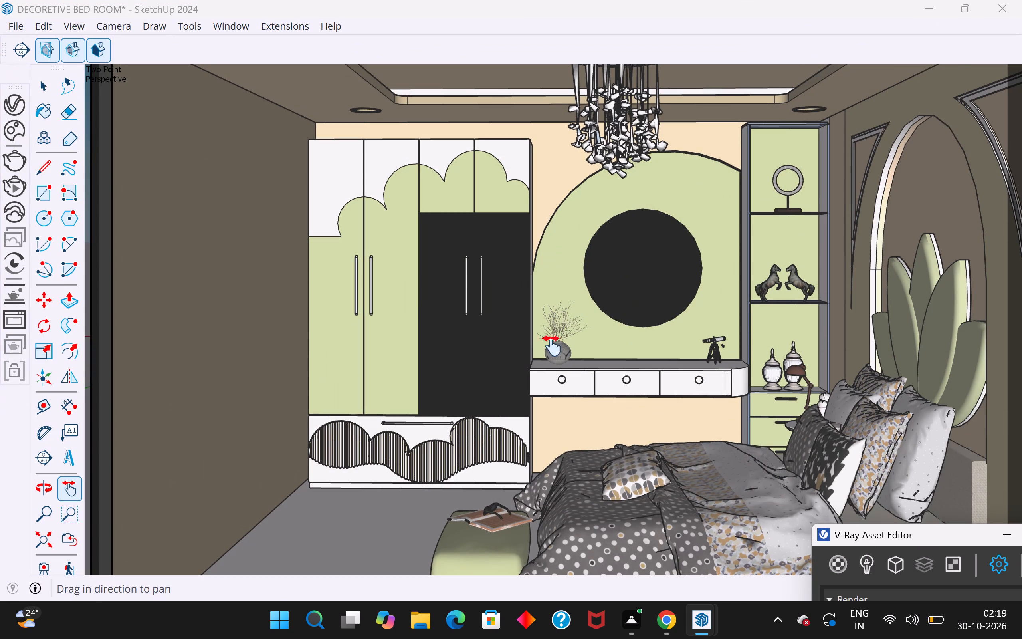
Adjust the framing with the Zoom tool so the wardrobe, dressing unit and bed fill the enlarged view.
click(44, 510)
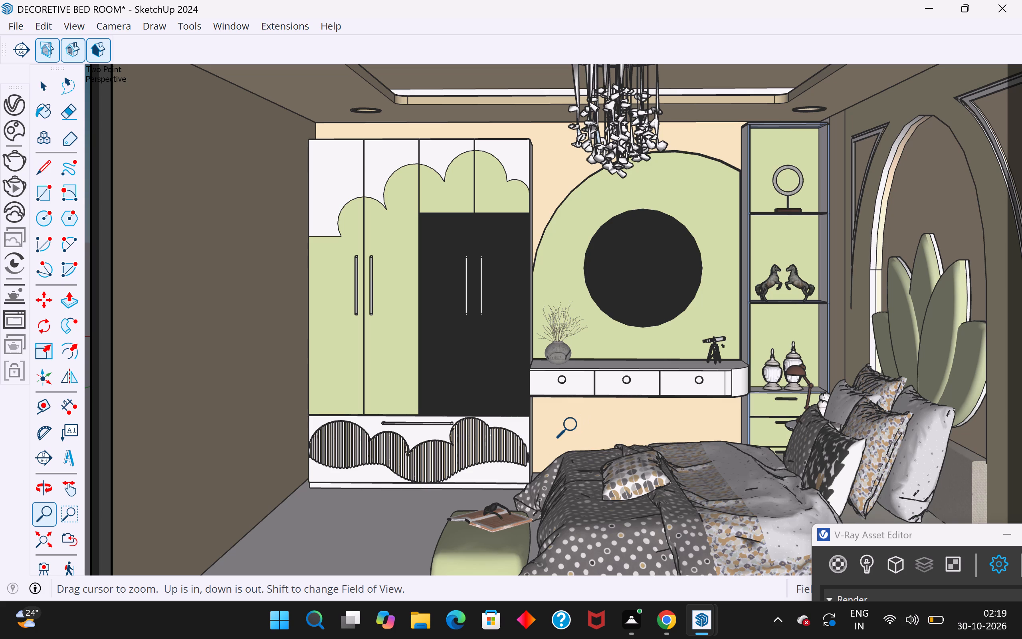
drag(570, 423, 571, 439)
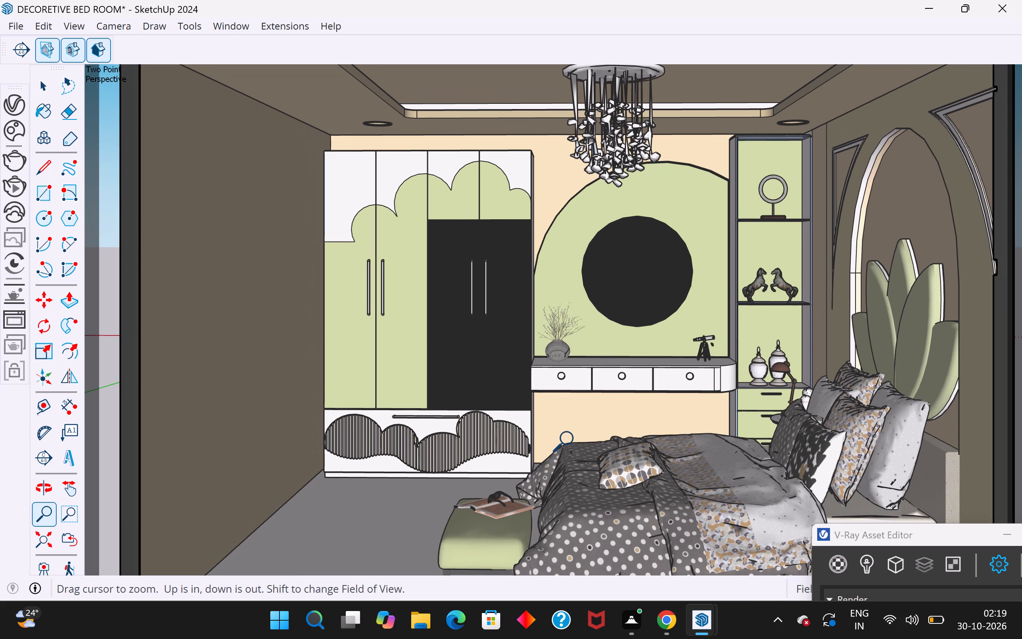
drag(571, 439, 563, 428)
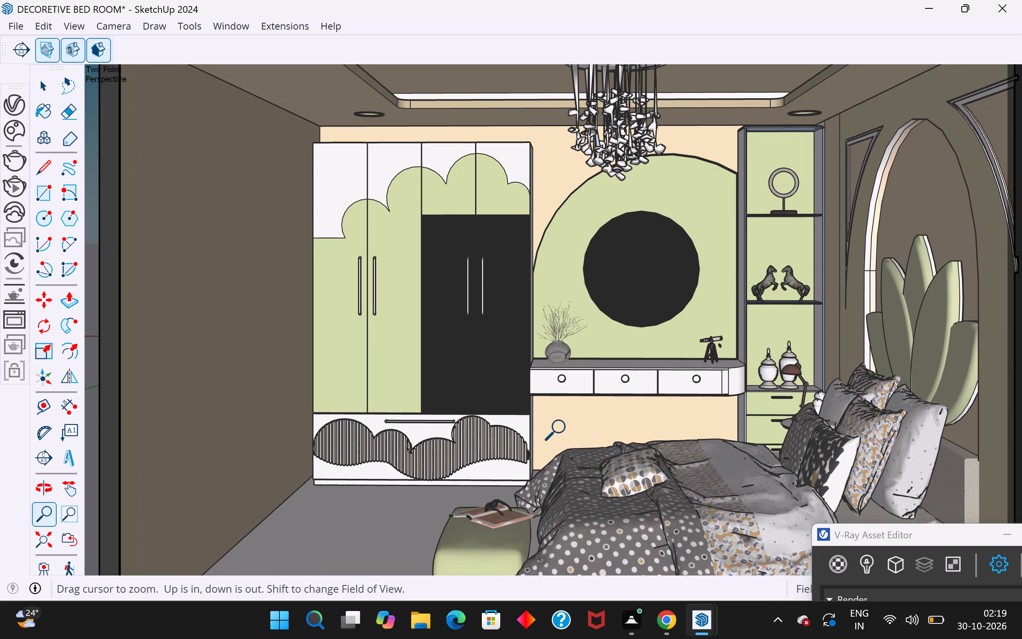
scroll(558, 429, down, 3)
scroll(558, 429, up, 2)
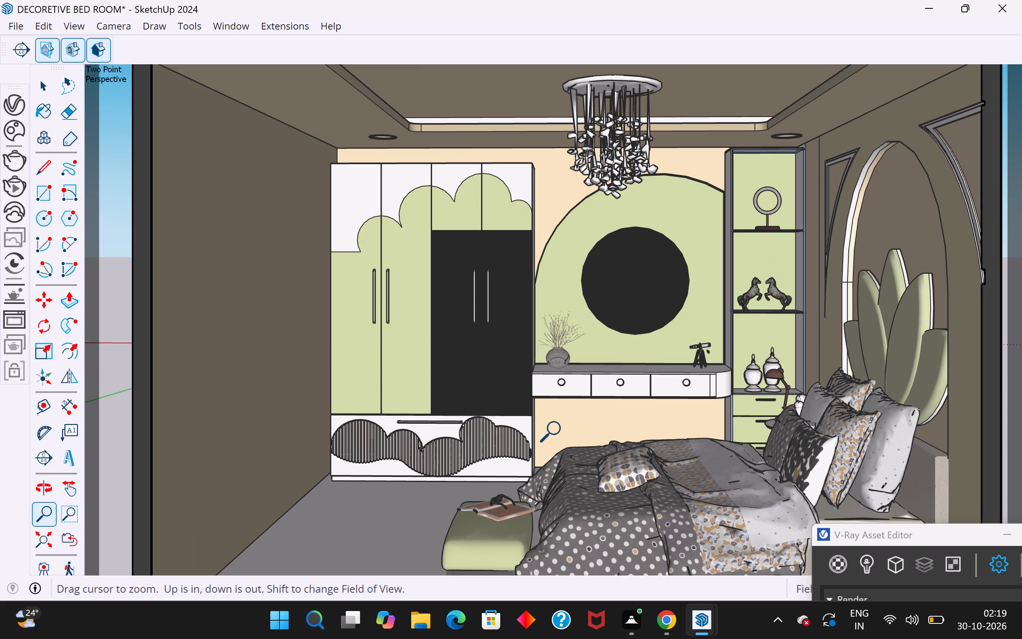
scroll(558, 429, up, 1)
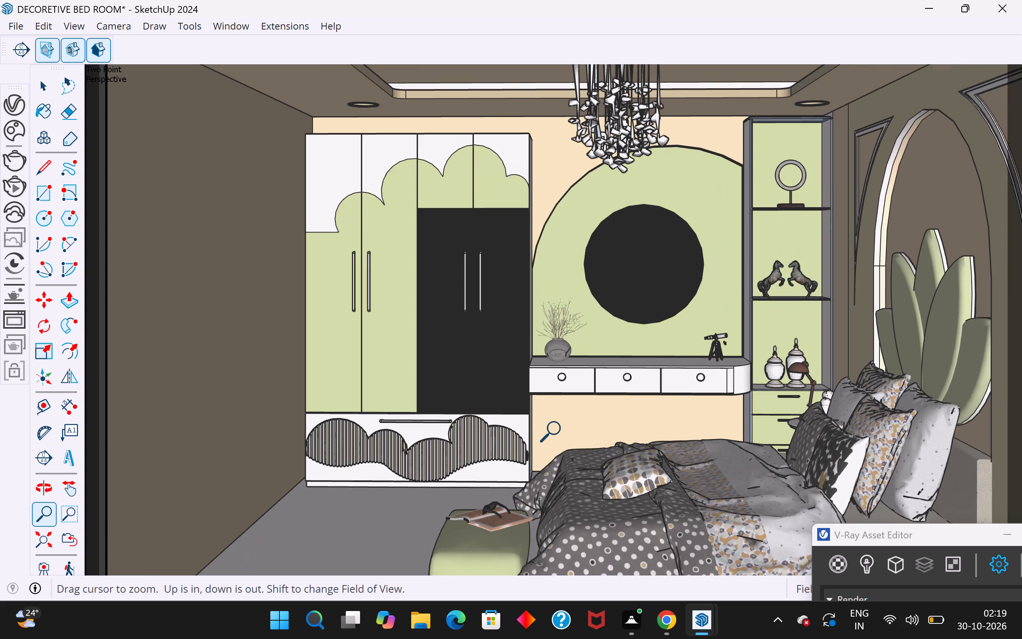
scroll(558, 429, up, 1)
scroll(558, 429, down, 1)
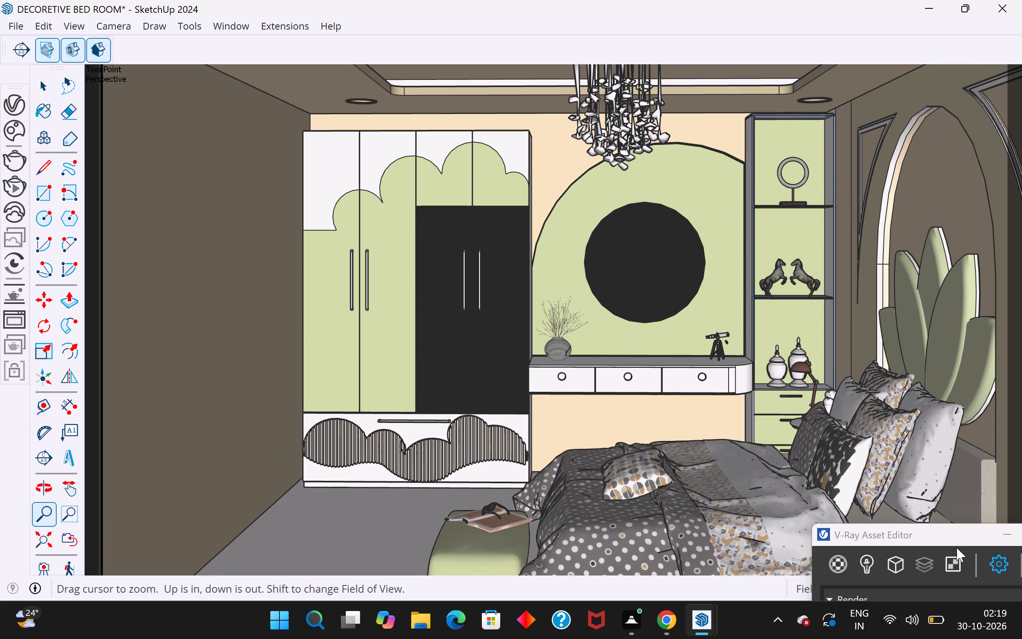
Bring the V-Ray Asset Editor over the model to check its render output settings, and move it clear of the bedroom again.
drag(957, 530, 633, 170)
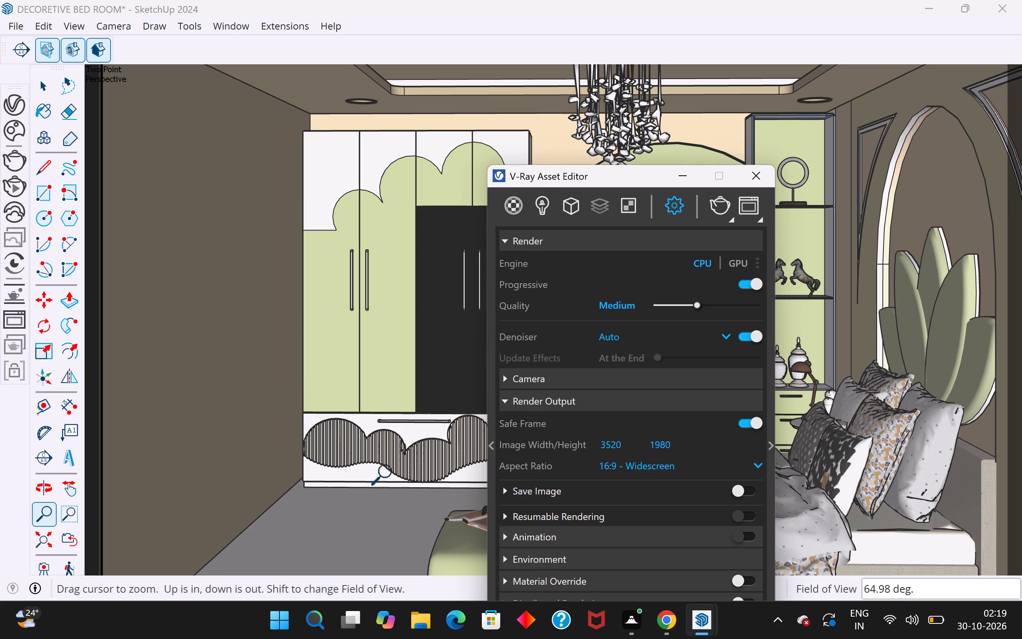
scroll(378, 479, down, 1)
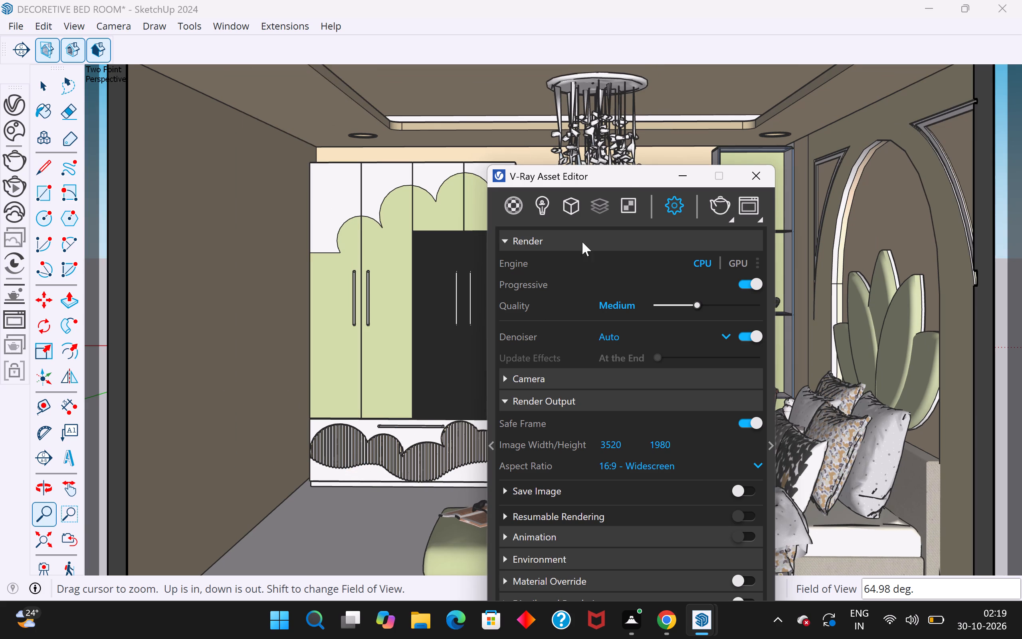
drag(627, 173, 783, 600)
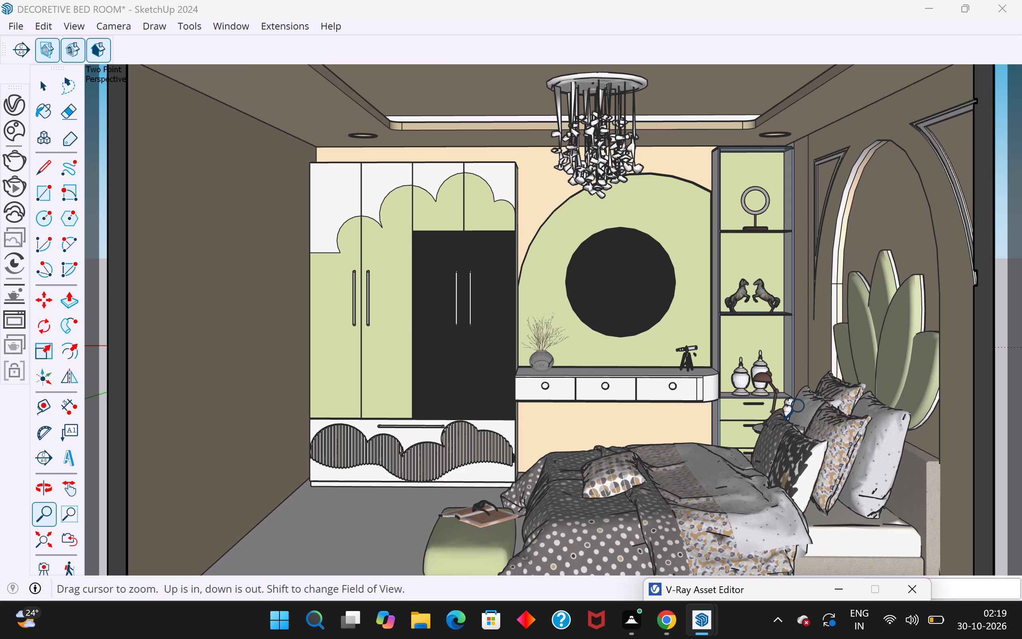
scroll(527, 392, down, 1)
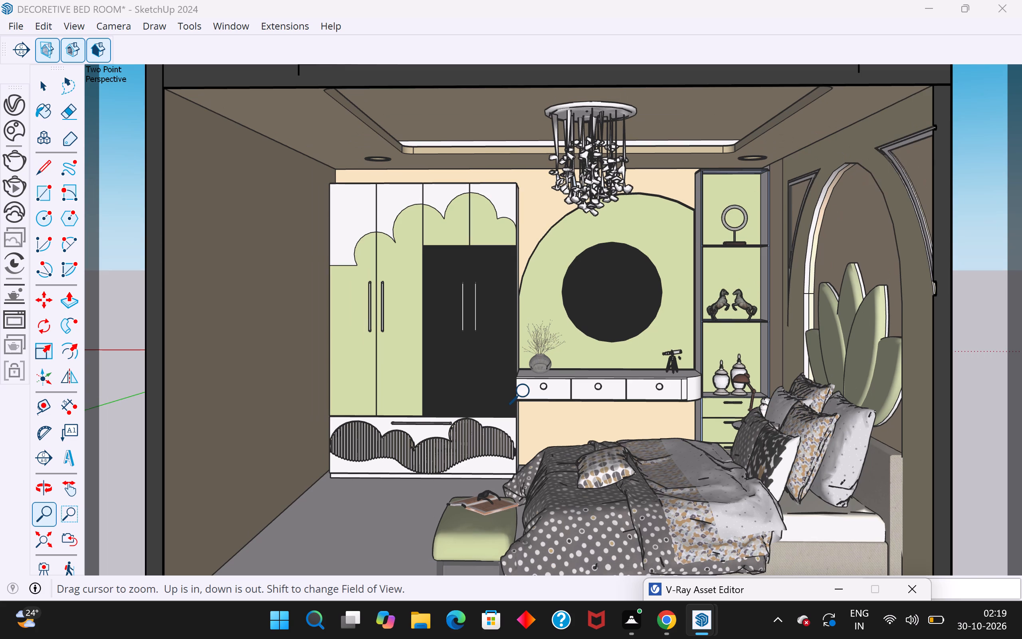
scroll(527, 392, up, 1)
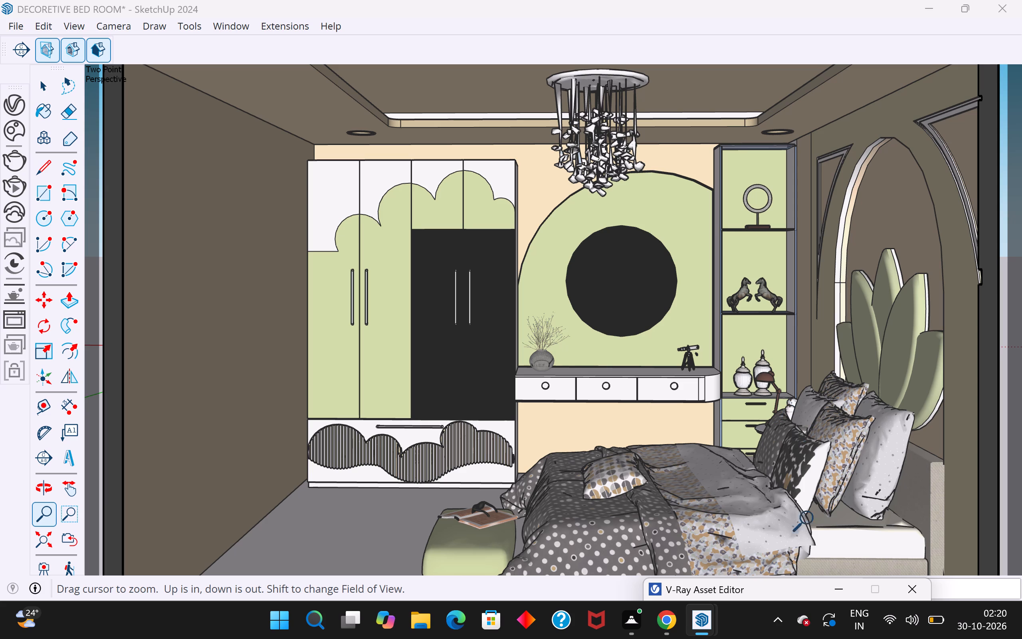
Bring back the V-Ray render output settings and set the aspect ratio to 1:1 - Square.
drag(779, 588, 810, 111)
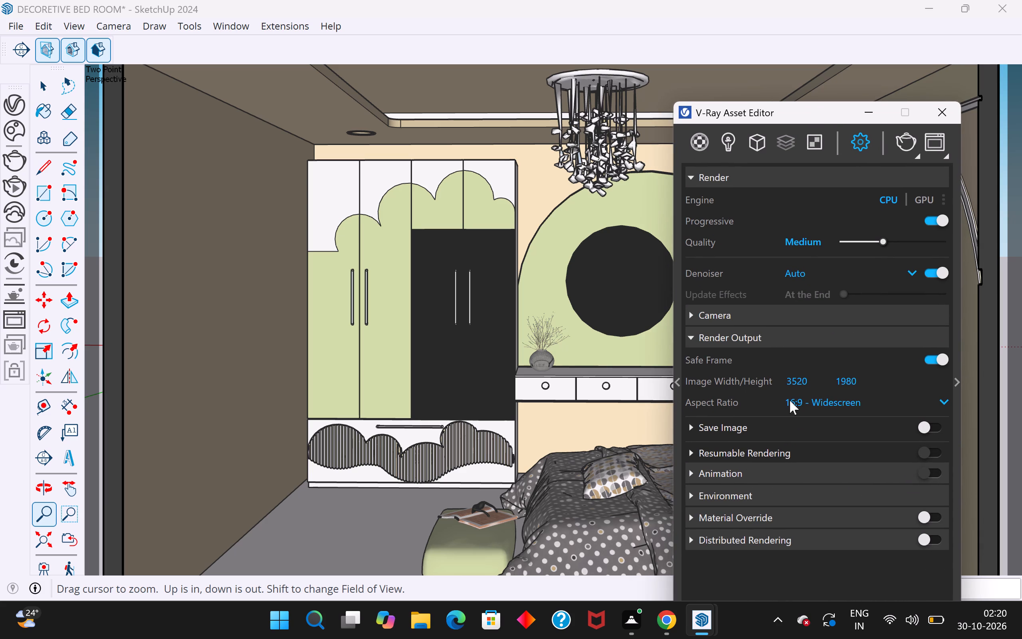
click(823, 406)
click(826, 446)
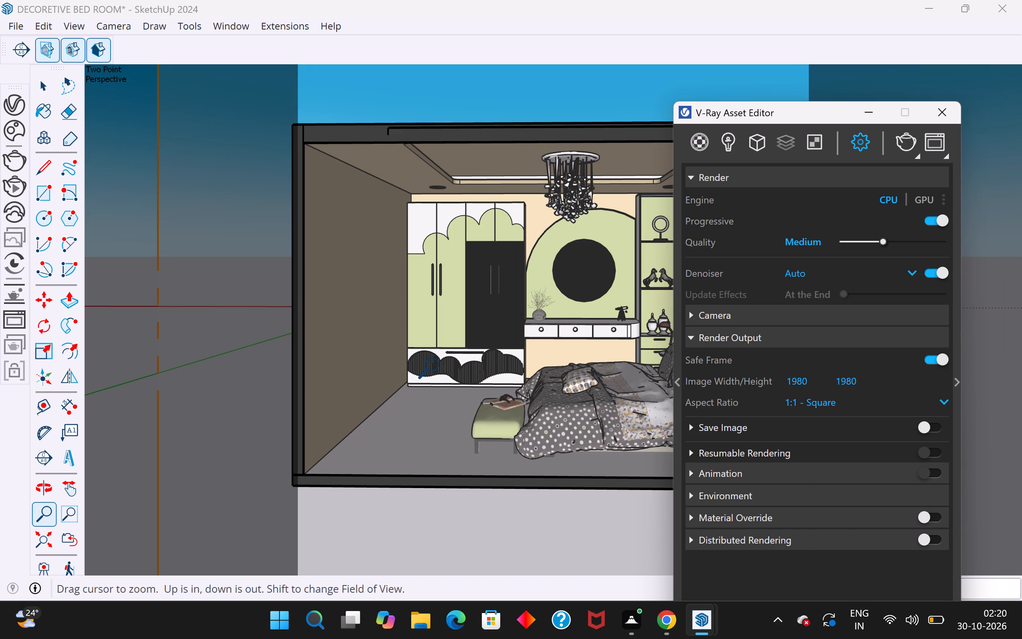
Reframe the camera inside the bedroom so the wardrobe, round mirror, bench and bed sit within the square safe frame.
scroll(436, 366, up, 2)
scroll(336, 381, down, 3)
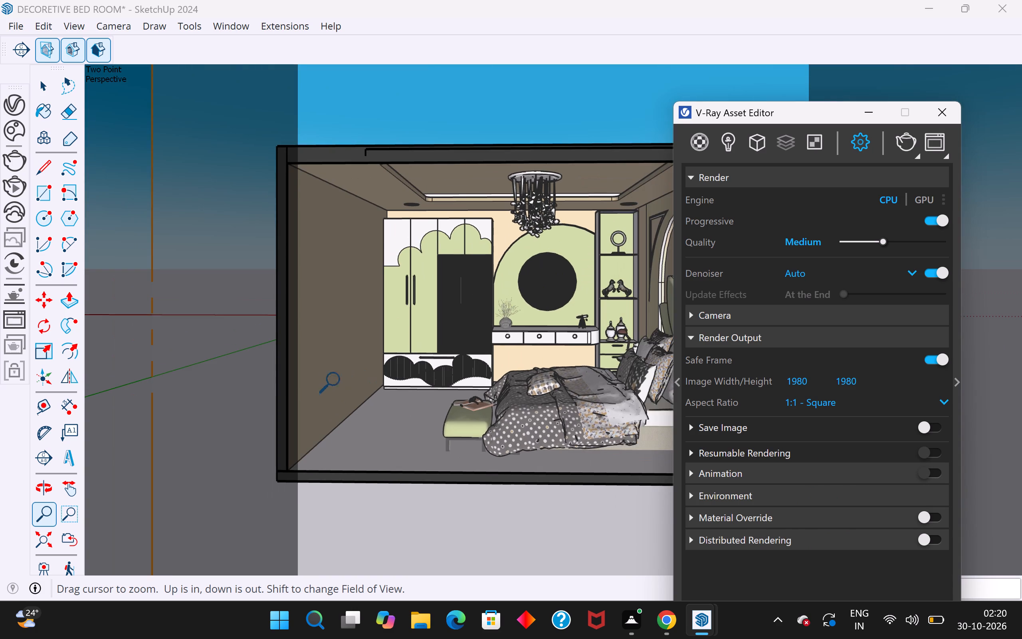
scroll(467, 345, up, 2)
scroll(513, 319, up, 2)
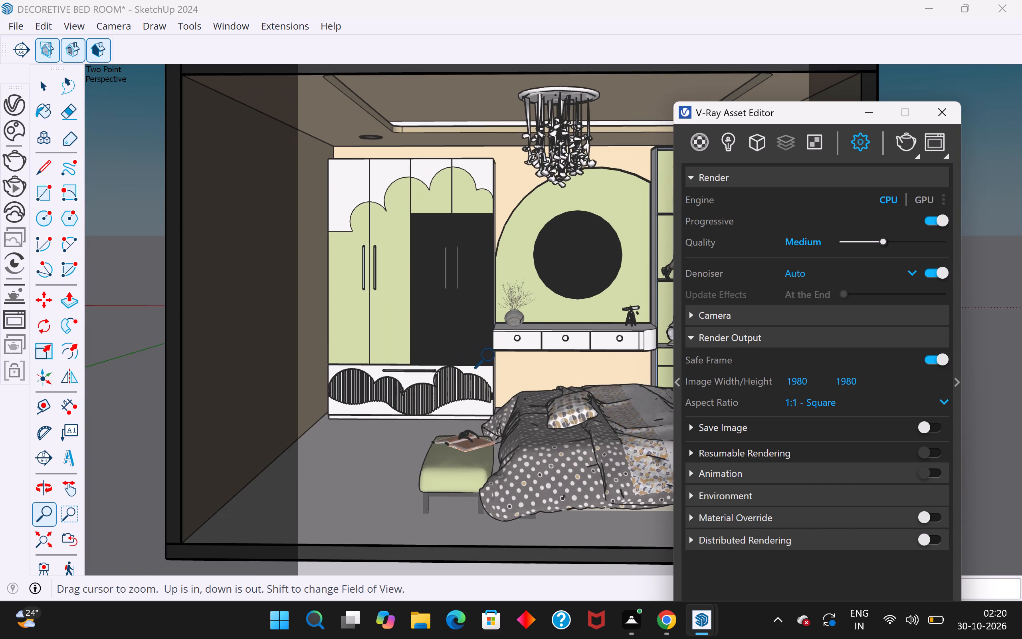
scroll(427, 433, up, 1)
middle_drag(447, 438, 464, 441)
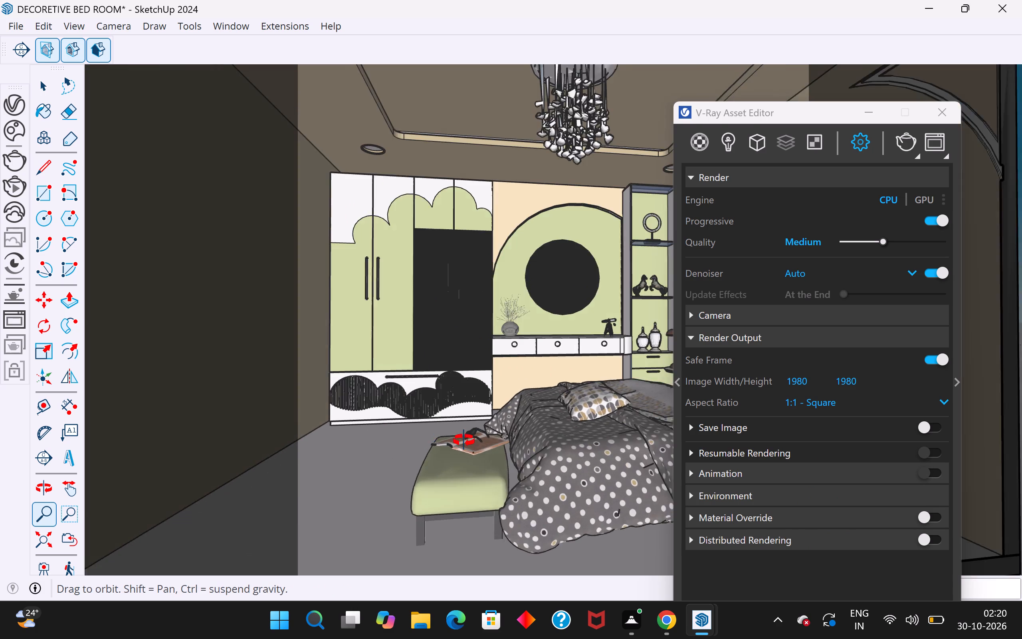
middle_drag(464, 441, 390, 442)
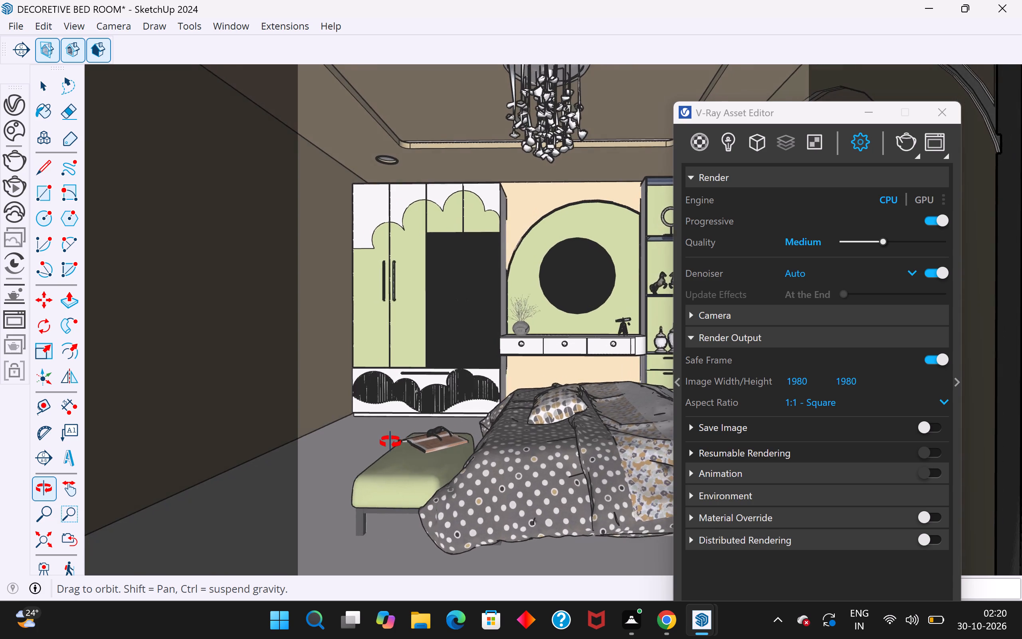
middle_drag(390, 442, 392, 446)
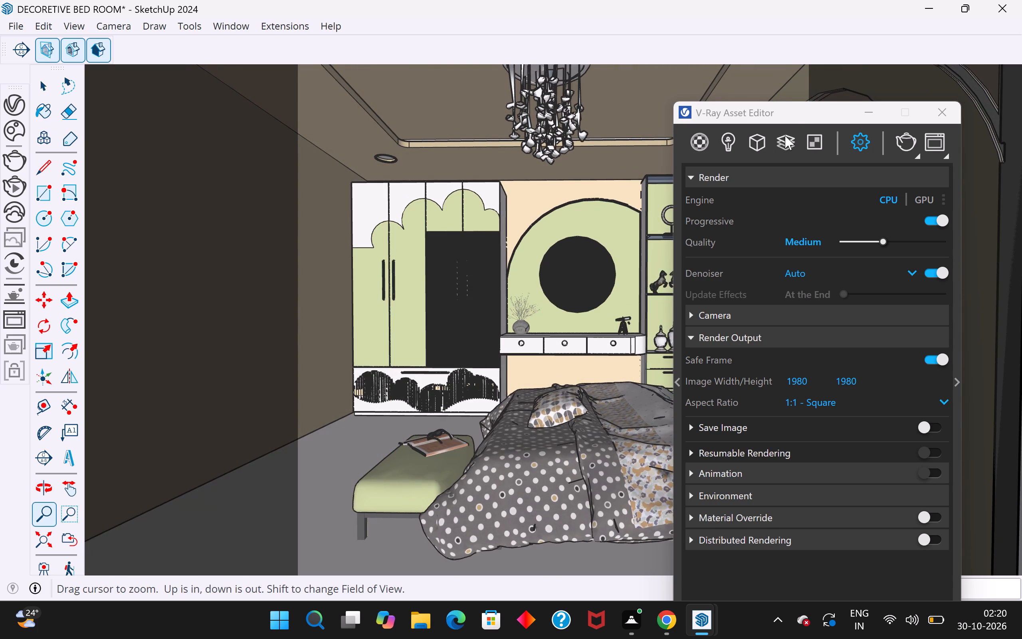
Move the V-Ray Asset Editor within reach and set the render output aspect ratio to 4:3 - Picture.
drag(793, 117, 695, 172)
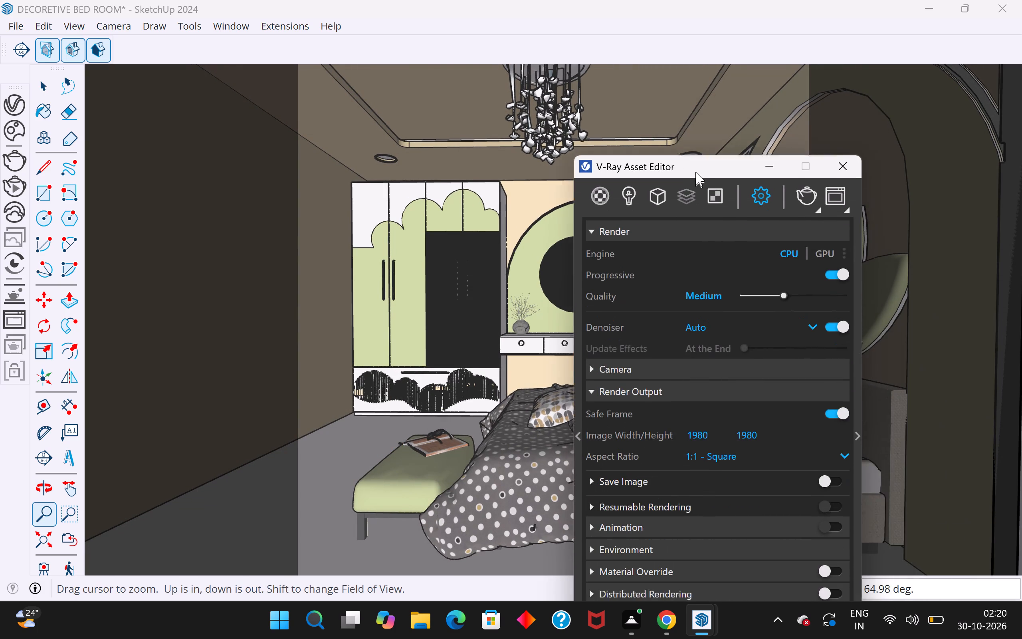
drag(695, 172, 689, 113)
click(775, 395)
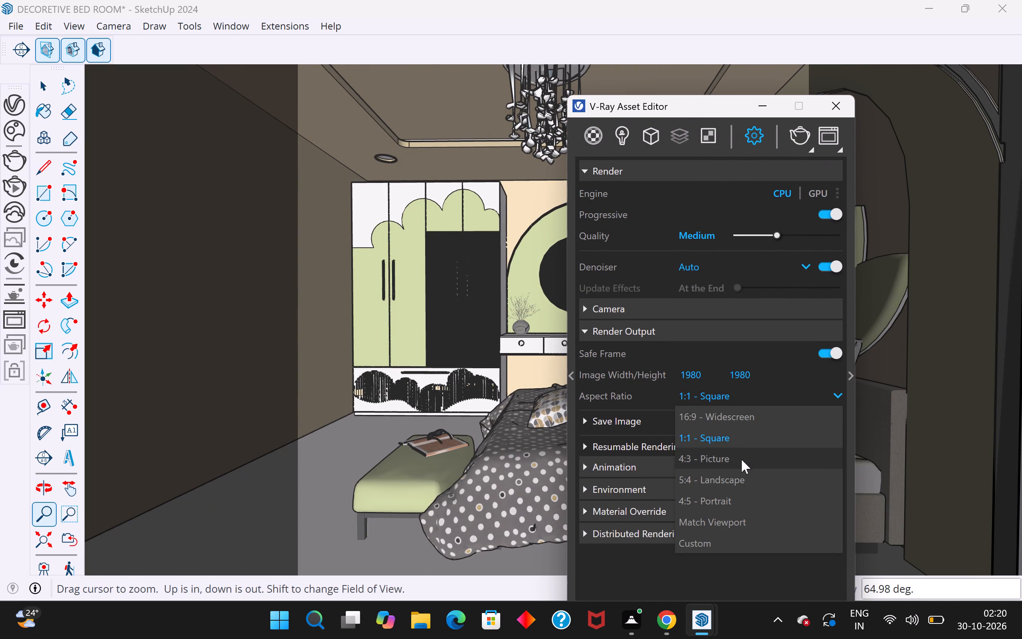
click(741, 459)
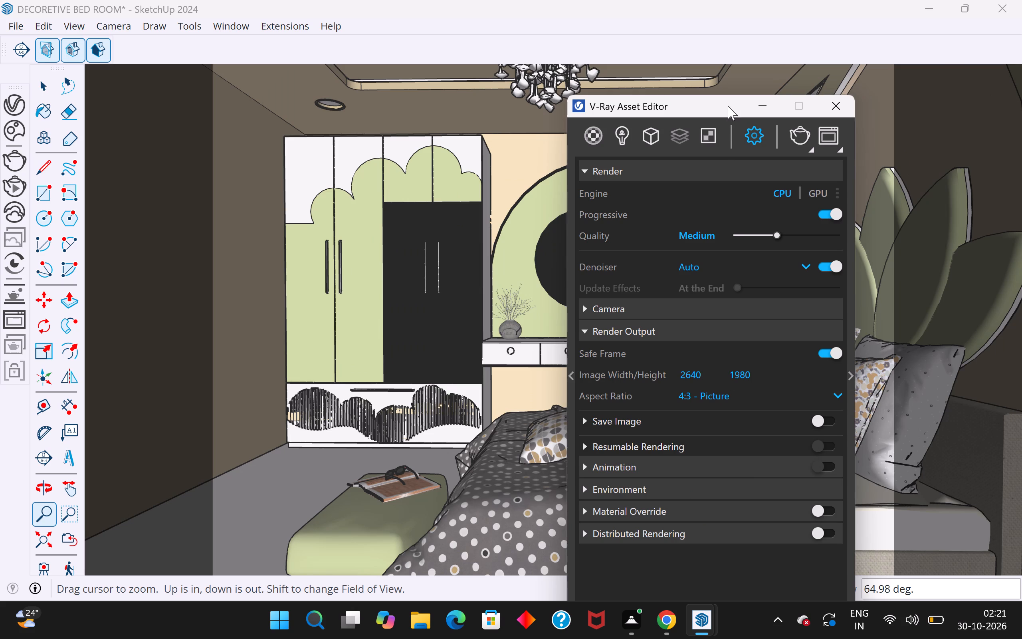
Change the render output aspect ratio to 5:4 - Landscape and move the V-Ray Asset Editor clear of the bedroom view.
drag(728, 106, 720, 95)
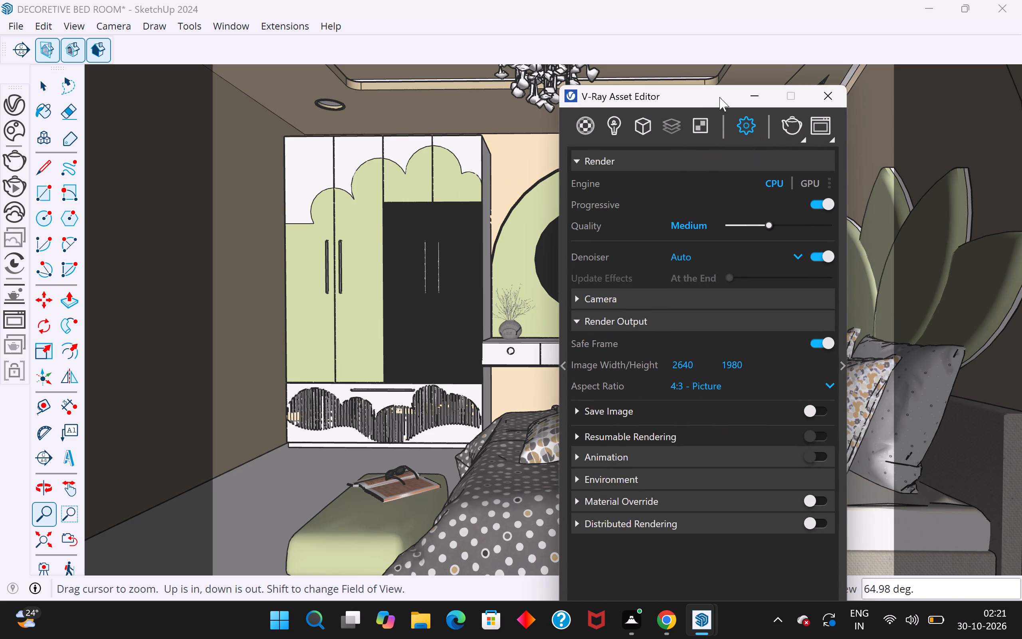
click(719, 389)
click(721, 469)
drag(711, 95, 744, 548)
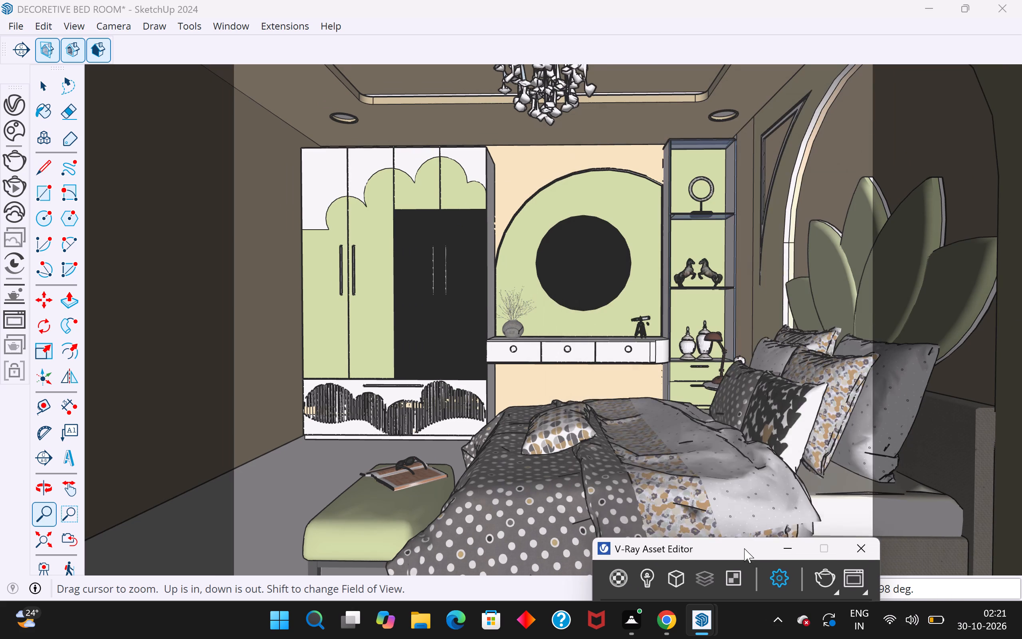
drag(744, 548, 733, 600)
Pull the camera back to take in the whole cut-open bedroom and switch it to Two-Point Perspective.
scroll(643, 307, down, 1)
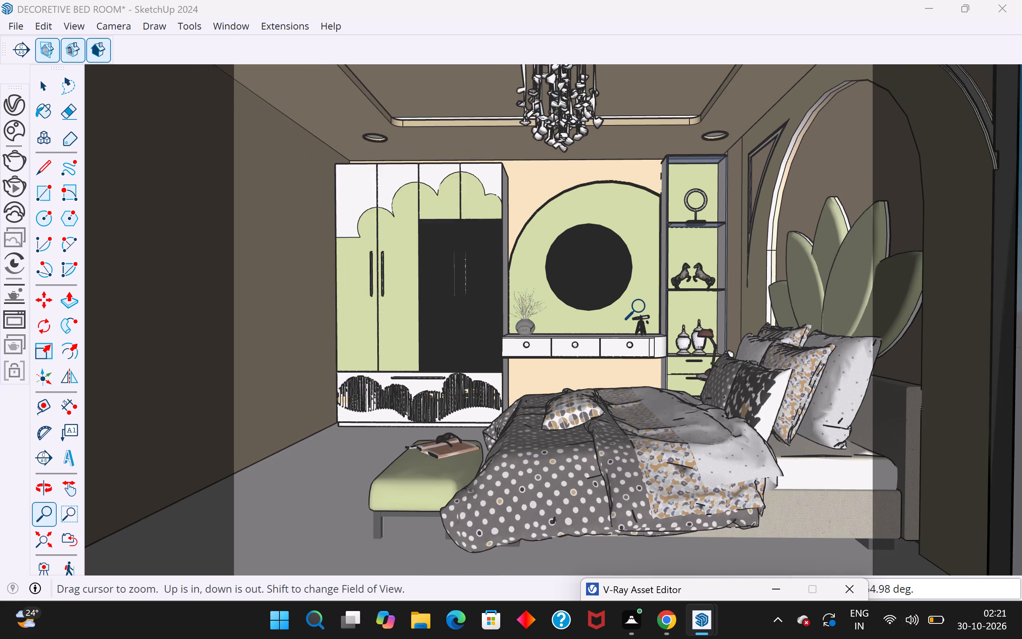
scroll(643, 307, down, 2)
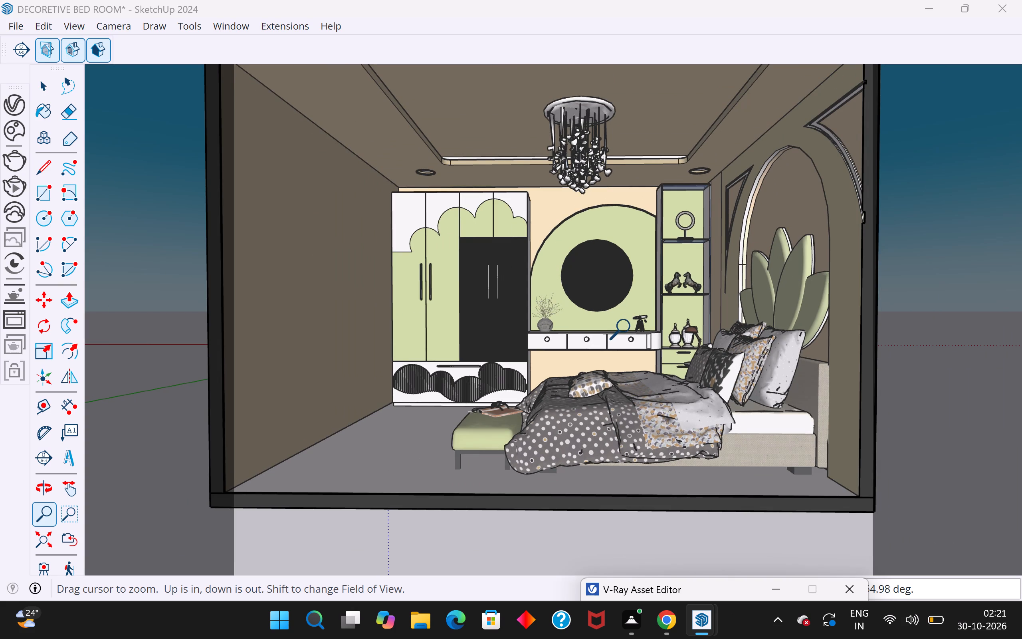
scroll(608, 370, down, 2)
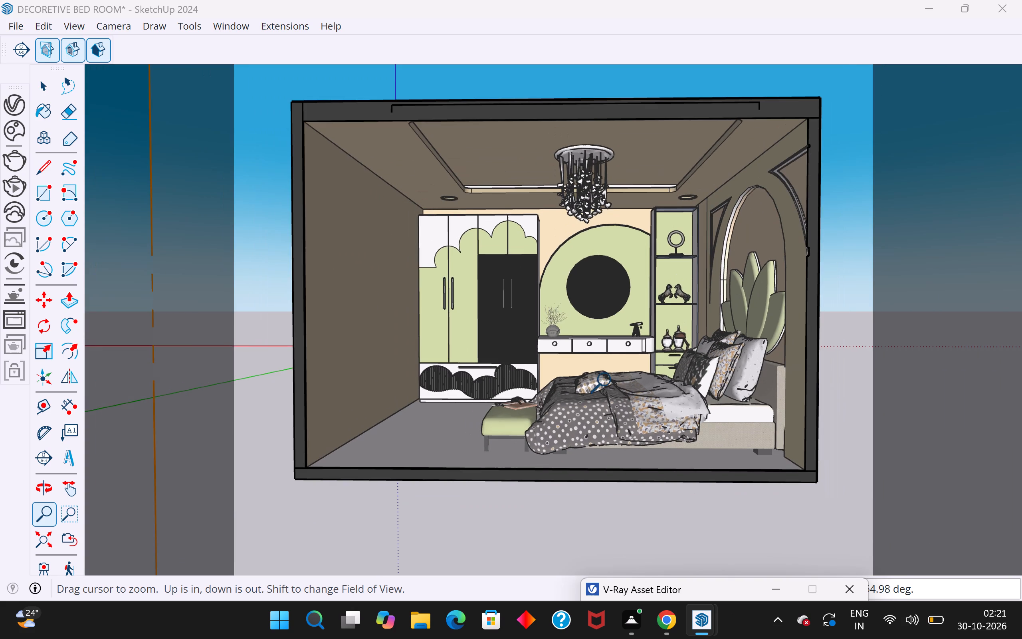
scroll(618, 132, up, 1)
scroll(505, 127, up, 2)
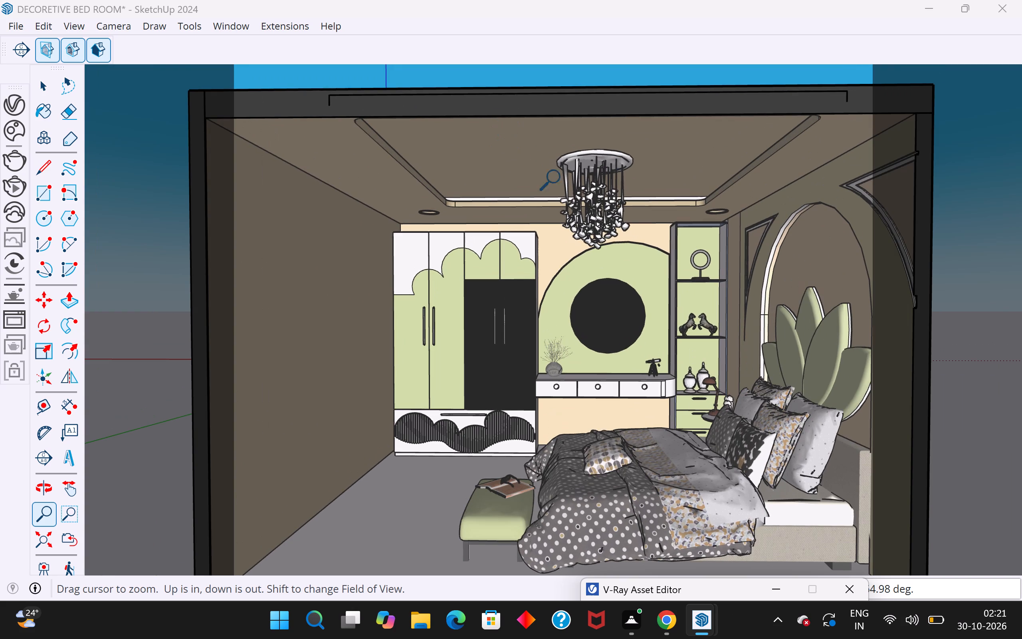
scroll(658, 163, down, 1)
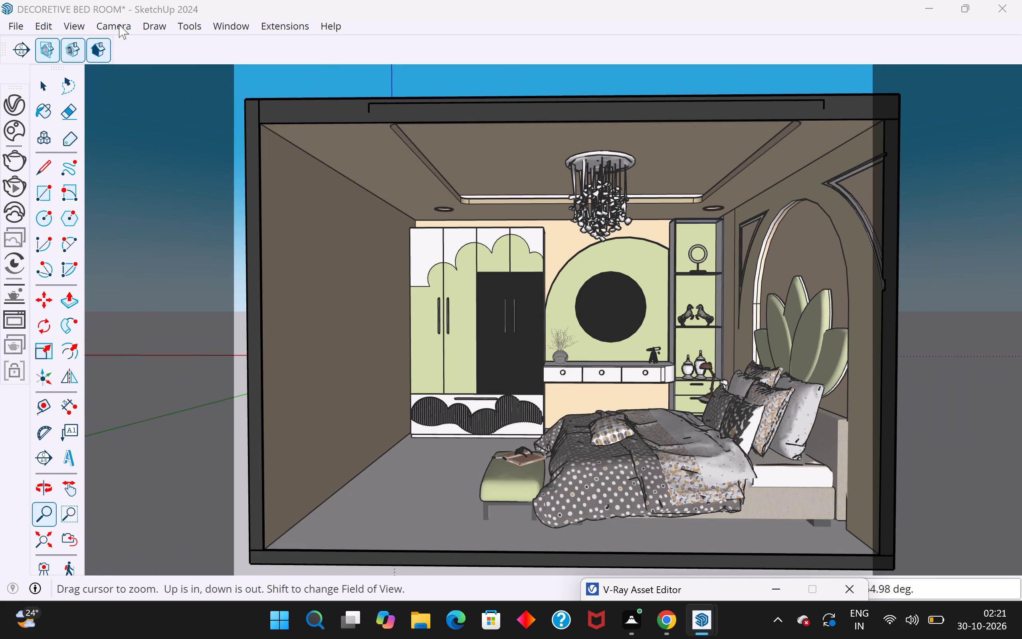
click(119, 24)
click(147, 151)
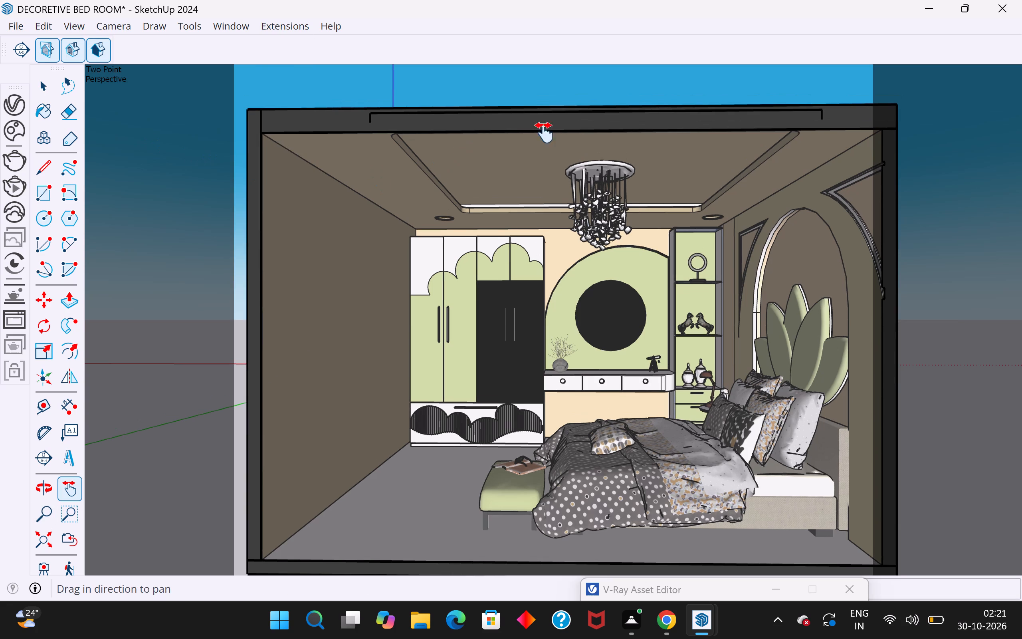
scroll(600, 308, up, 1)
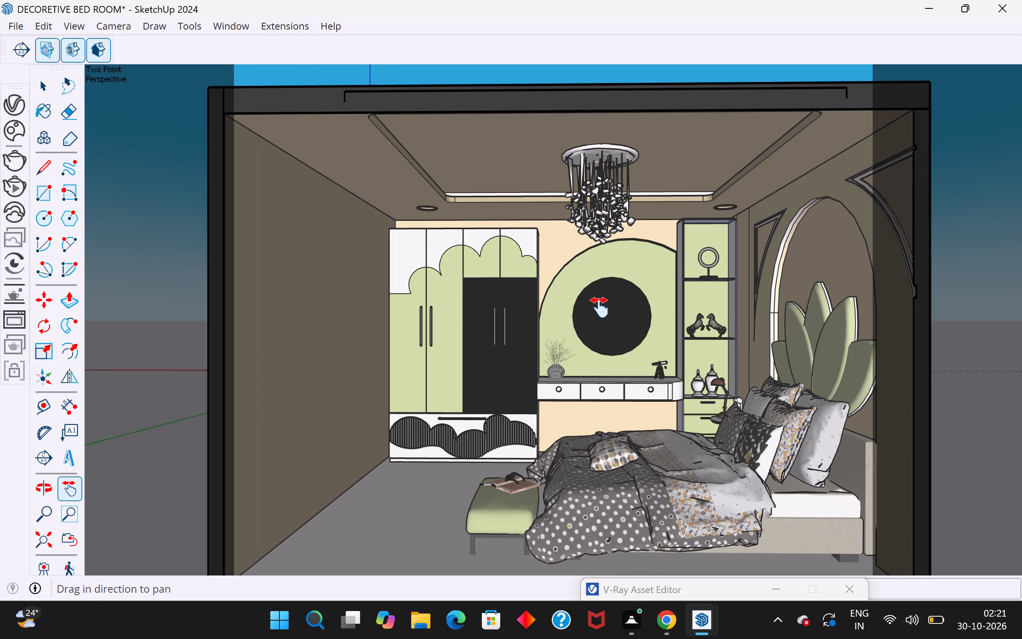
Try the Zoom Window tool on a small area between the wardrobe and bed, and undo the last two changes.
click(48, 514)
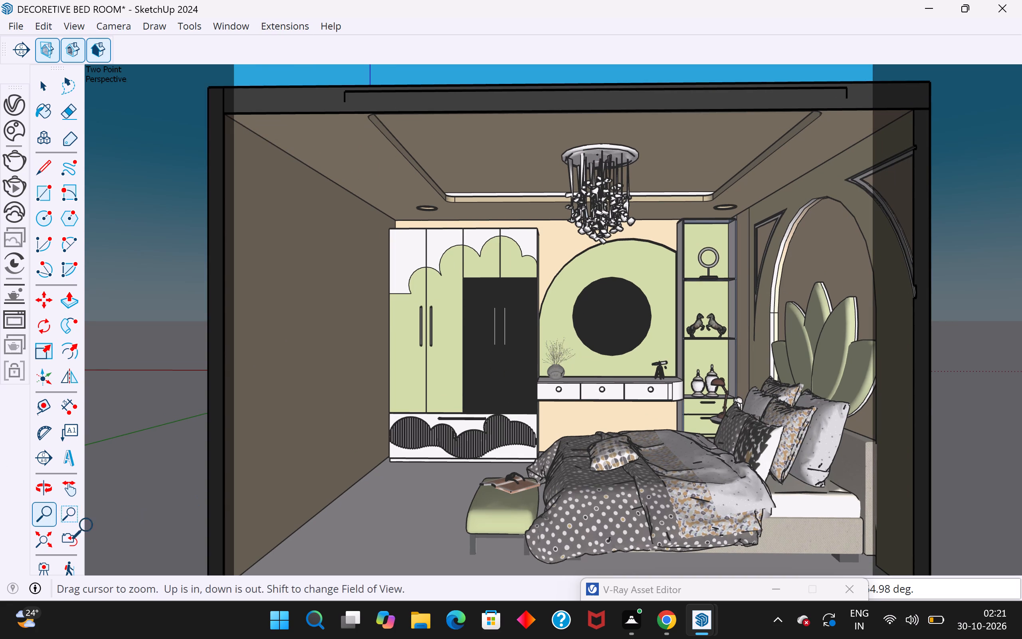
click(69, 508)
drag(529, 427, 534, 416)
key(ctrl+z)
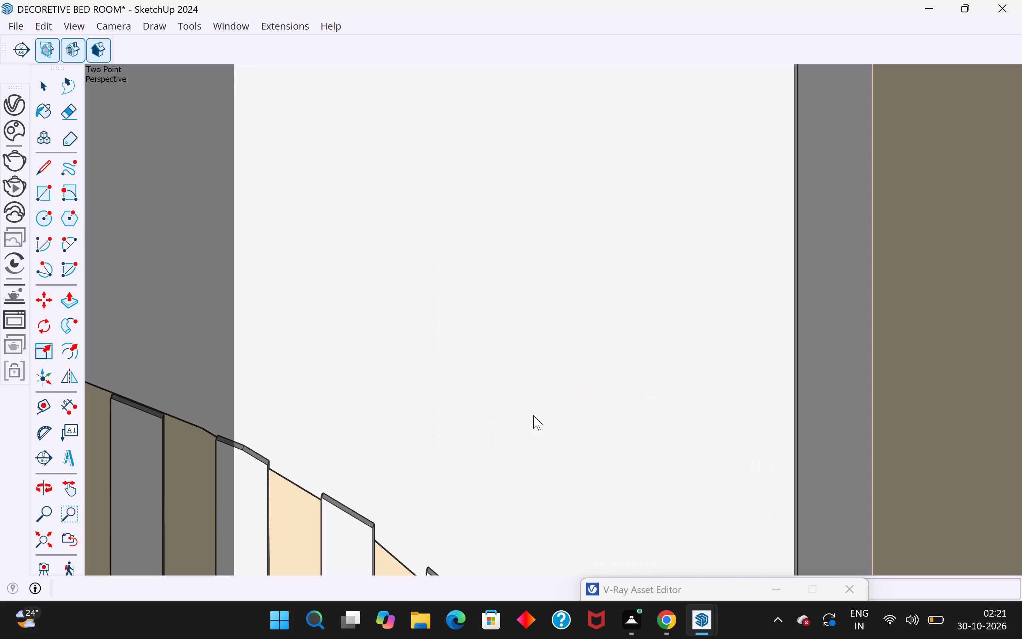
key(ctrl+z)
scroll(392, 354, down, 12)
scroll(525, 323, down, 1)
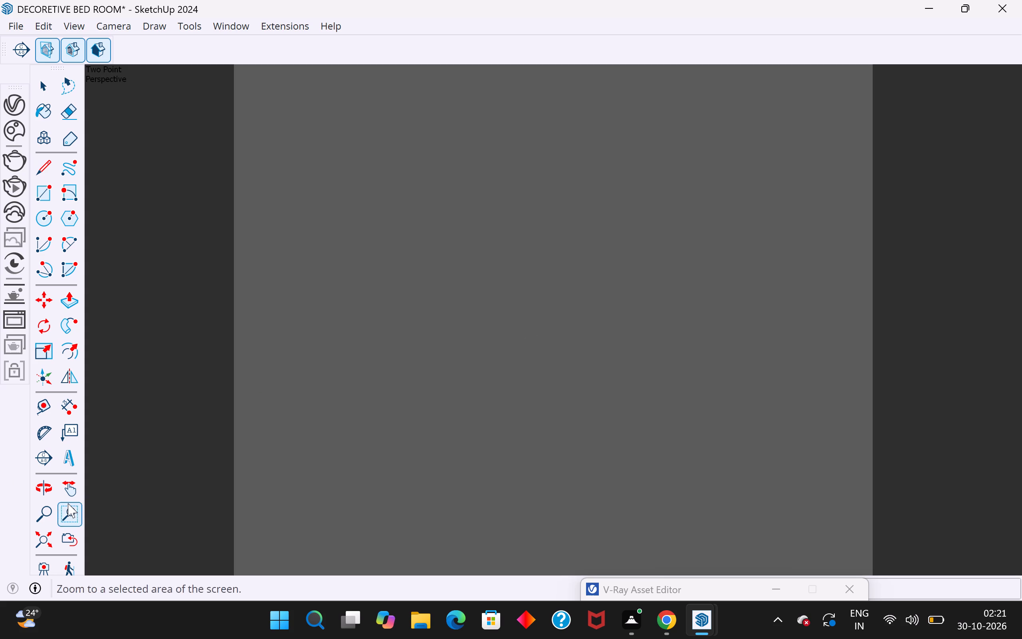
Fit the whole model in view, orbit around the room's exterior, and undo the placement of its section plane.
click(44, 536)
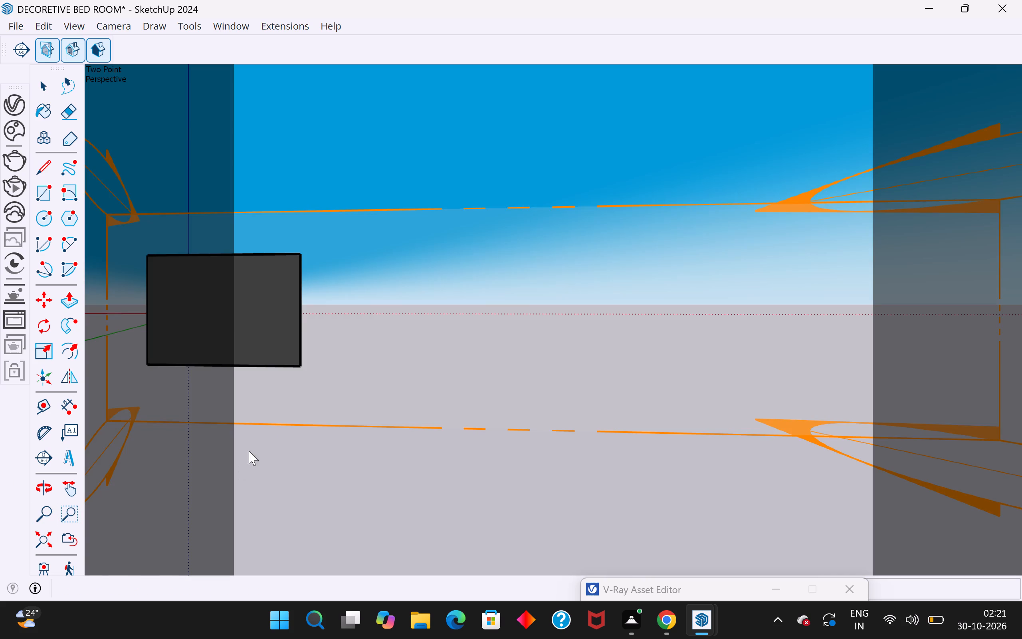
scroll(376, 361, down, 10)
middle_drag(414, 418, 384, 415)
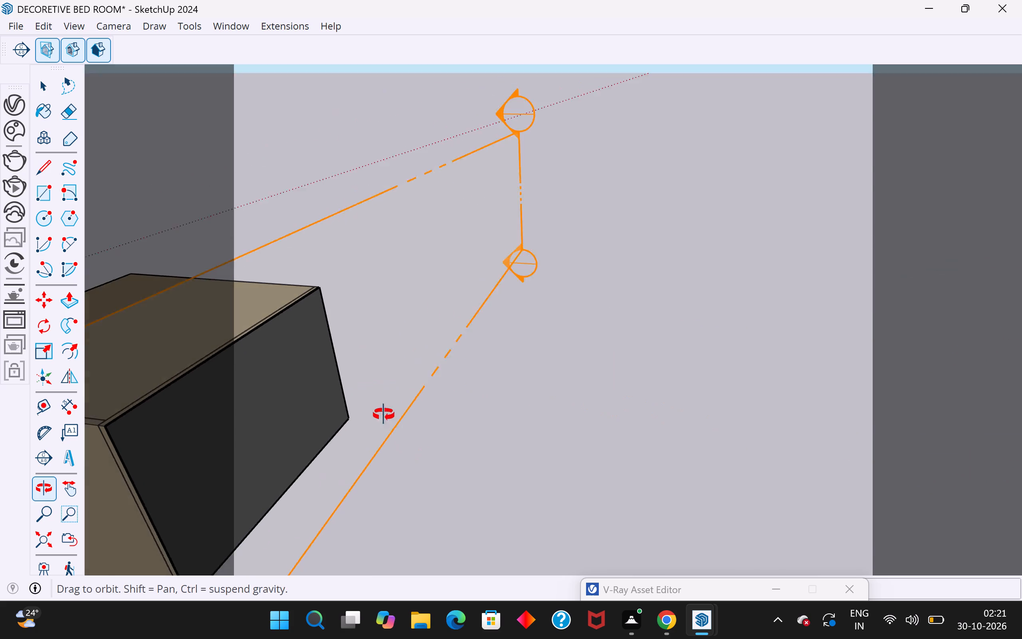
middle_drag(384, 415, 353, 365)
scroll(525, 376, down, 5)
middle_drag(590, 427, 432, 438)
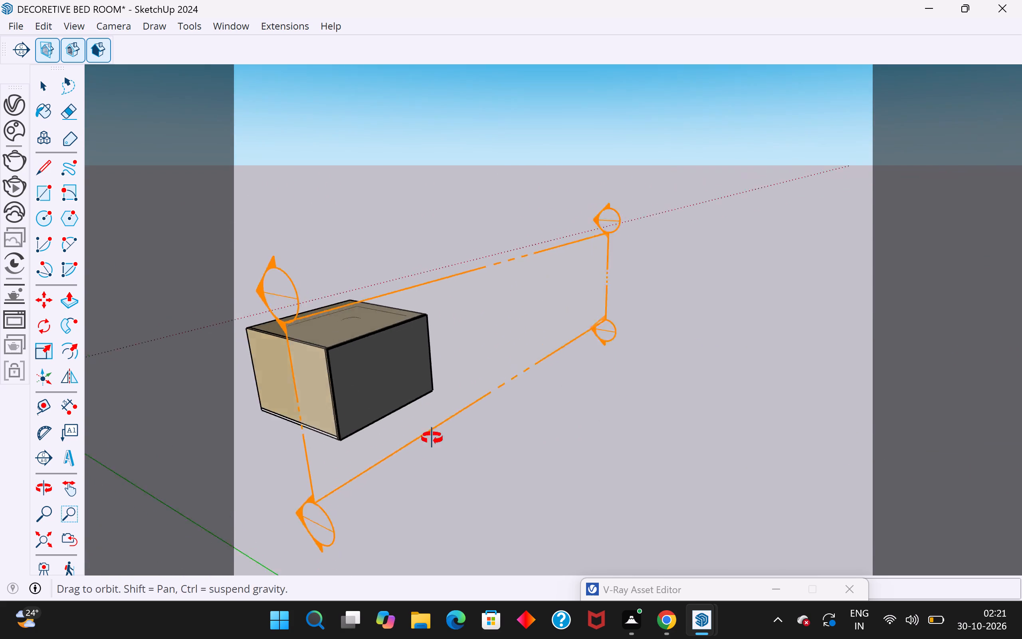
middle_drag(432, 438, 230, 389)
scroll(467, 359, down, 4)
middle_drag(528, 413, 440, 419)
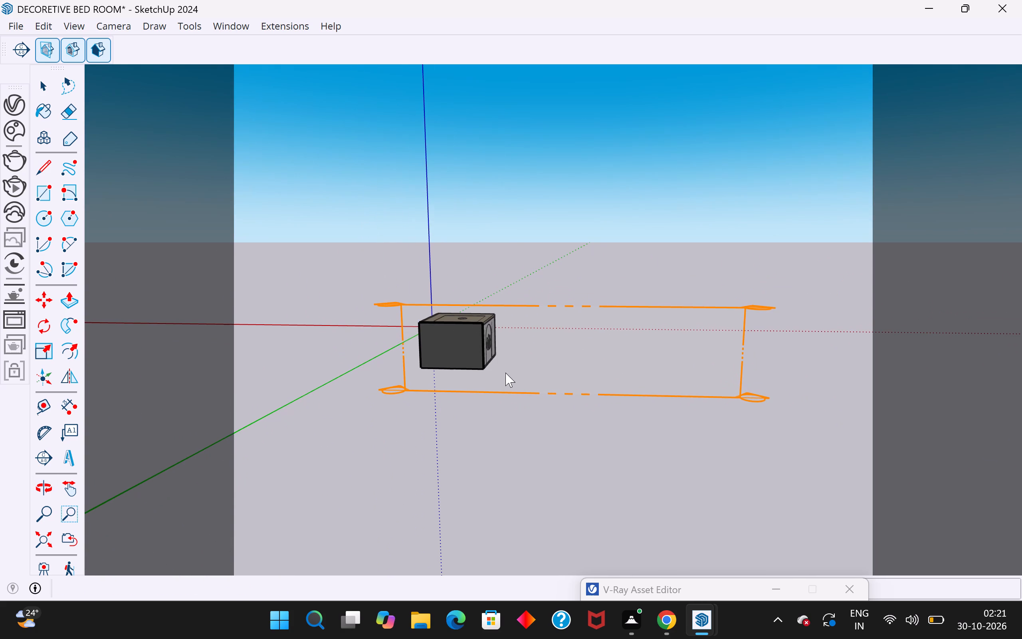
key(ctrl+z)
Turn the view to face the room's plain outer wall.
scroll(451, 348, up, 3)
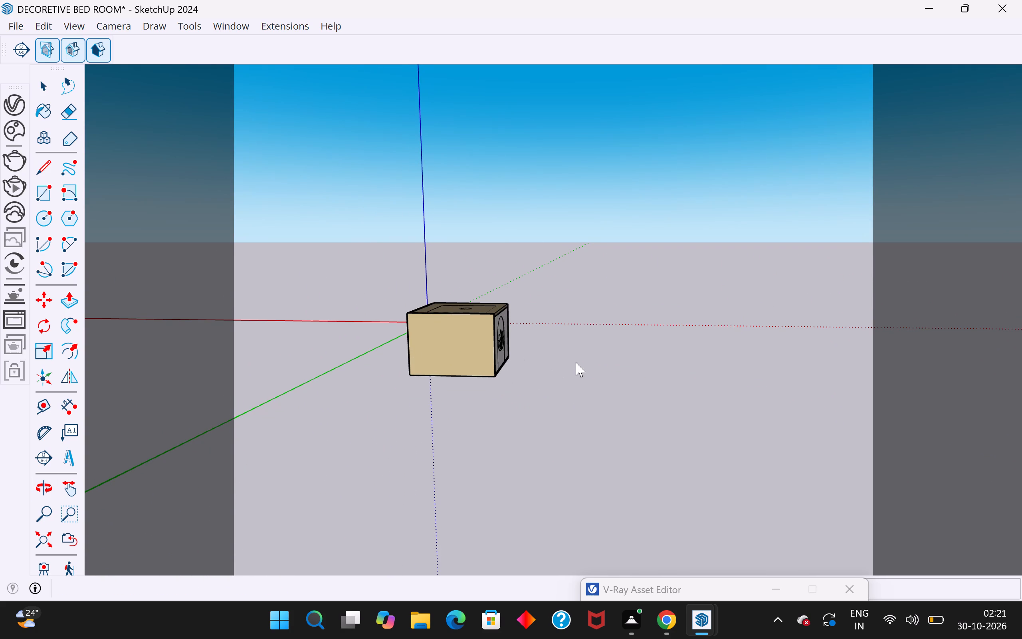
scroll(414, 346, up, 1)
middle_drag(417, 346, 462, 361)
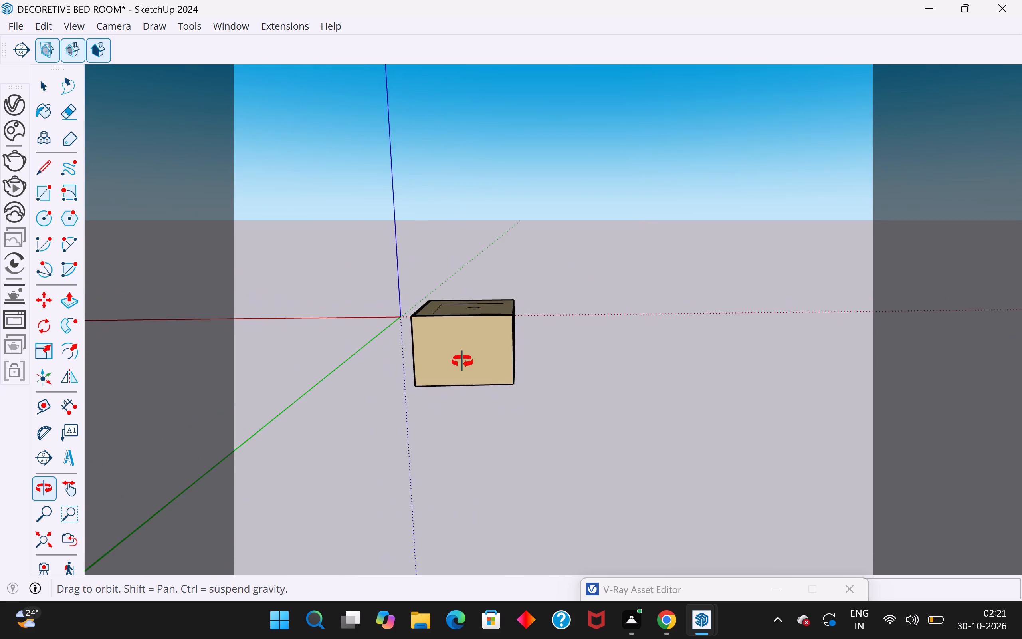
middle_drag(462, 361, 464, 329)
click(444, 343)
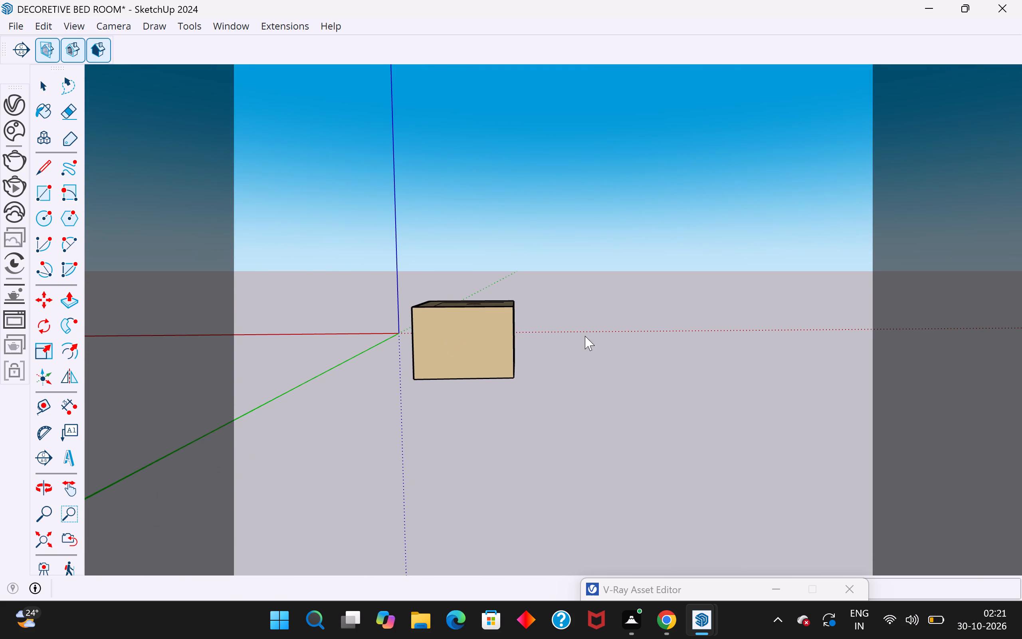
click(433, 341)
click(436, 339)
Bring the V-Ray Asset Editor back into view and close it.
drag(681, 585, 588, 149)
click(759, 153)
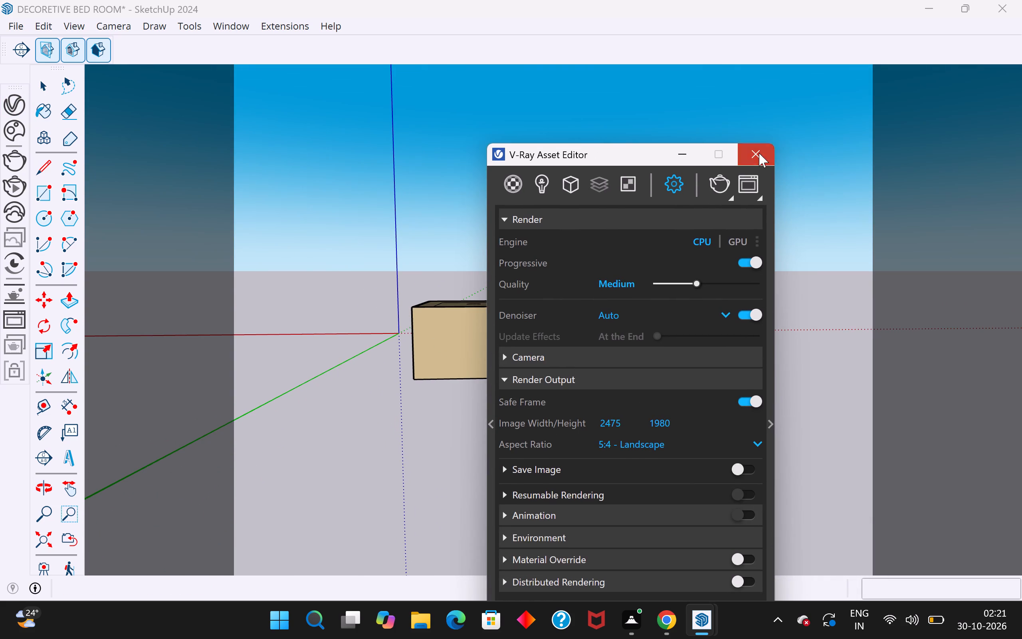
Place a section plane on the room's plain outer wall, accepting the name Section 2 and symbol 2.
scroll(597, 336, down, 6)
scroll(484, 360, up, 5)
click(550, 317)
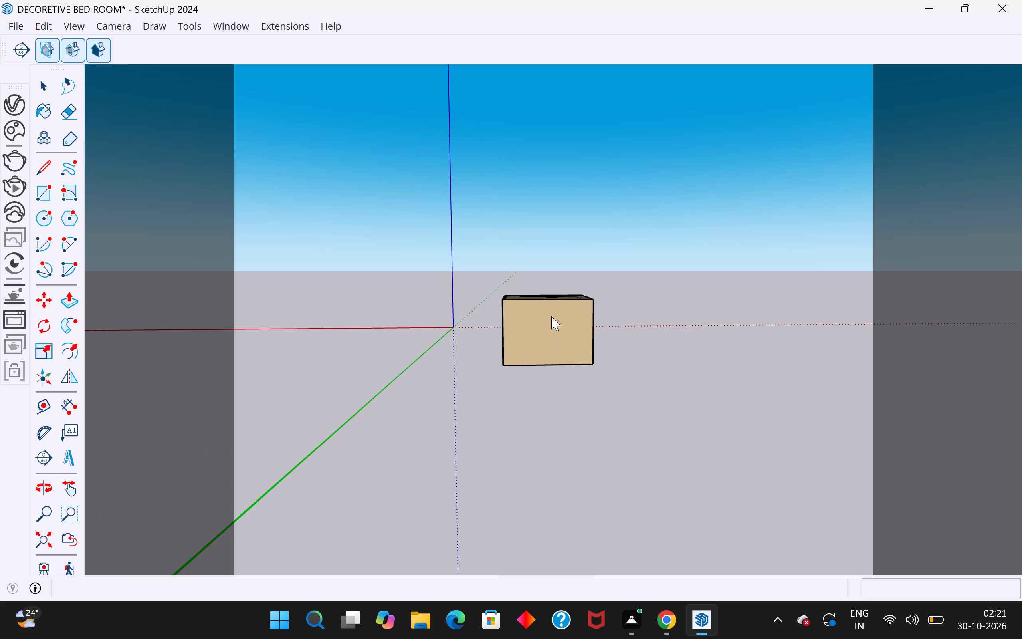
click(551, 316)
click(30, 37)
click(22, 48)
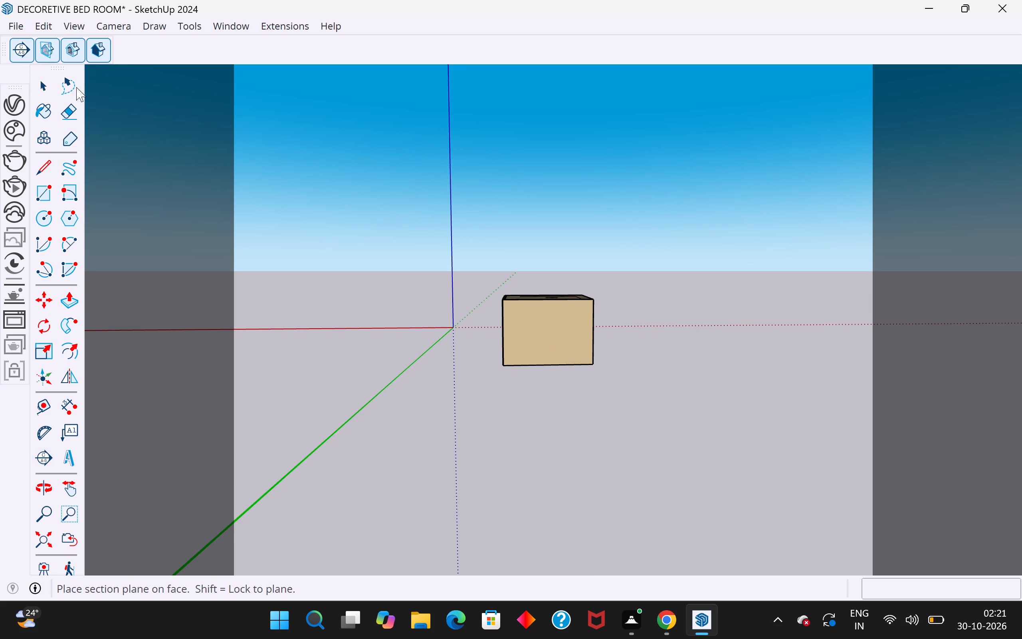
click(547, 332)
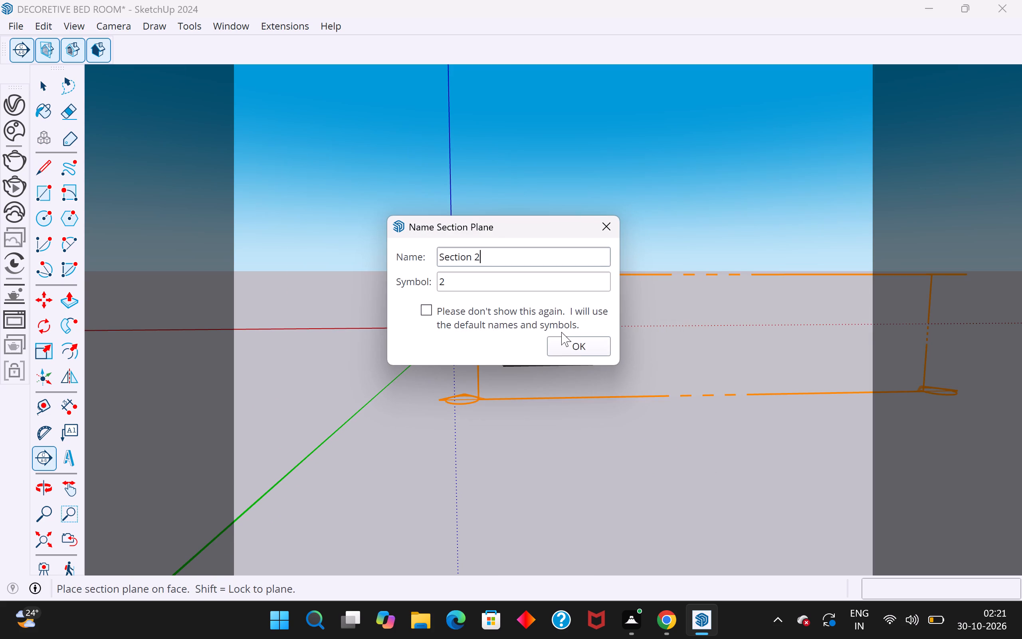
click(578, 347)
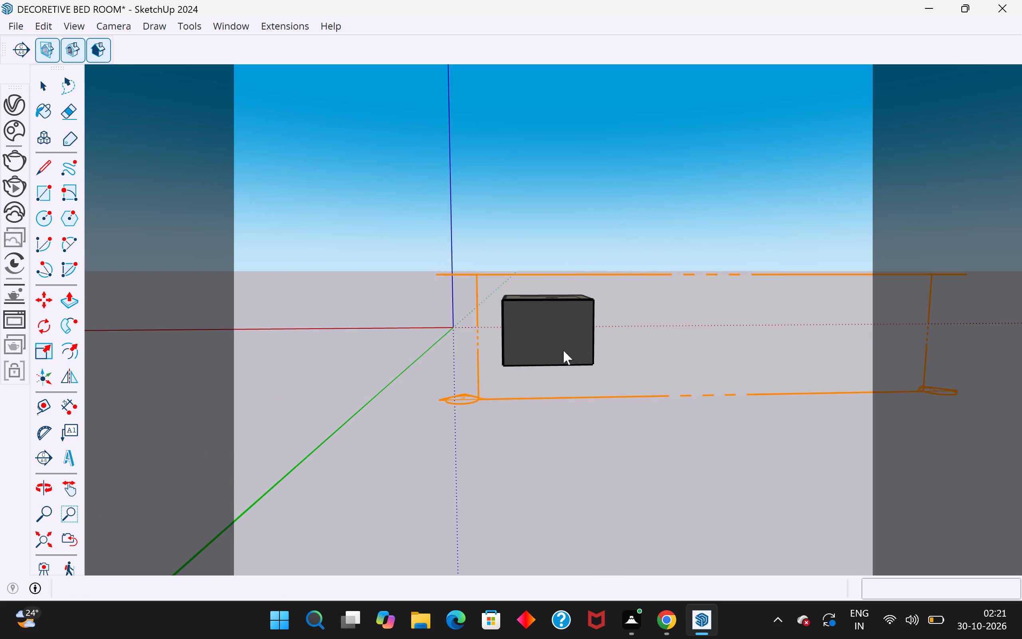
Move the new section plane slightly inward from the plain outer wall, just far enough to cut the wall away and open the room.
middle_drag(556, 385, 450, 431)
click(469, 399)
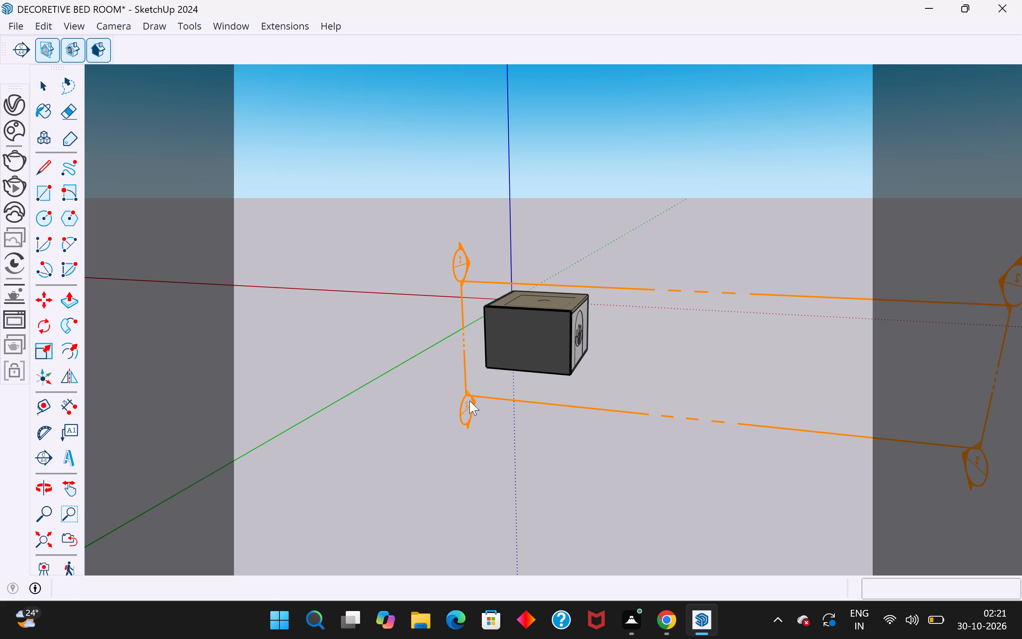
drag(478, 398, 455, 427)
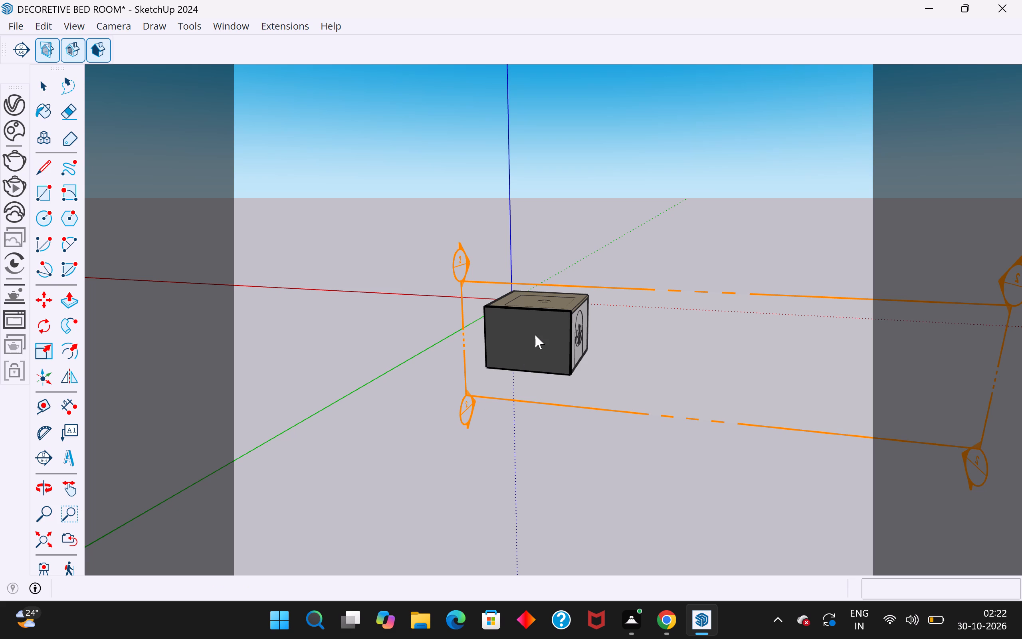
click(535, 335)
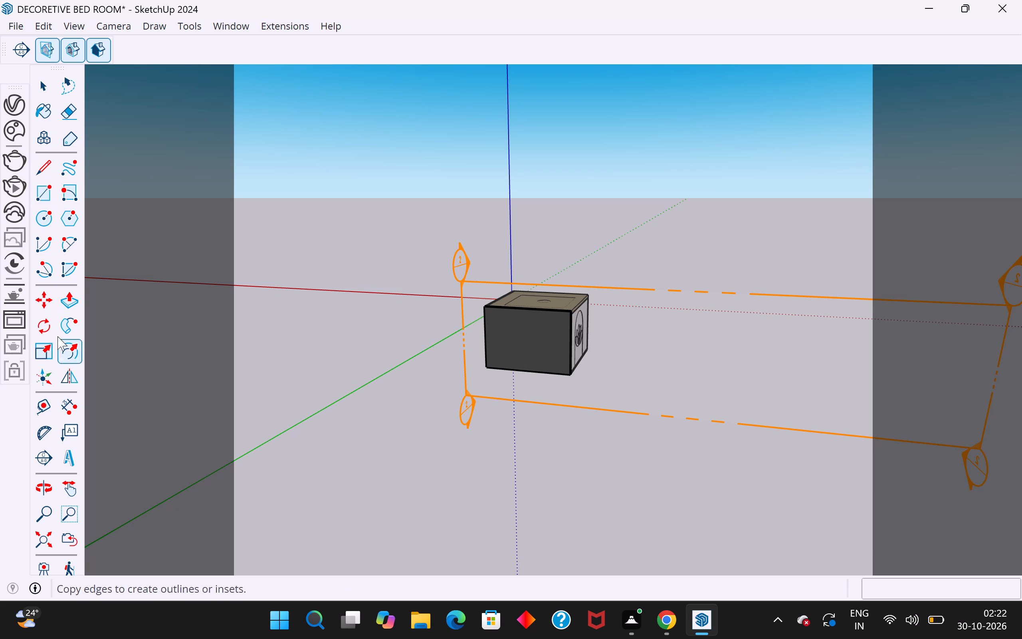
click(41, 301)
click(465, 413)
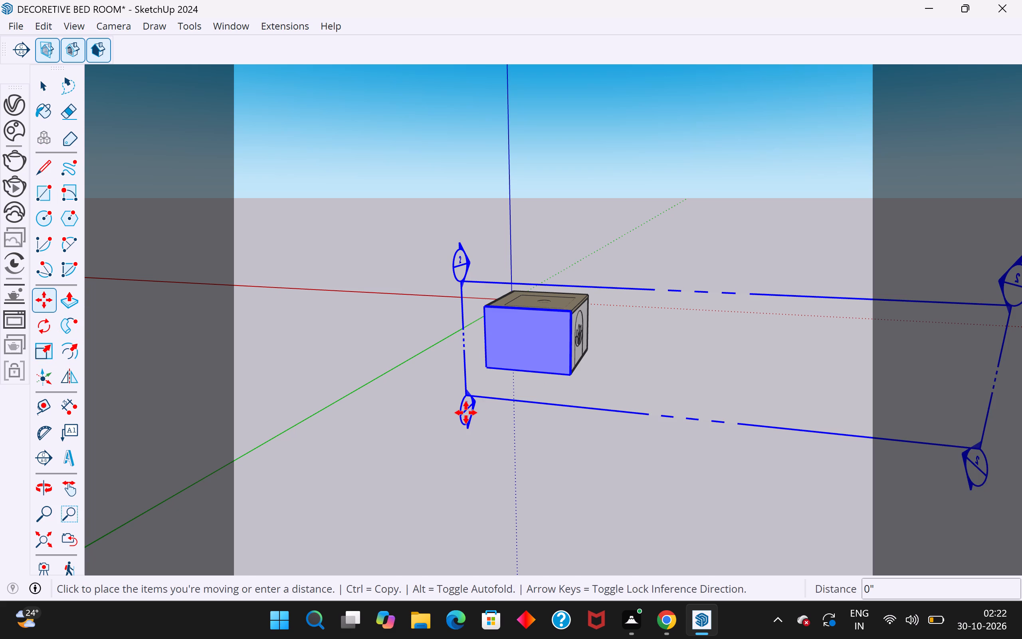
scroll(466, 413, up, 2)
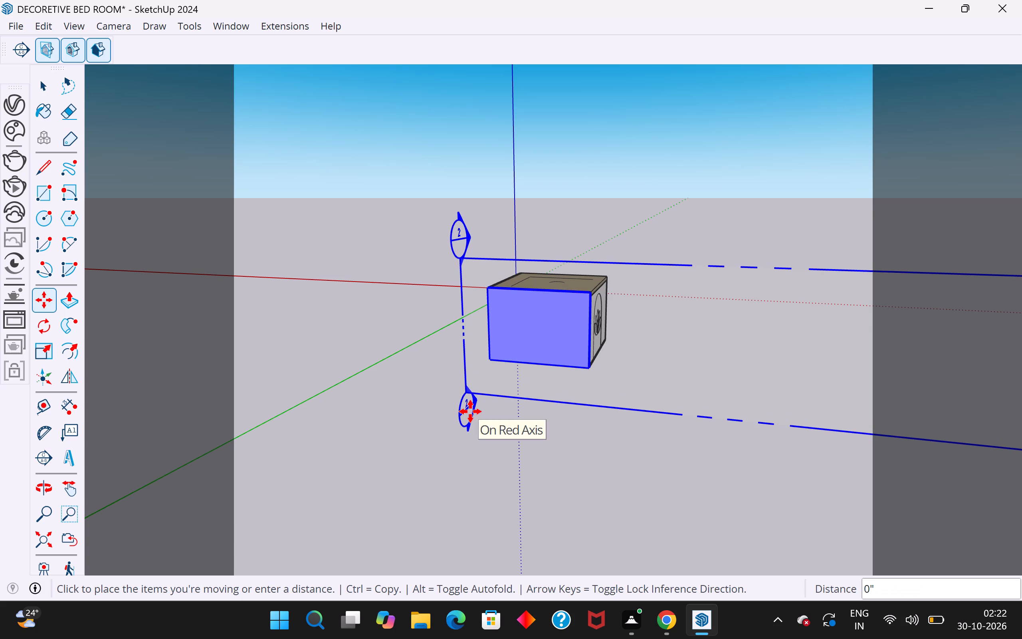
drag(471, 411, 472, 411)
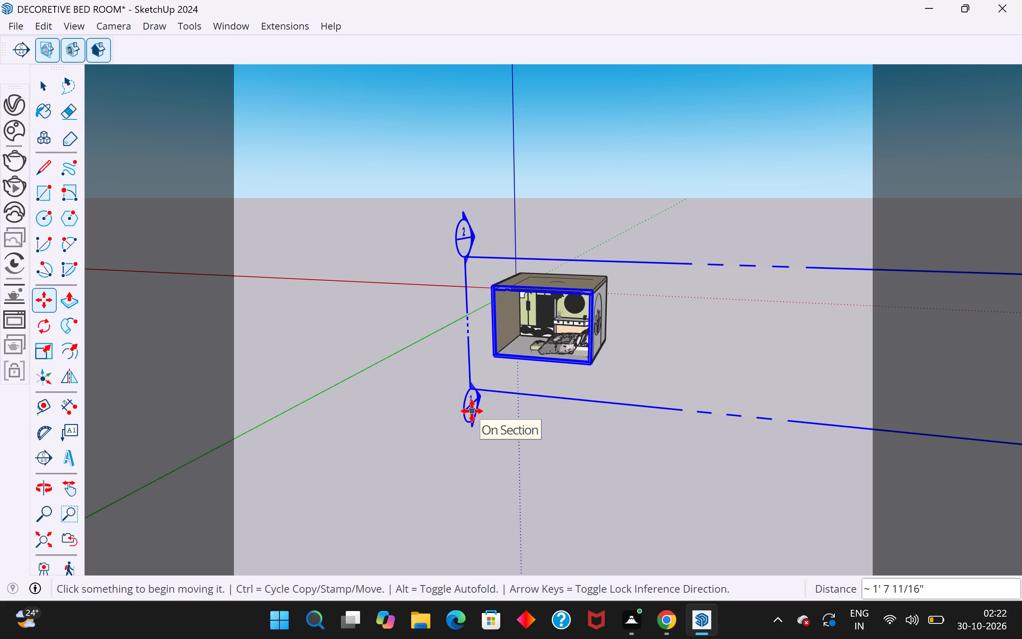
drag(472, 411, 461, 411)
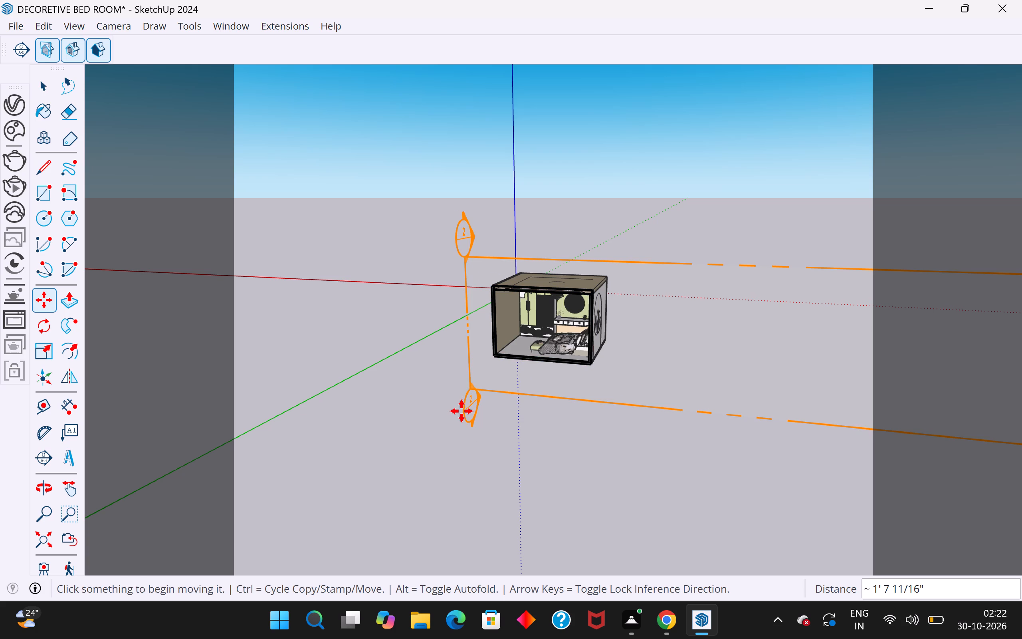
drag(461, 411, 461, 411)
click(467, 410)
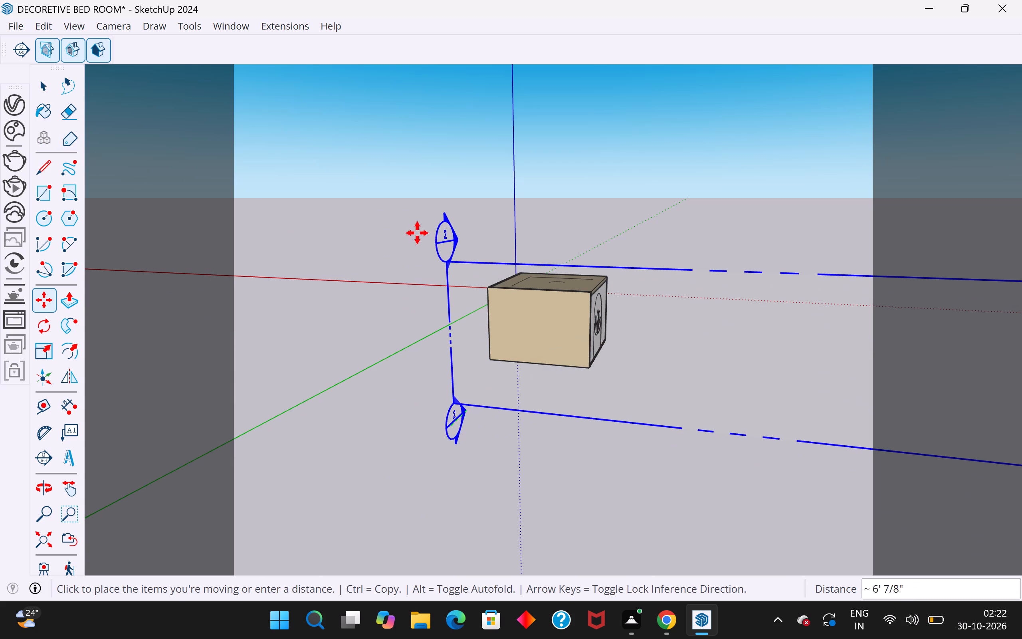
click(439, 219)
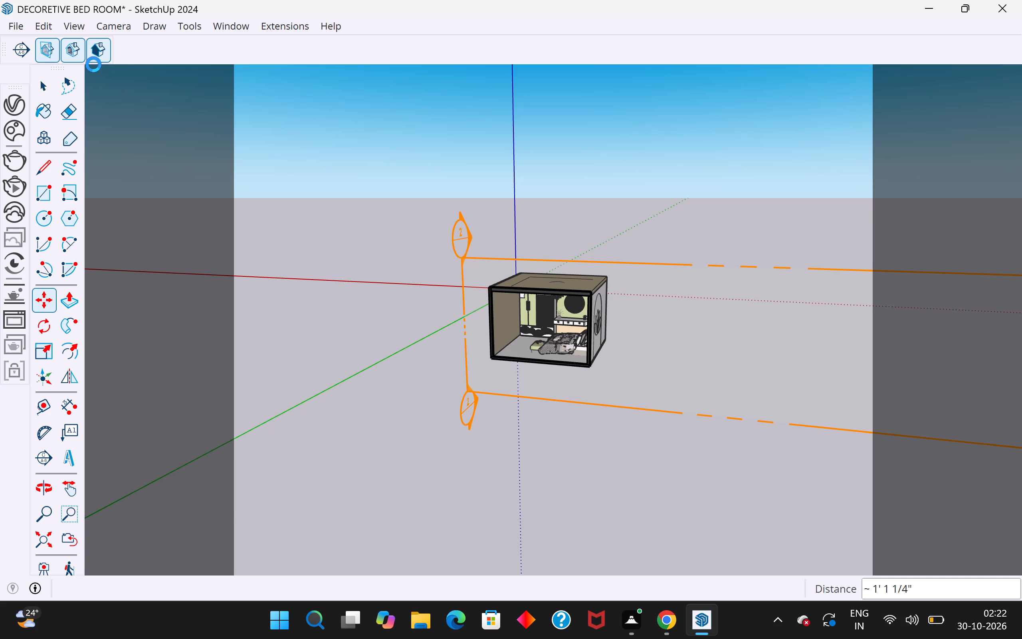
Face the room's cut-open side and set the camera to two-point perspective.
click(70, 26)
click(172, 152)
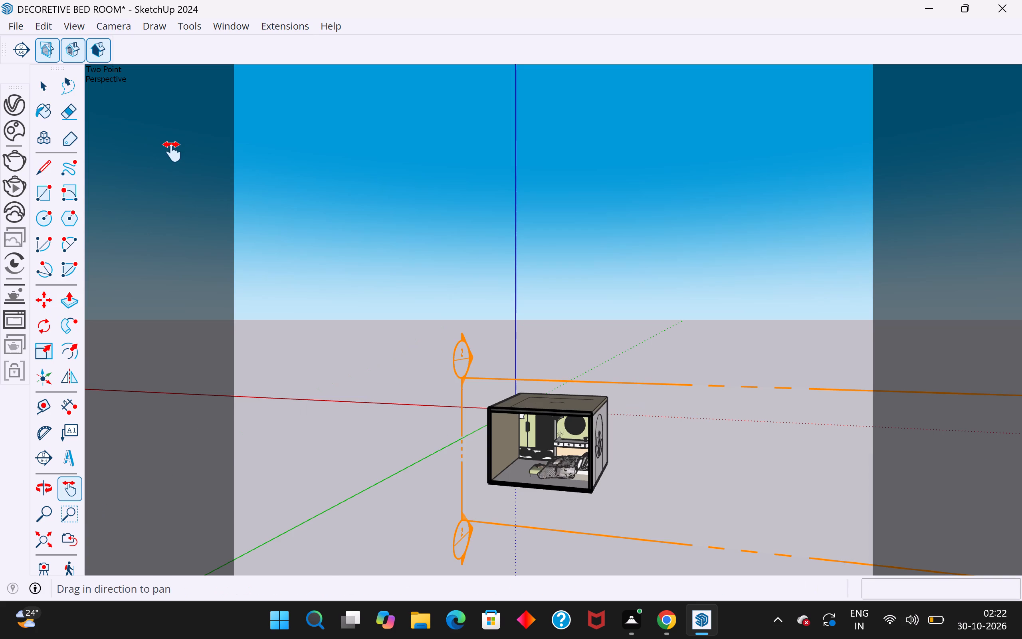
middle_drag(499, 520, 611, 513)
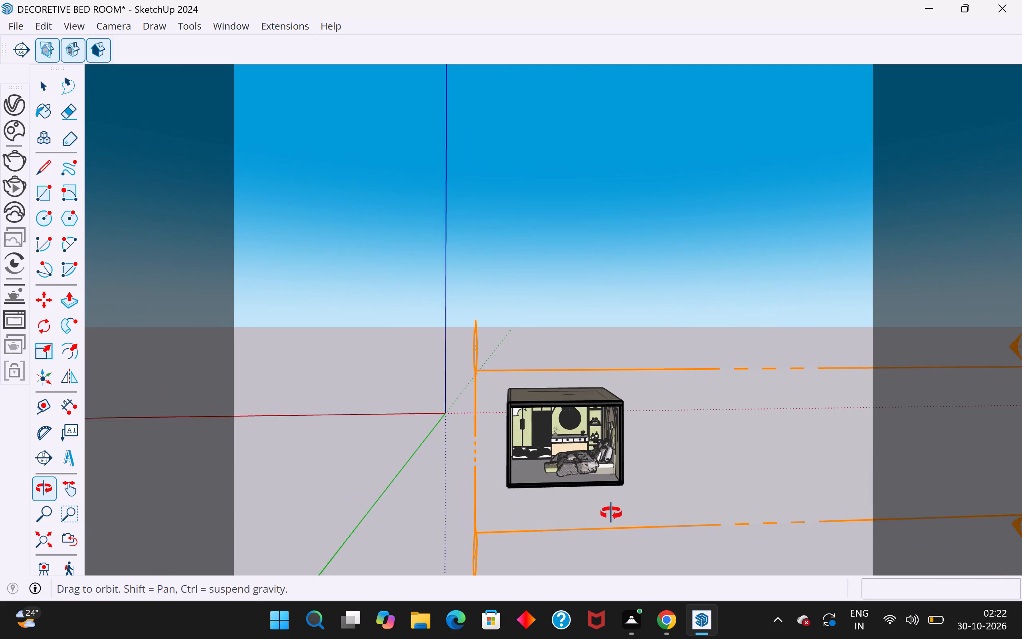
middle_drag(611, 513, 603, 459)
scroll(623, 484, up, 11)
scroll(780, 421, down, 4)
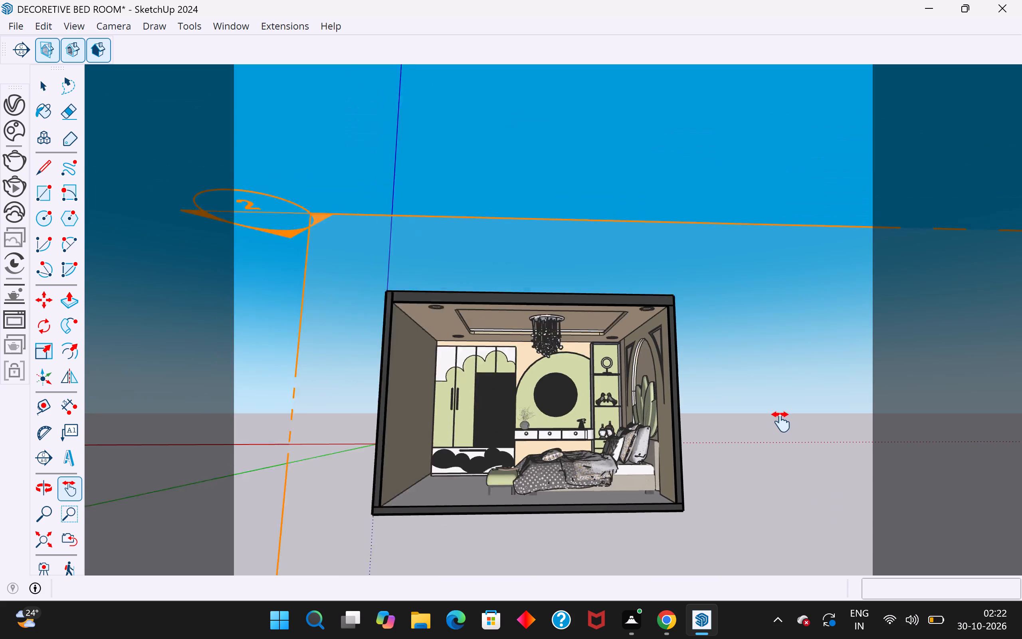
middle_drag(756, 418, 733, 462)
click(121, 19)
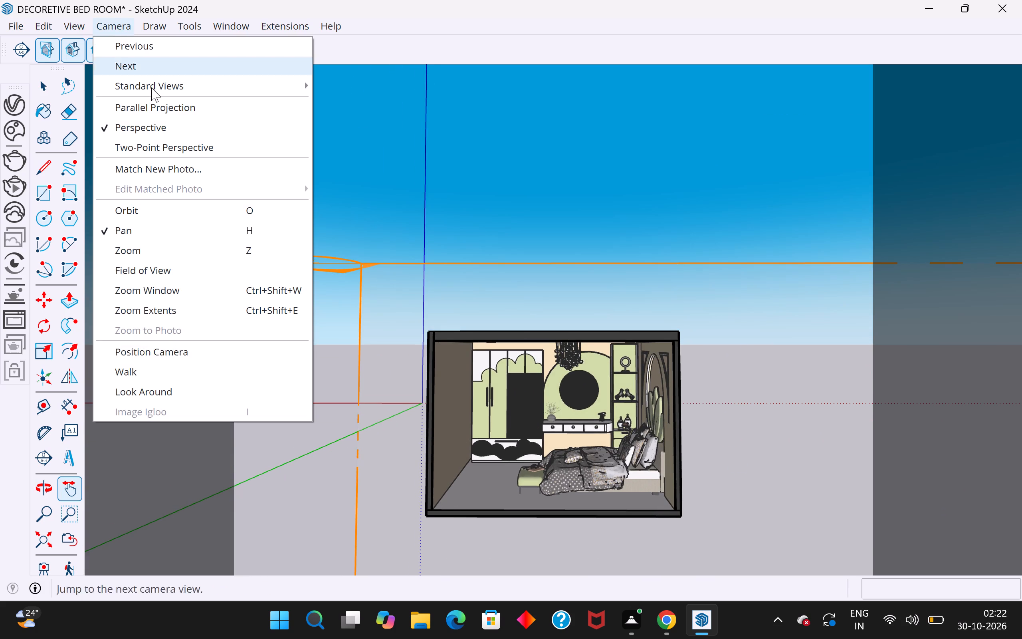
click(159, 149)
Enlarge the two-point view of the open bedroom until it fills the render frame between the darkened side bands.
scroll(580, 537, up, 4)
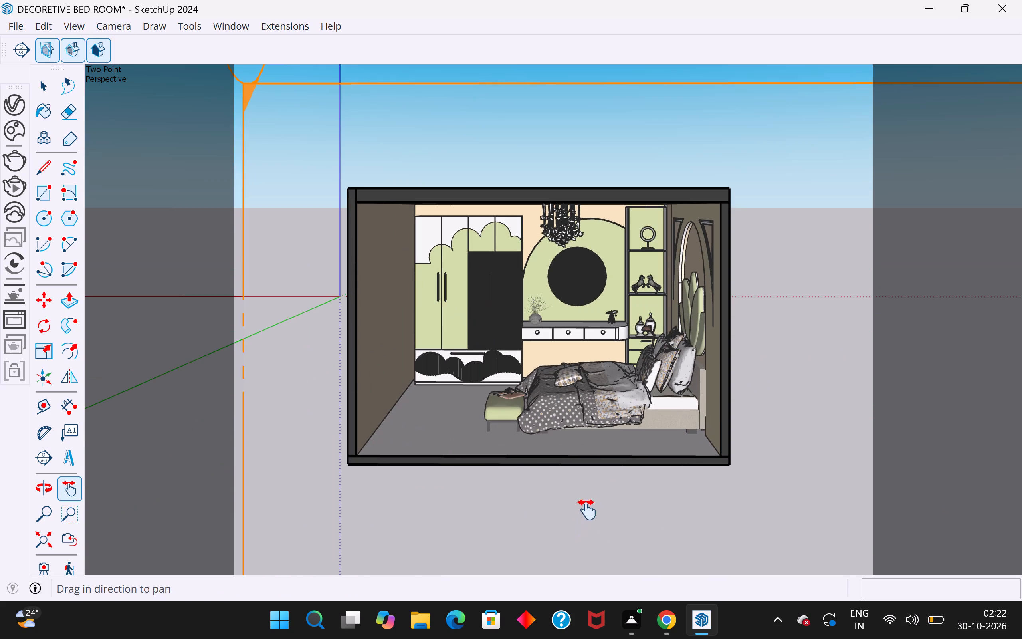
scroll(584, 490, up, 2)
scroll(277, 406, down, 3)
scroll(206, 292, up, 3)
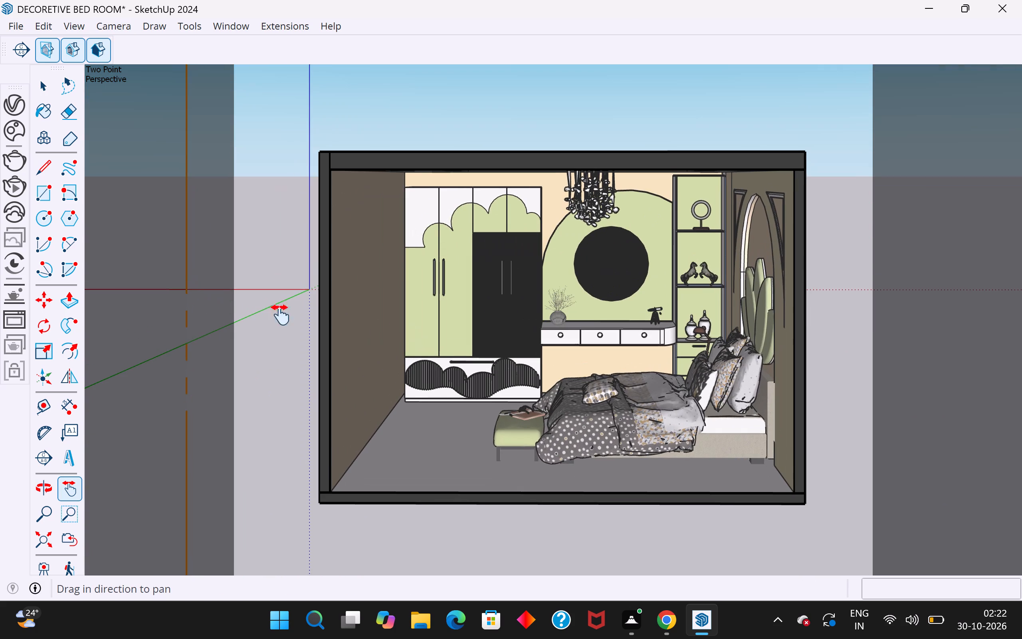
scroll(386, 335, up, 1)
click(50, 516)
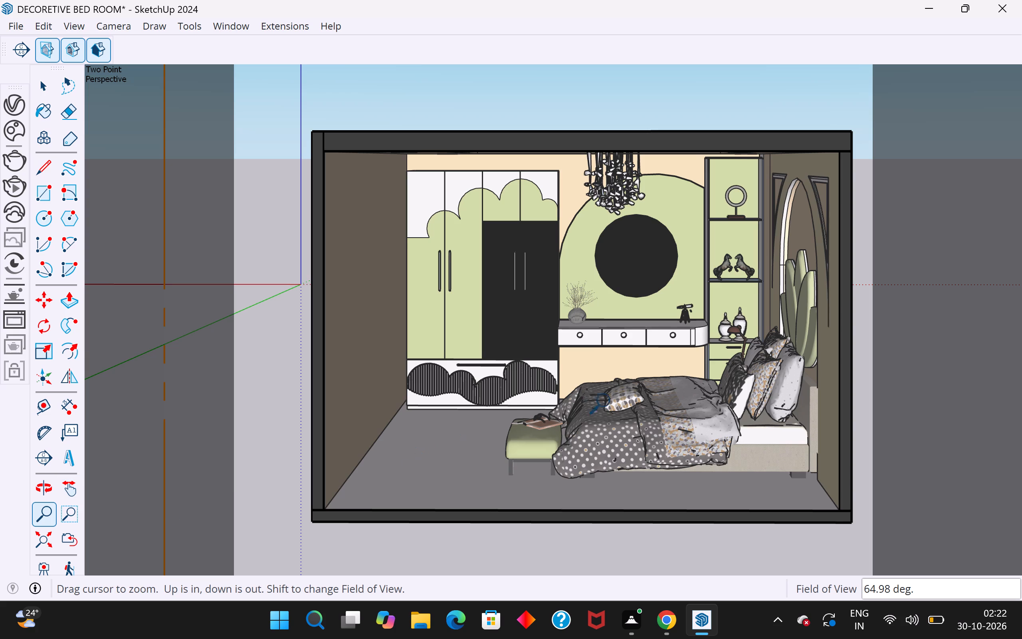
scroll(620, 391, up, 2)
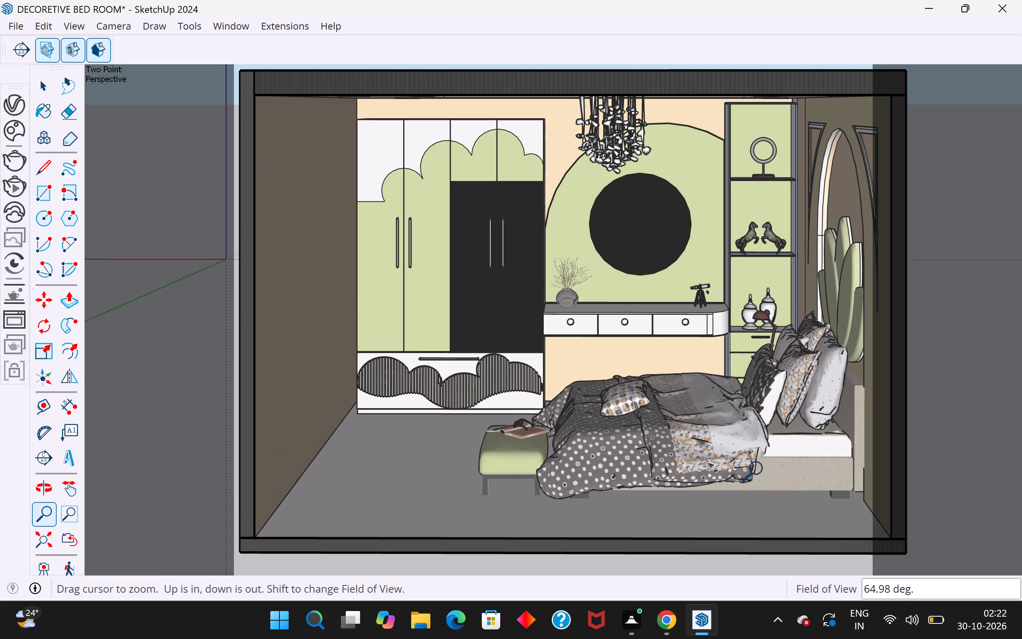
click(43, 89)
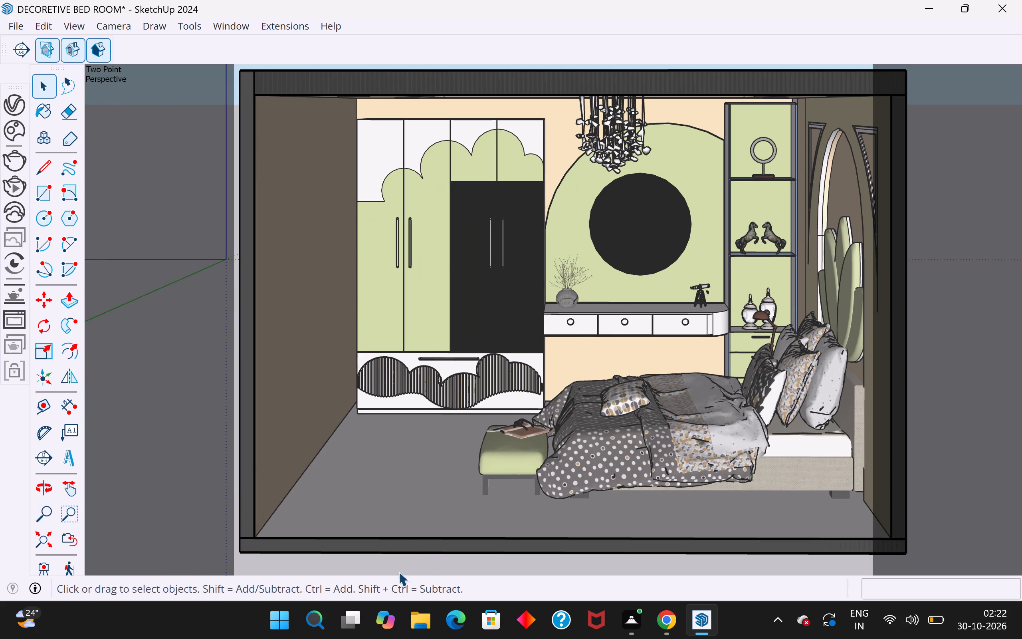
Fine-tune the camera framing so the bedroom's side walls sit close to the edges of the render frame.
scroll(541, 464, down, 1)
scroll(868, 443, up, 1)
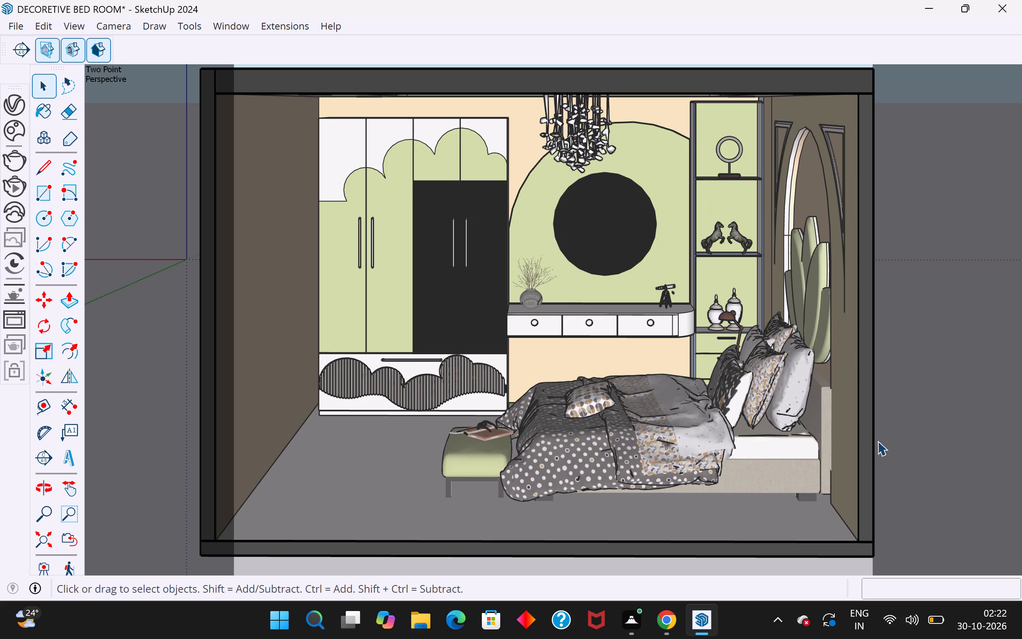
scroll(881, 441, down, 1)
scroll(884, 404, up, 1)
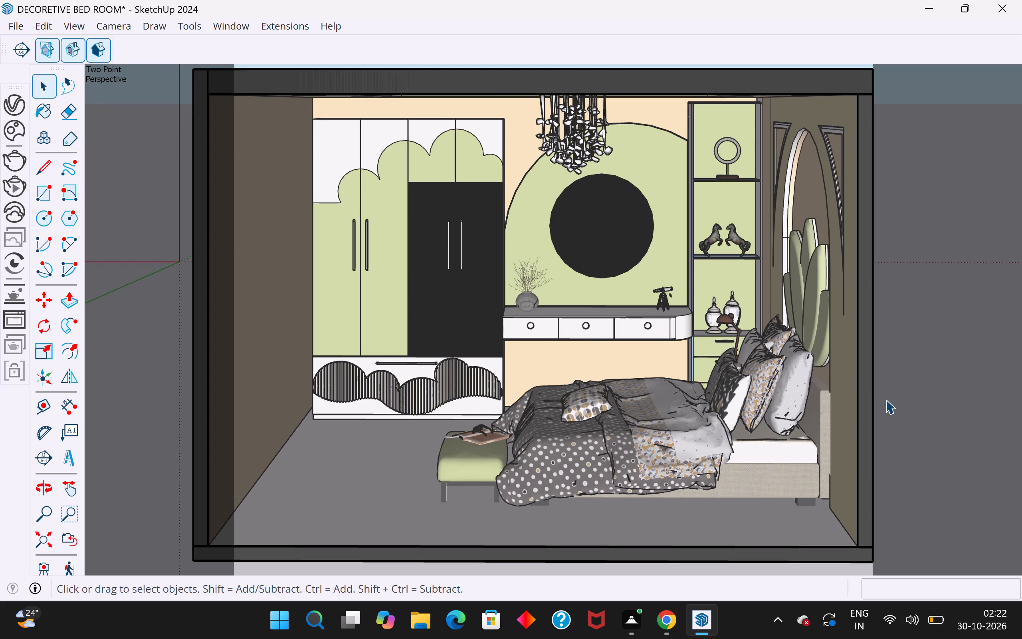
scroll(368, 484, up, 1)
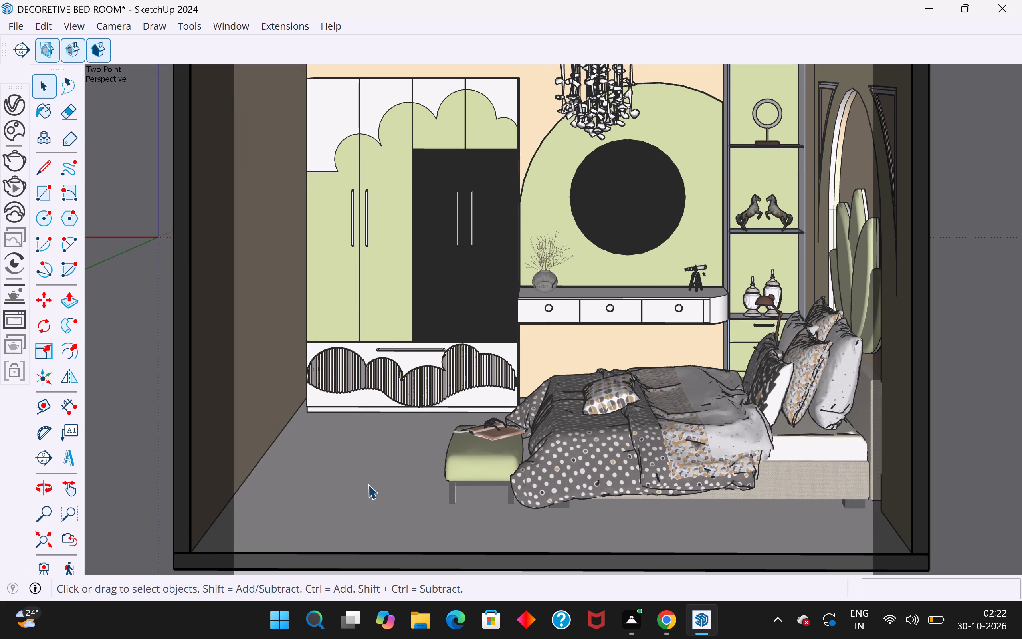
scroll(368, 484, down, 1)
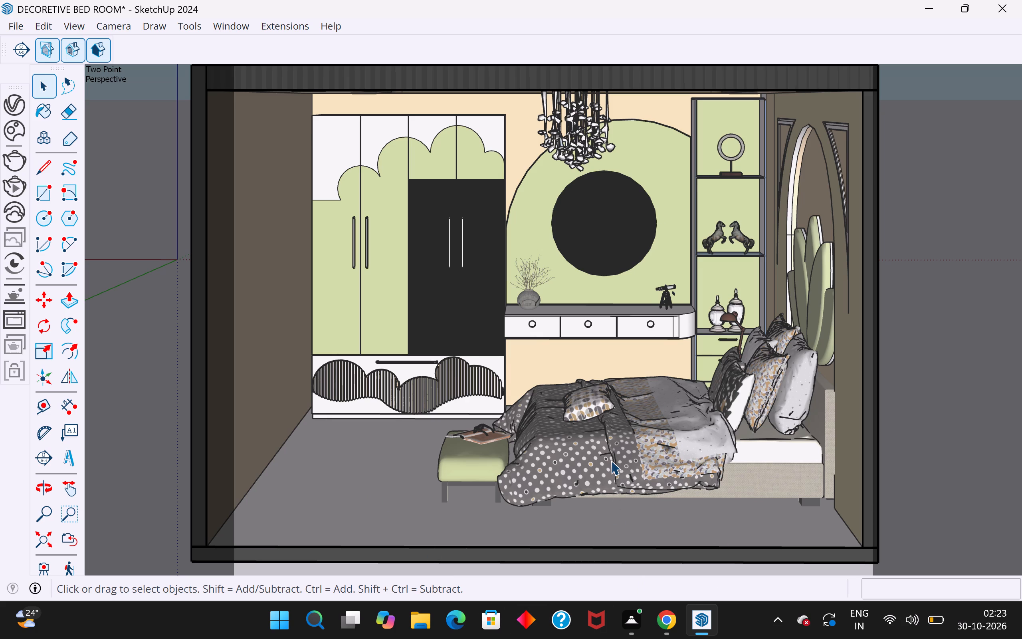
scroll(611, 460, down, 4)
scroll(611, 460, up, 2)
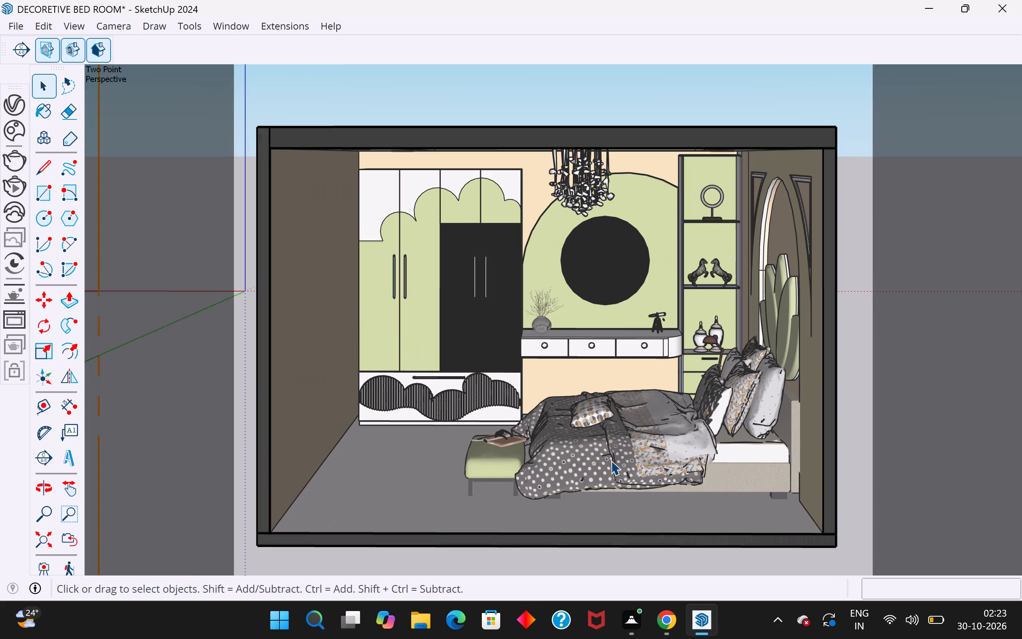
scroll(611, 460, up, 2)
scroll(611, 460, down, 1)
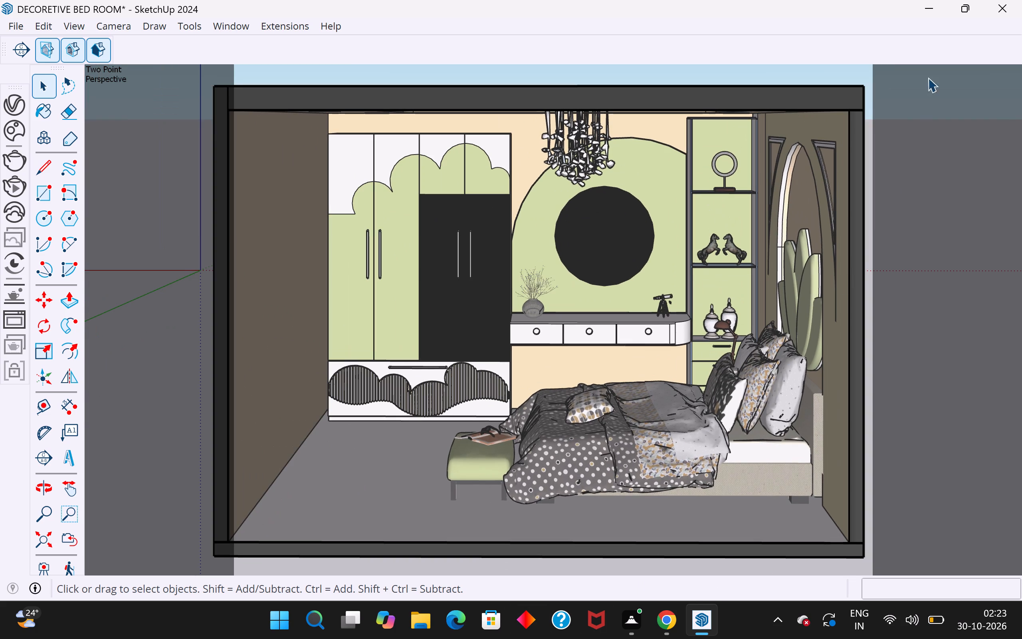
Restore the maximized model window to a smaller floating window and stretch it to the full height of the desktop.
click(962, 13)
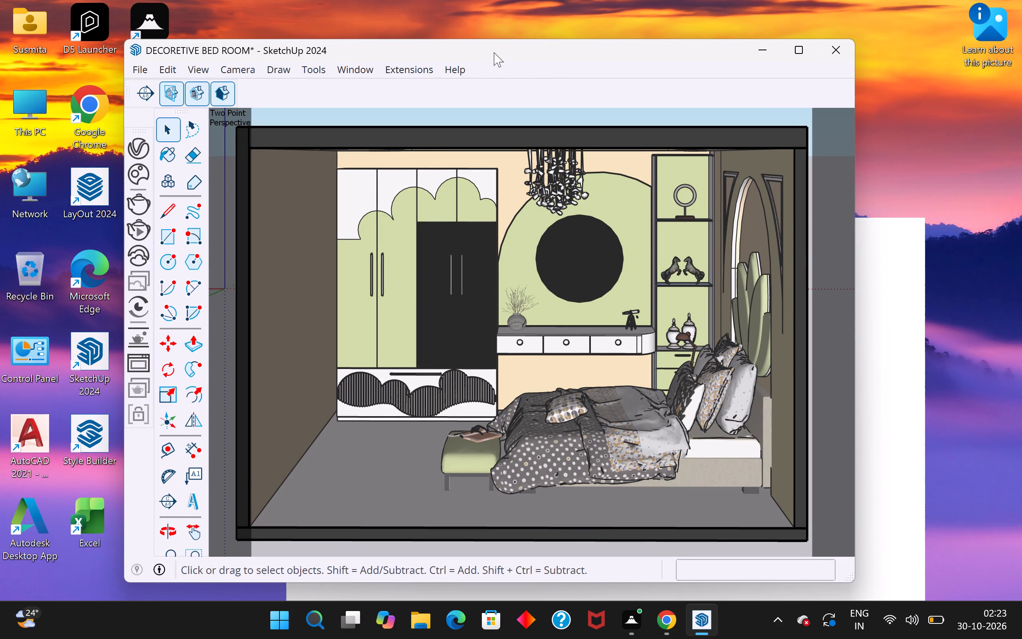
drag(494, 52, 490, 71)
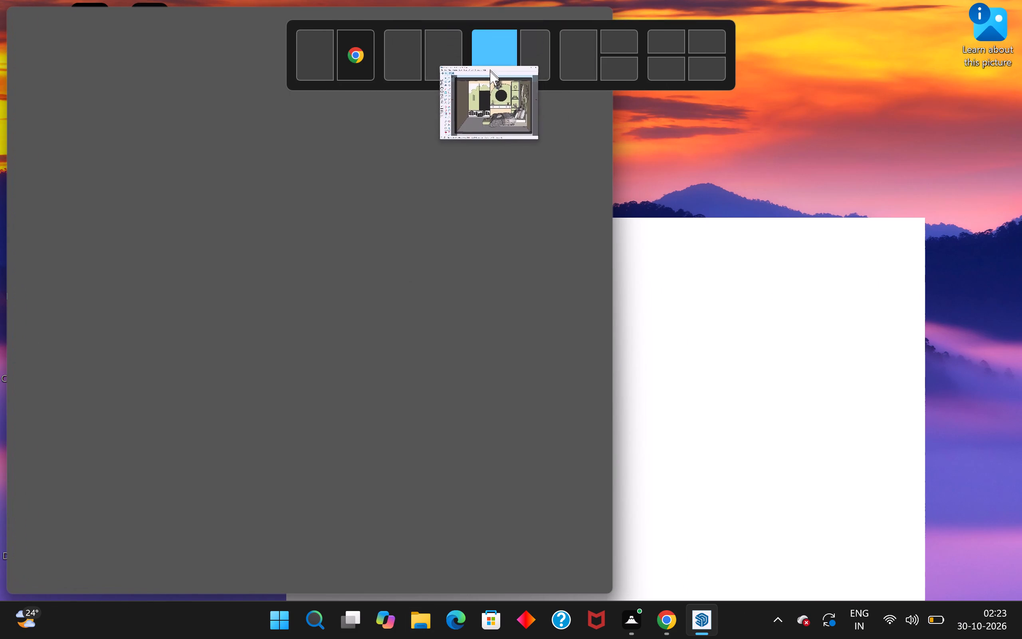
drag(490, 71, 493, 123)
drag(540, 132, 543, 68)
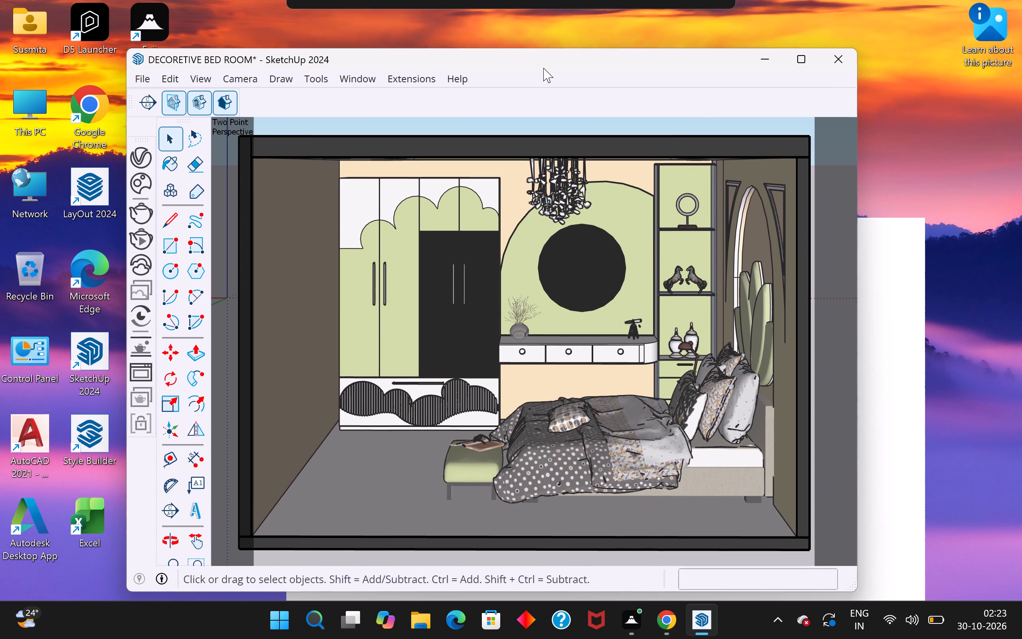
drag(543, 68, 545, 55)
drag(511, 581, 506, 601)
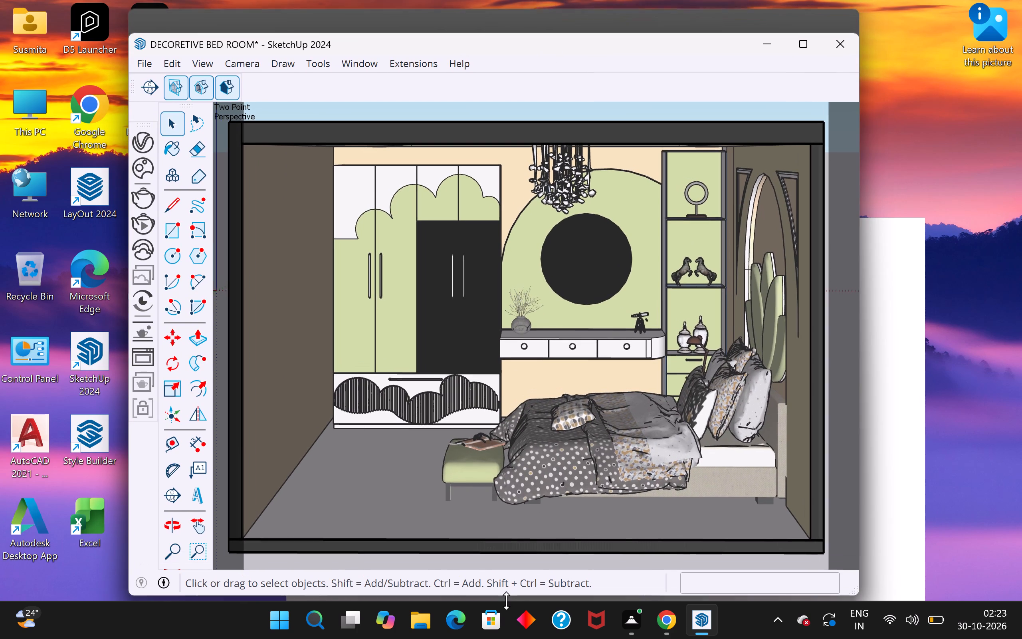
drag(506, 601, 505, 600)
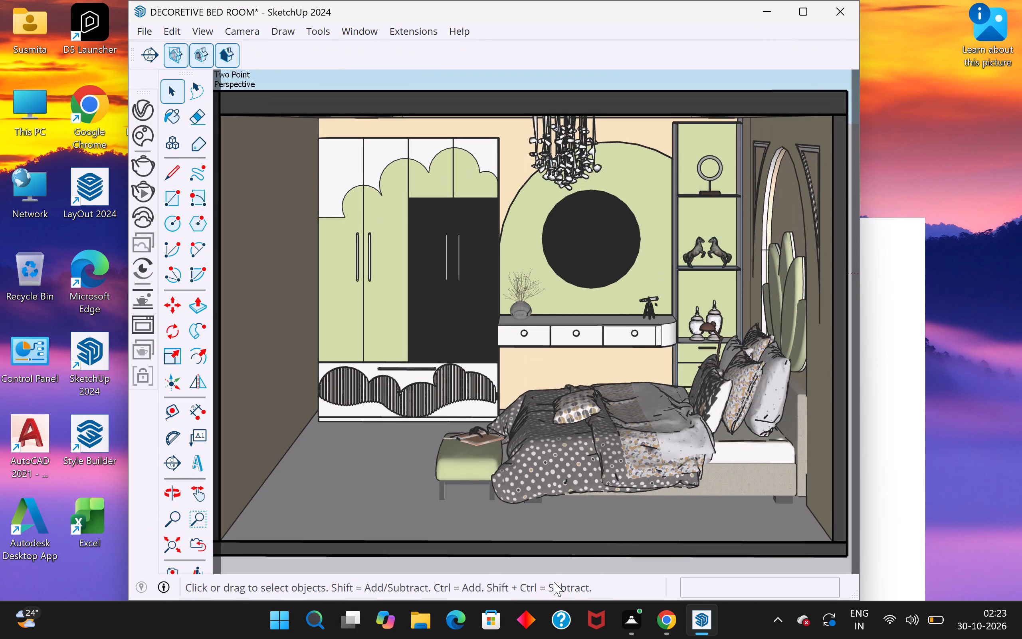
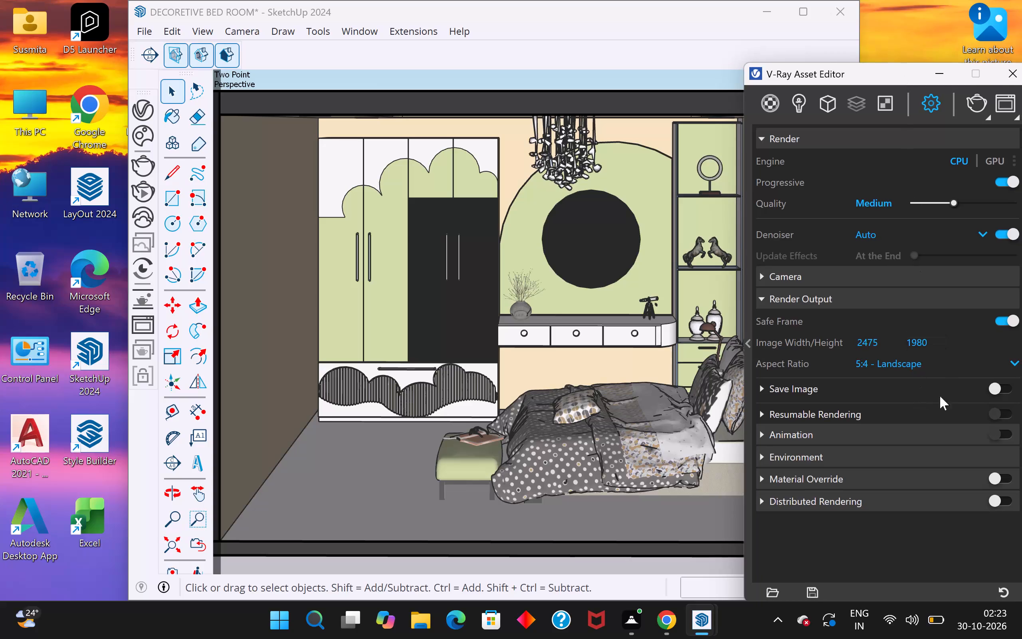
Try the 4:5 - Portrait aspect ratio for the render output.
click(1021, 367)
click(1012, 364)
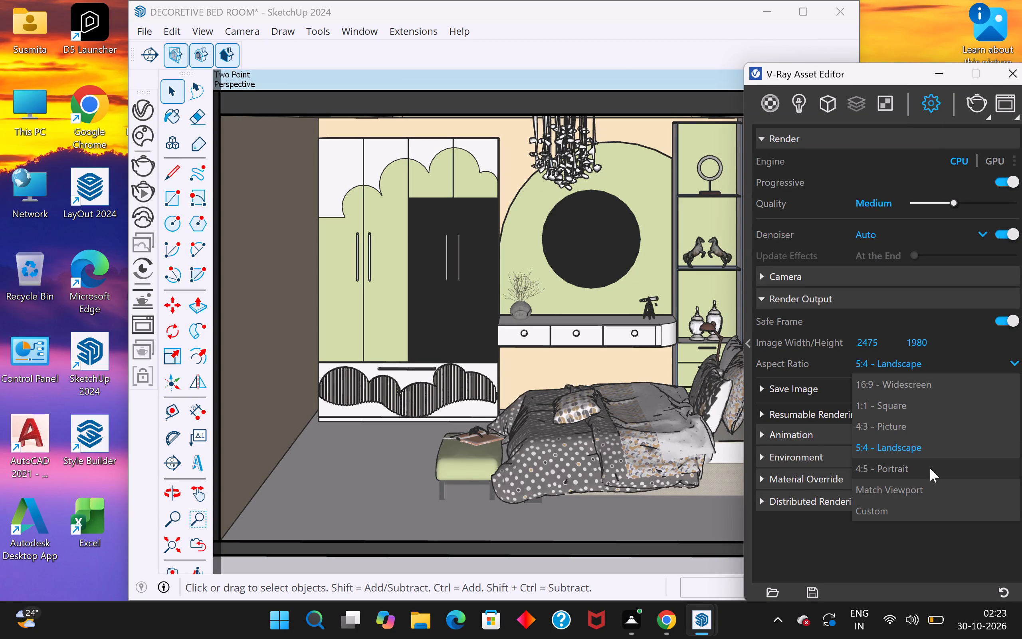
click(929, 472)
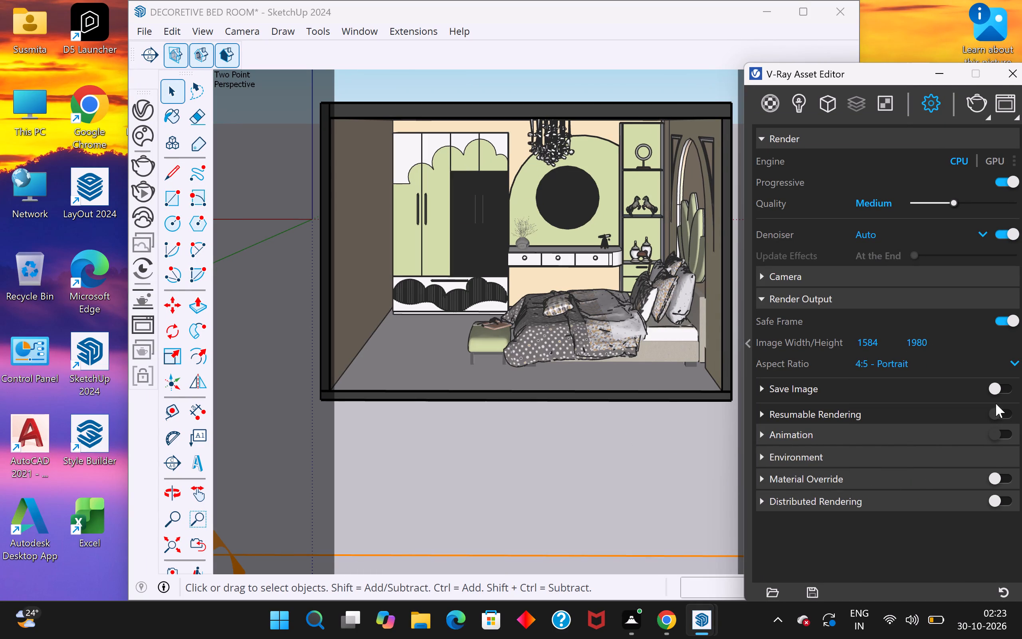
Set the render output's aspect ratio to Match Viewport and move the Asset Editor clear of the model view.
click(1014, 369)
click(1011, 365)
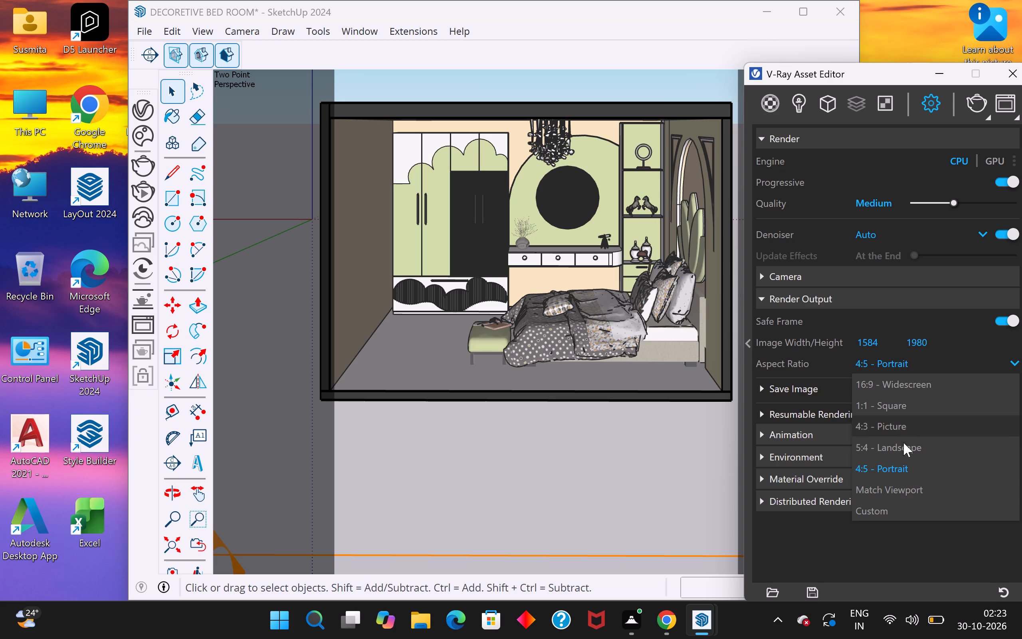
click(903, 488)
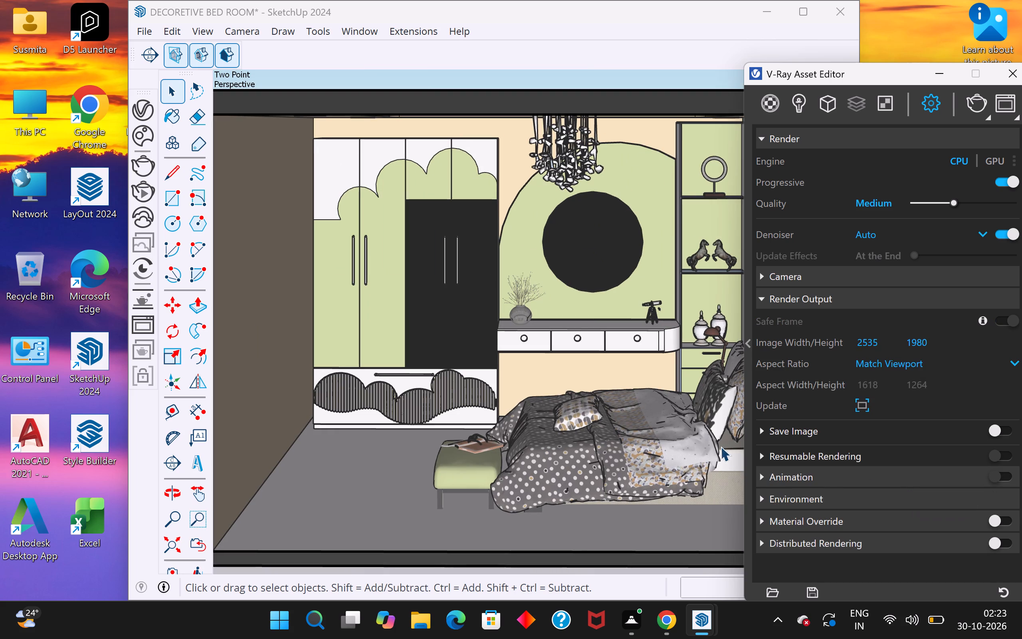
drag(907, 71, 988, 545)
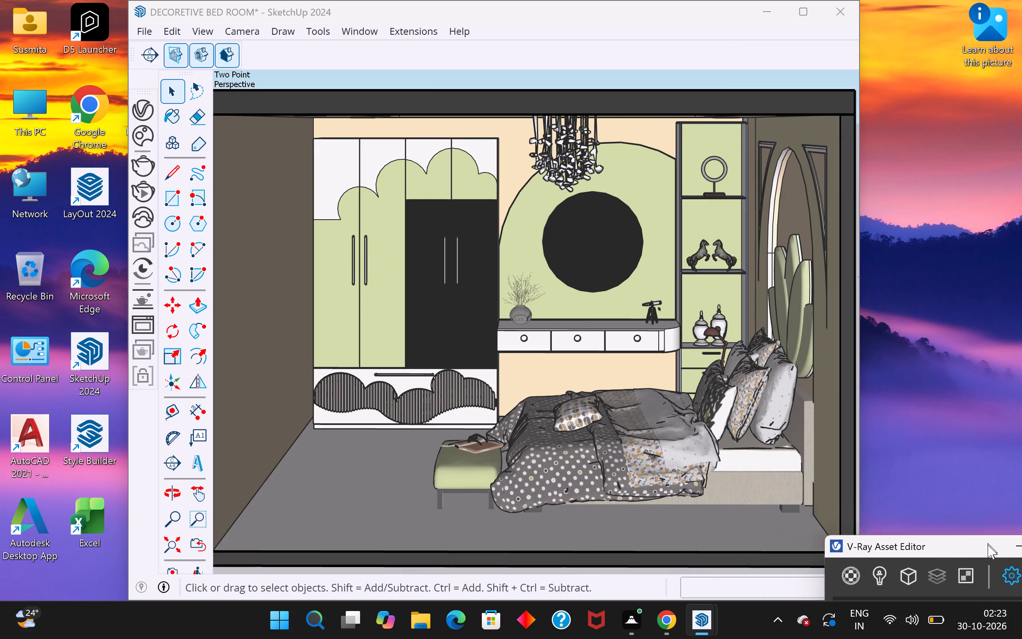
drag(988, 545, 1006, 600)
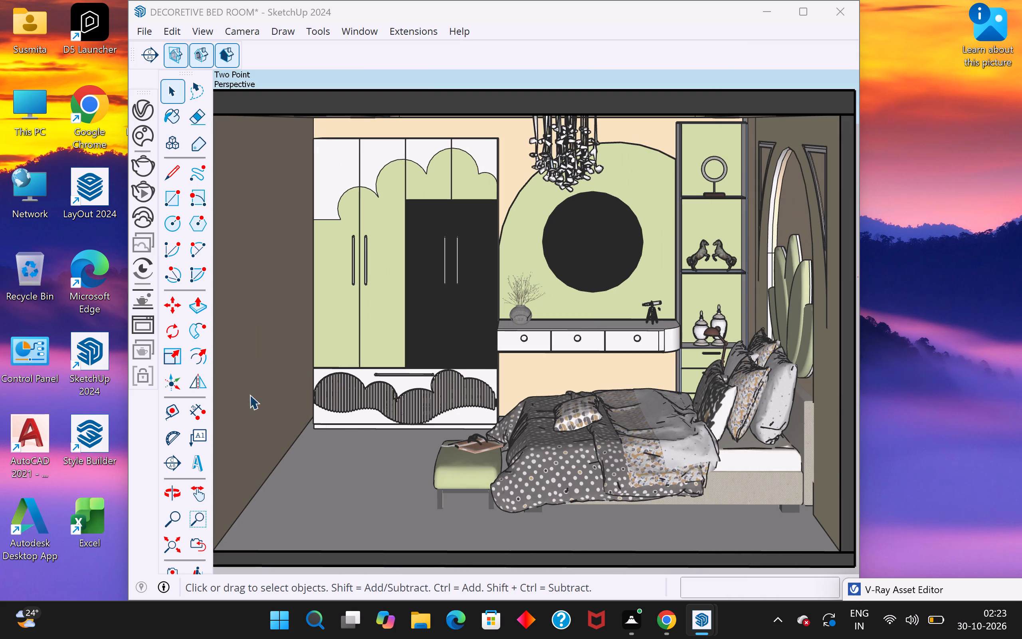
Reorient the camera to face the whole cut-open bedroom including its ceiling, and set it to two-point perspective.
click(247, 34)
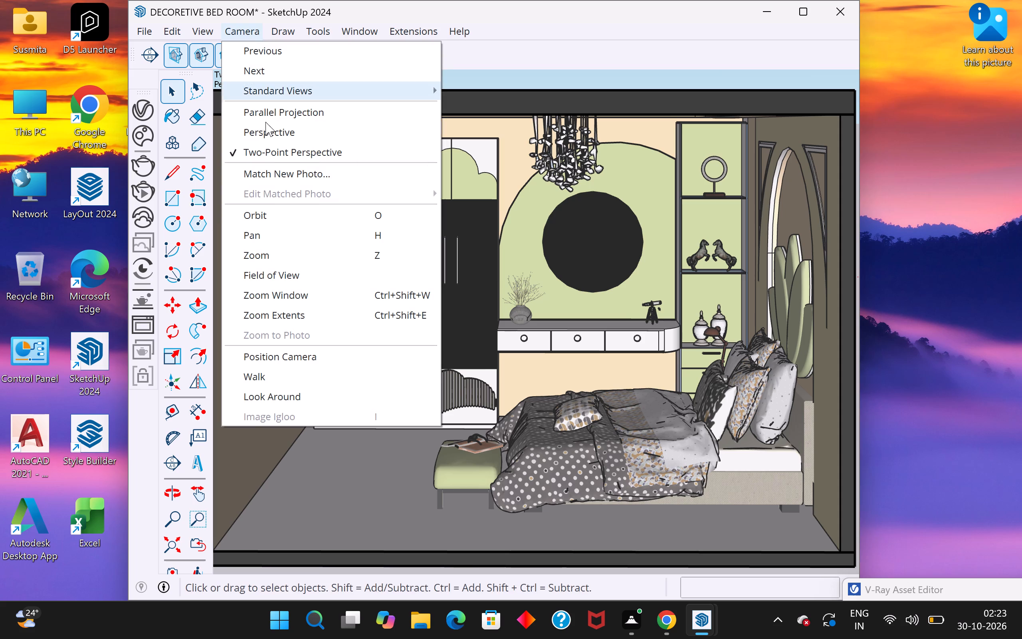
click(284, 152)
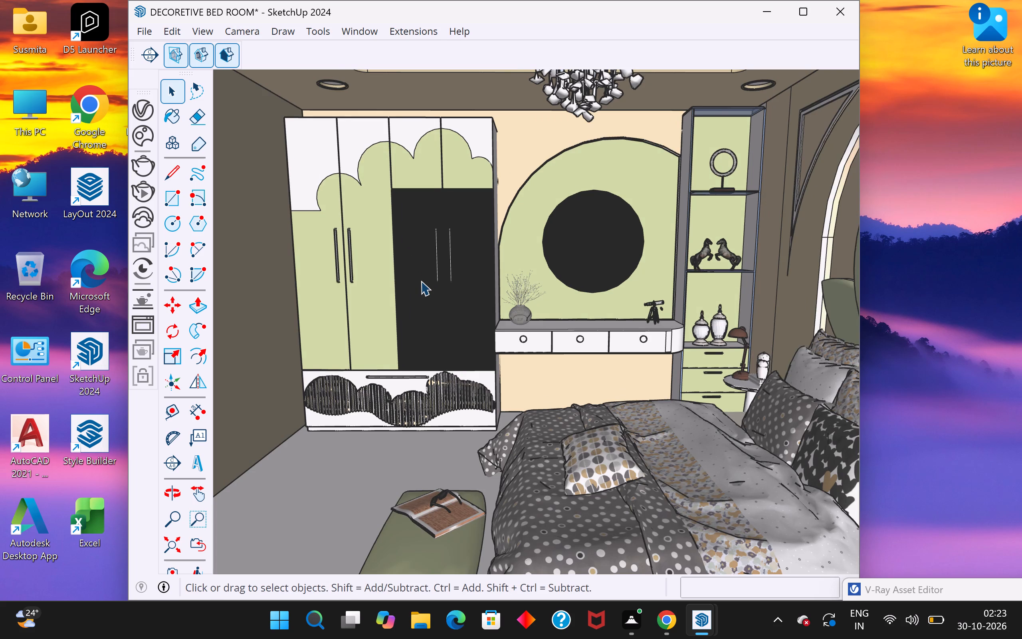
scroll(421, 281, down, 2)
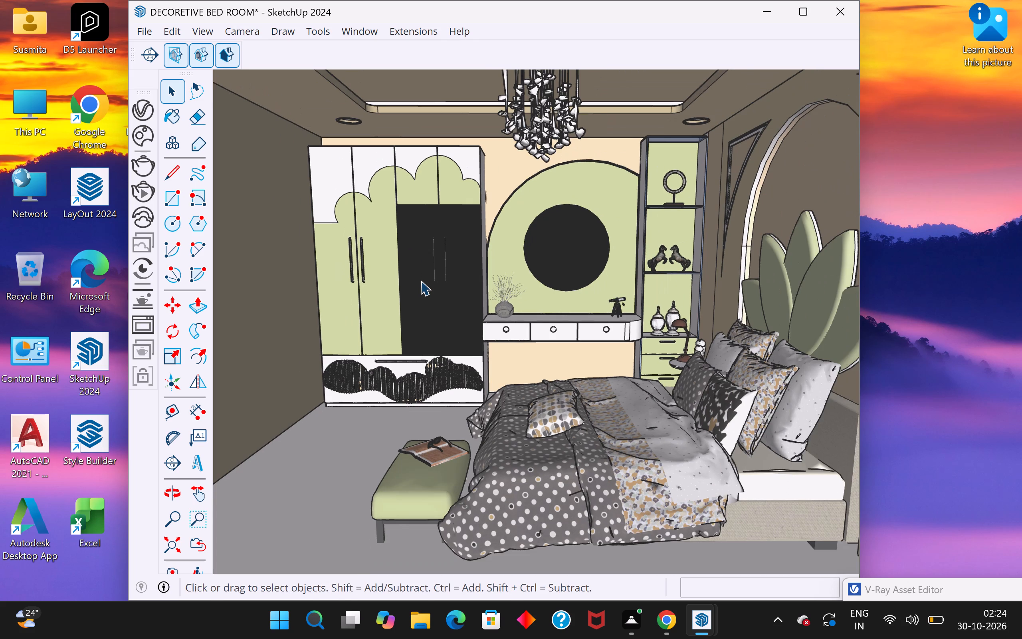
scroll(421, 281, down, 2)
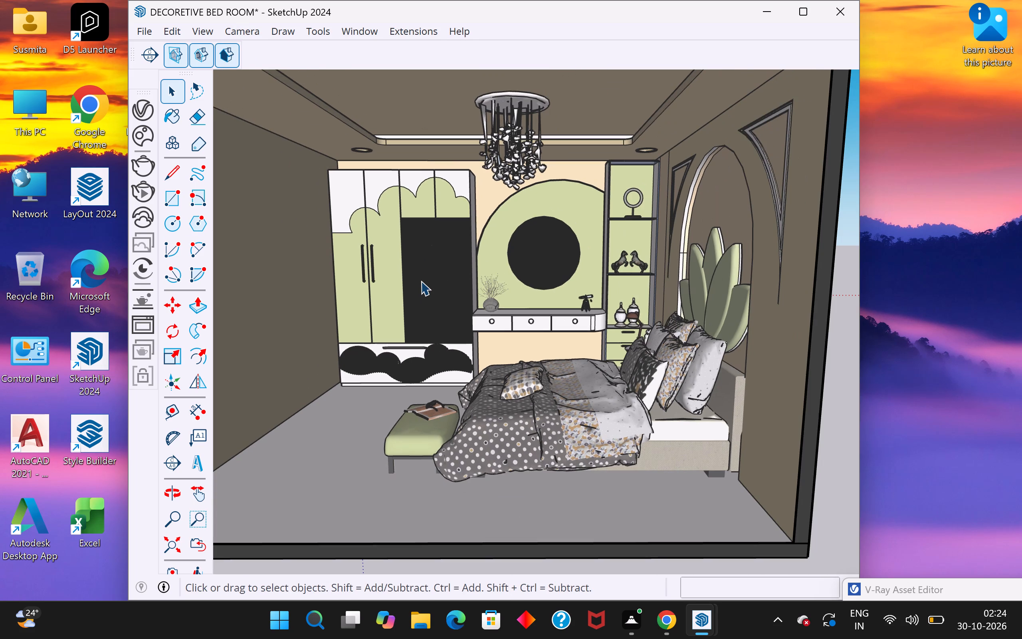
scroll(421, 281, up, 1)
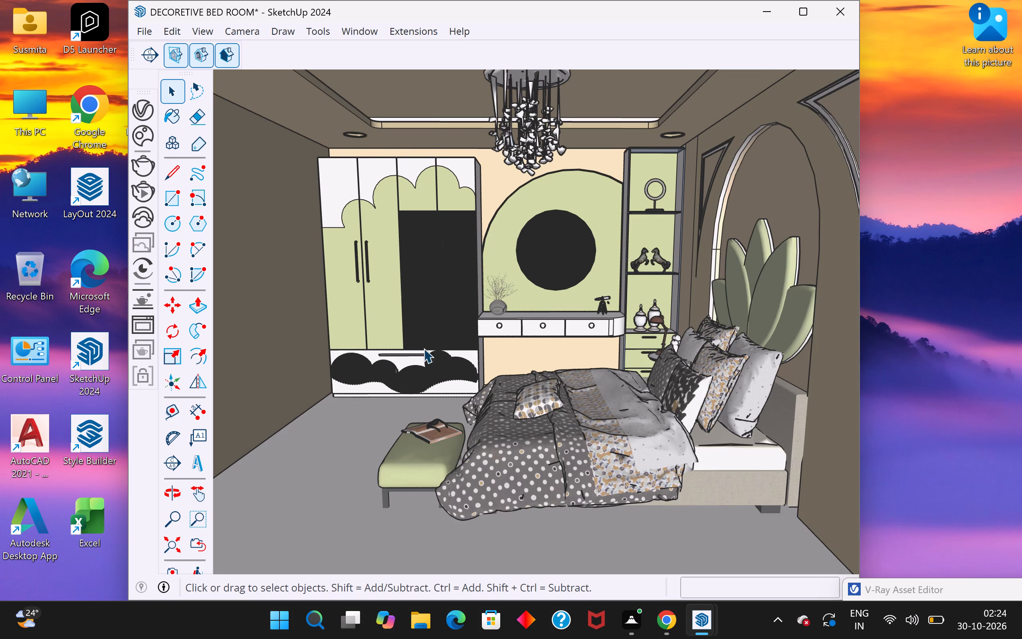
scroll(421, 372, down, 1)
middle_drag(454, 420, 473, 399)
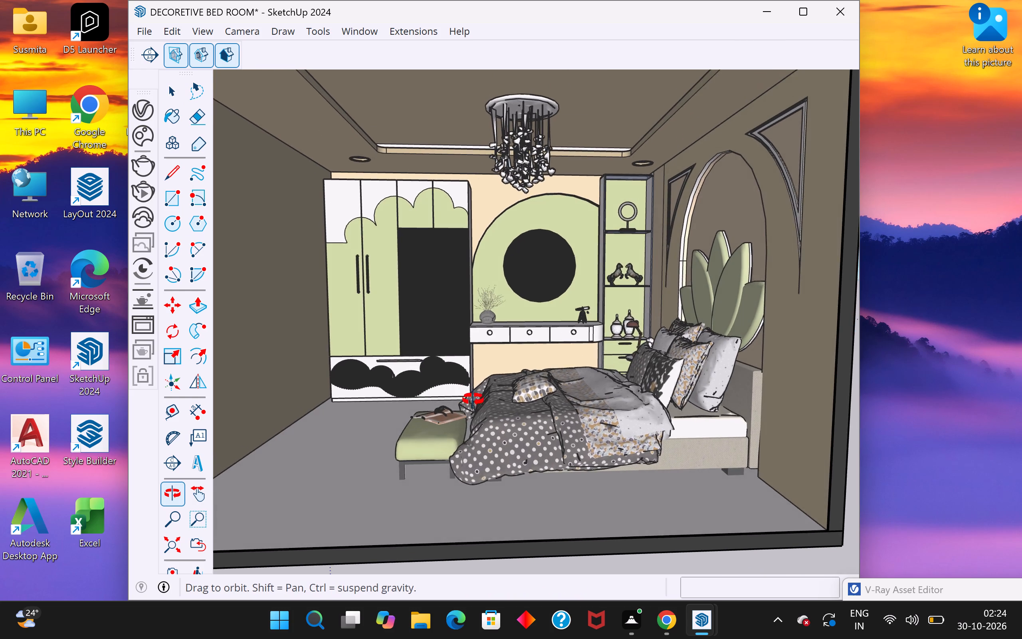
middle_drag(473, 399, 473, 379)
scroll(606, 494, down, 3)
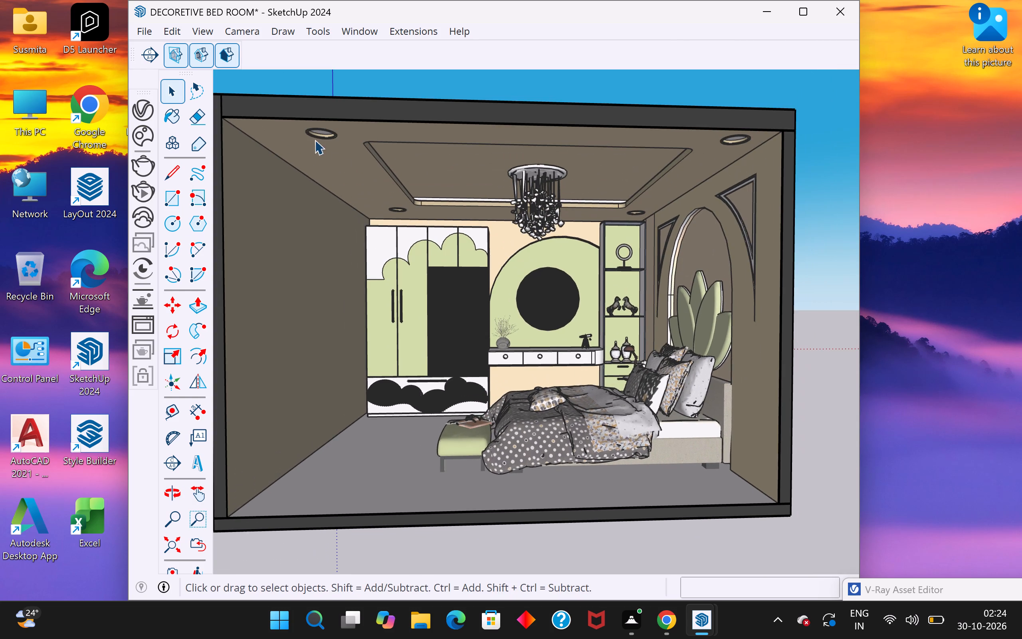
scroll(312, 138, up, 2)
scroll(593, 421, down, 2)
middle_drag(349, 261, 331, 248)
click(244, 28)
click(281, 154)
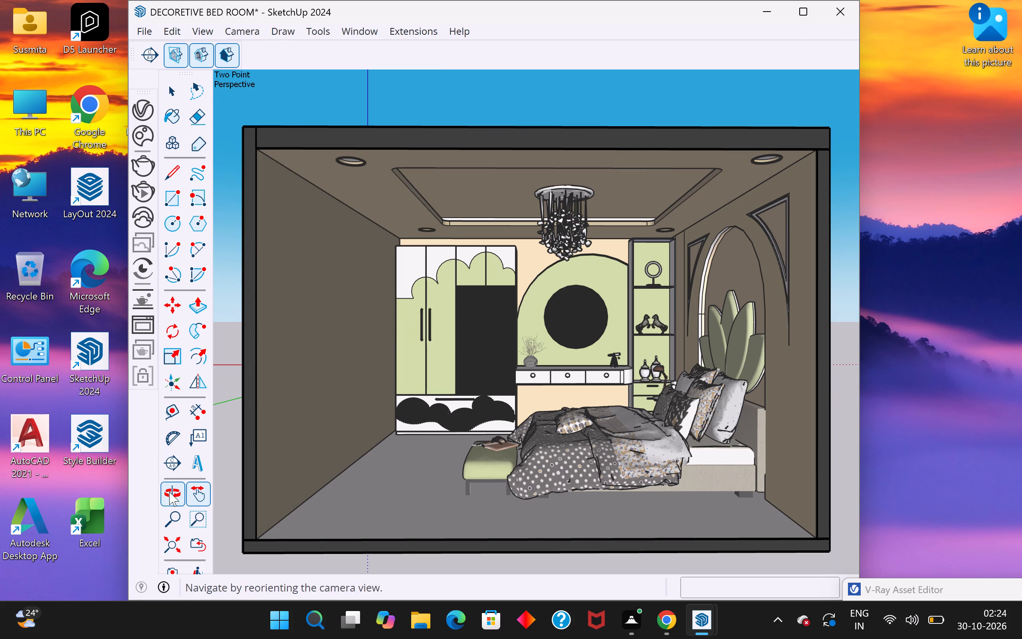
Enlarge the two-point view until the bedroom interior fills the viewport width.
click(181, 520)
scroll(571, 408, up, 1)
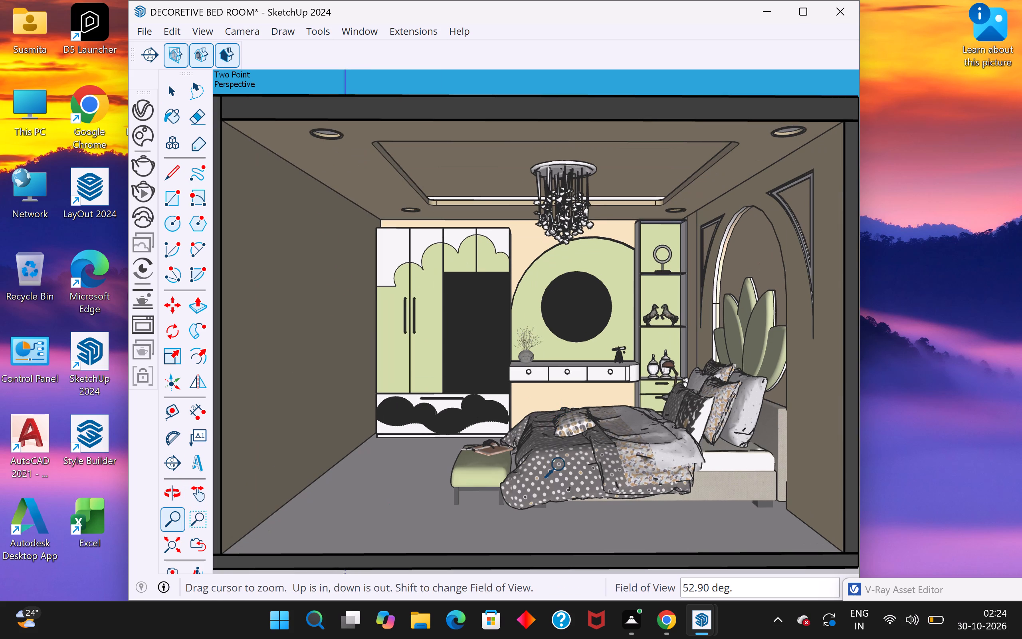
scroll(566, 574, up, 1)
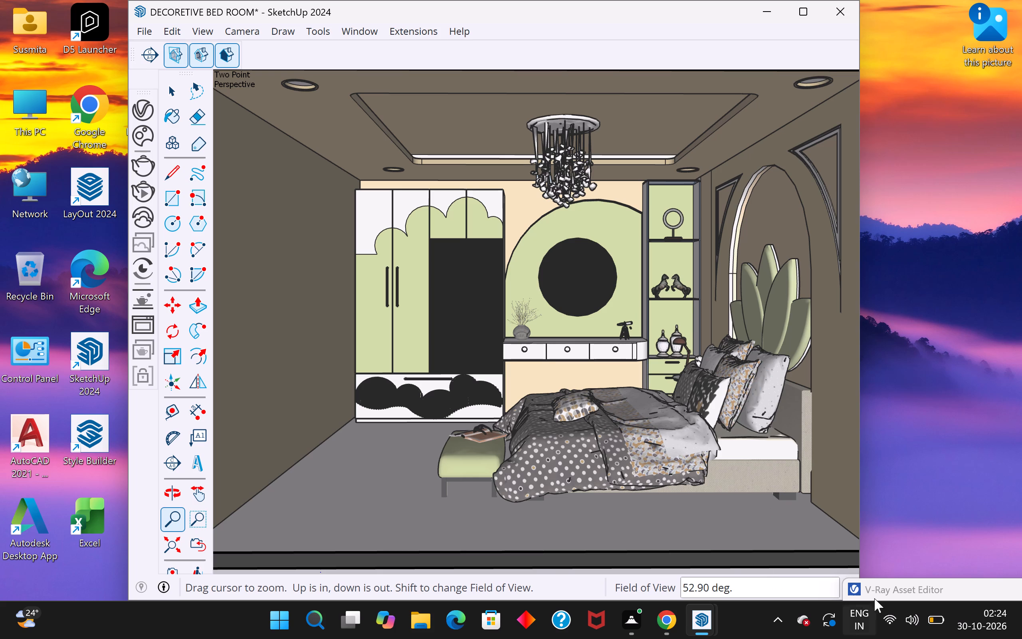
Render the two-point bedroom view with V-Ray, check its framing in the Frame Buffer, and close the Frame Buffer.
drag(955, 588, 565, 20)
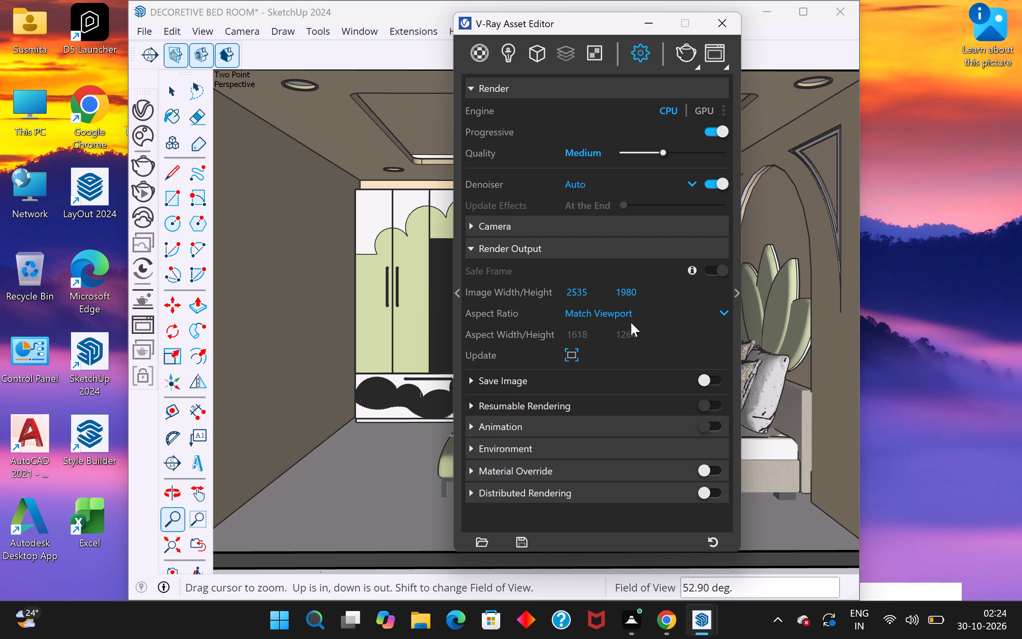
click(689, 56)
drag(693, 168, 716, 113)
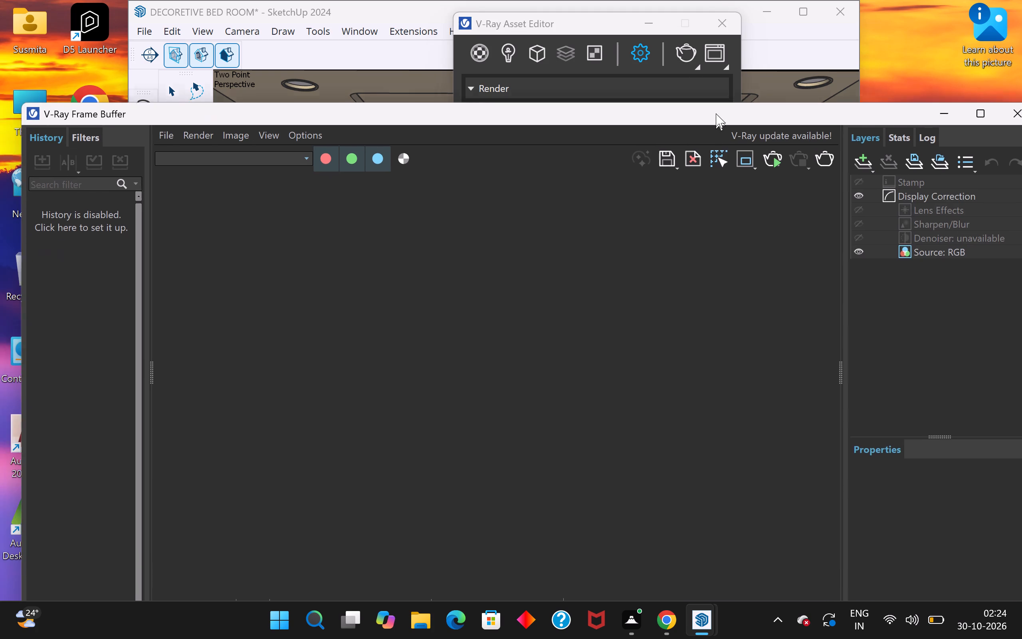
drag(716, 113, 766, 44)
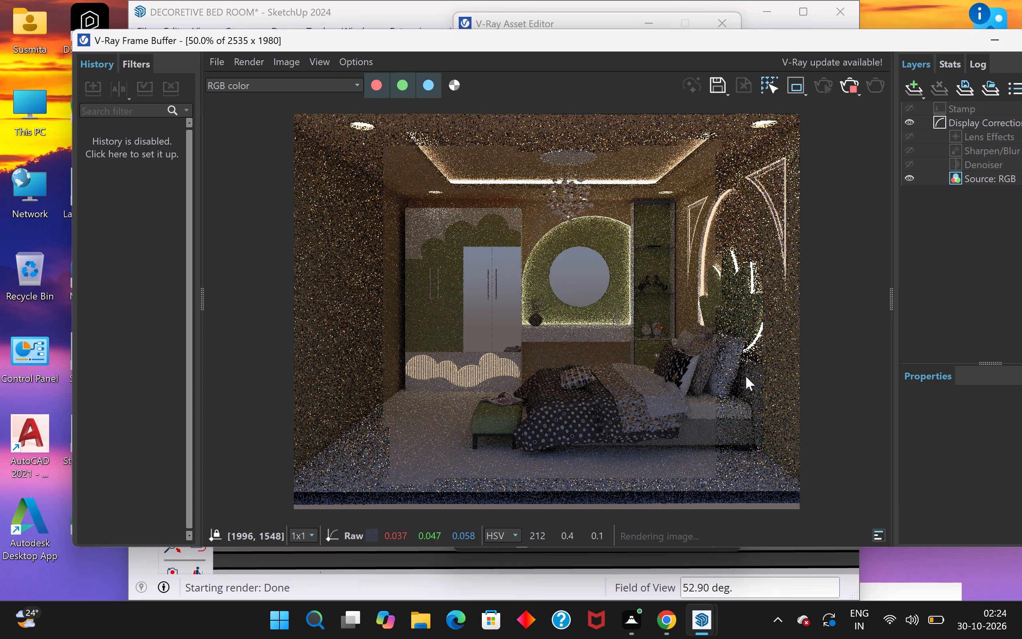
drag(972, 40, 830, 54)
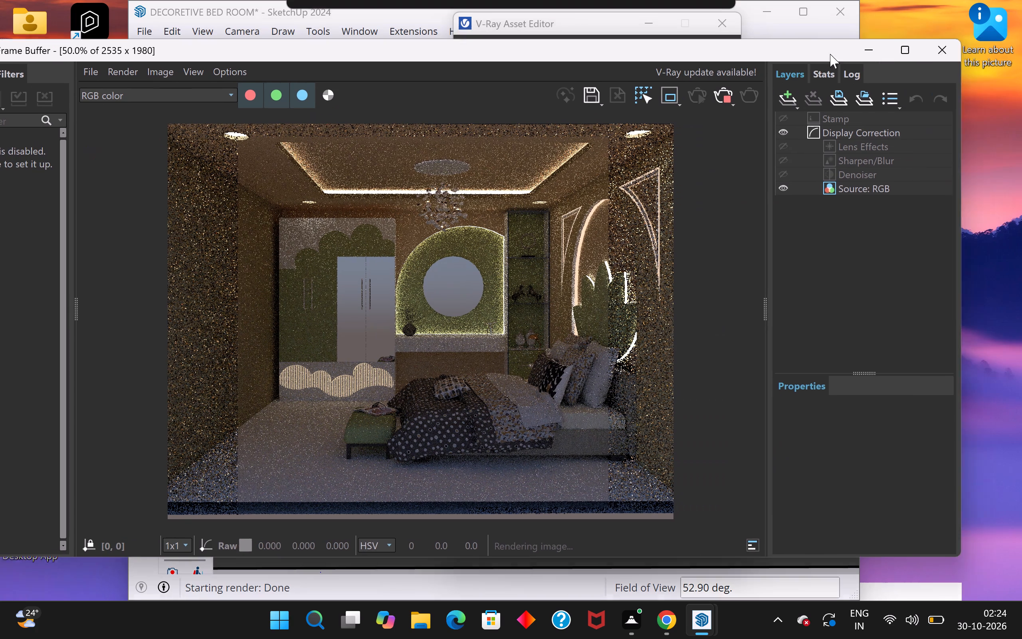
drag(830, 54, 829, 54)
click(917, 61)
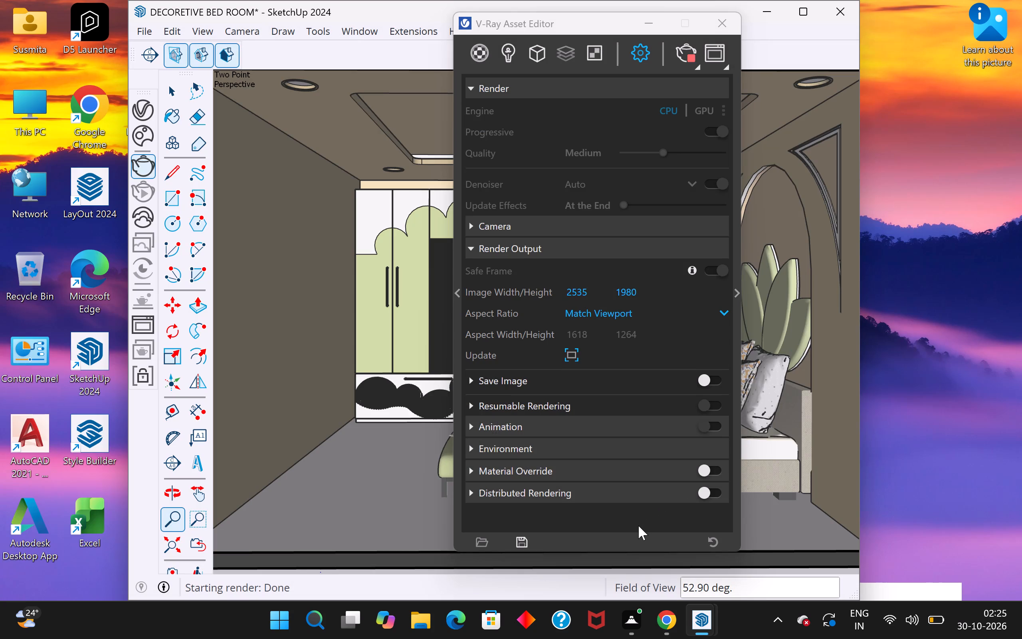
Tighten the two-point view around the wardrobe, chandelier and bed so the room's cut edges fall outside the viewport.
drag(611, 24, 889, 170)
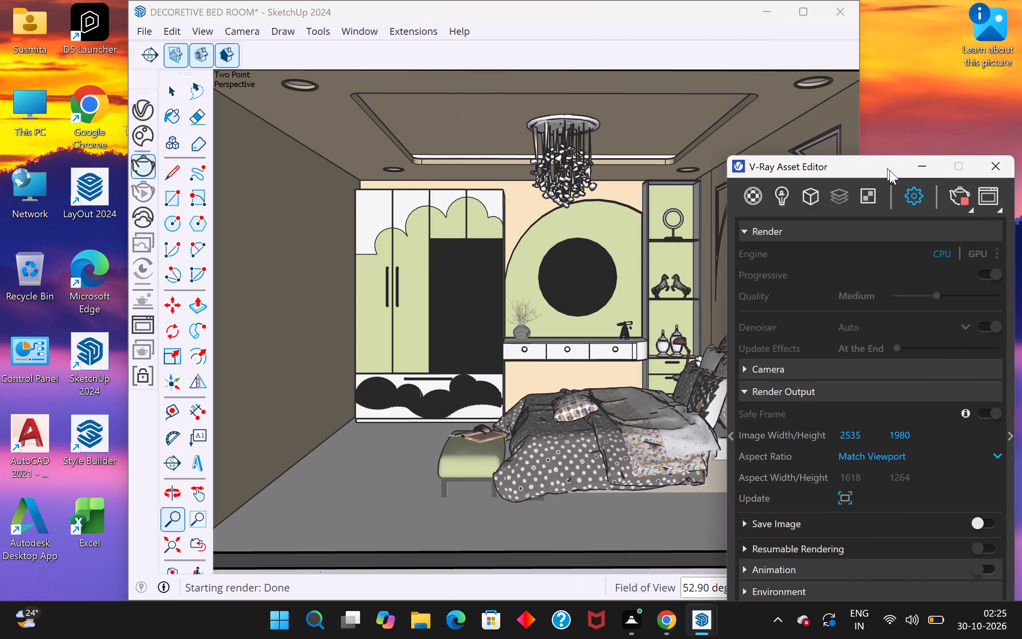
drag(889, 170, 1021, 367)
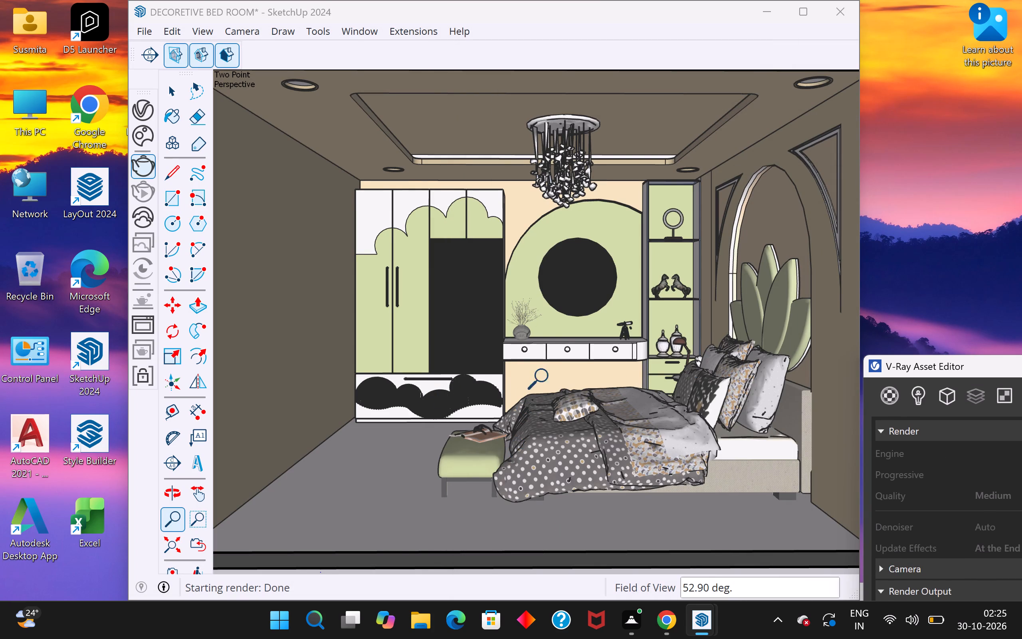
scroll(609, 77, up, 1)
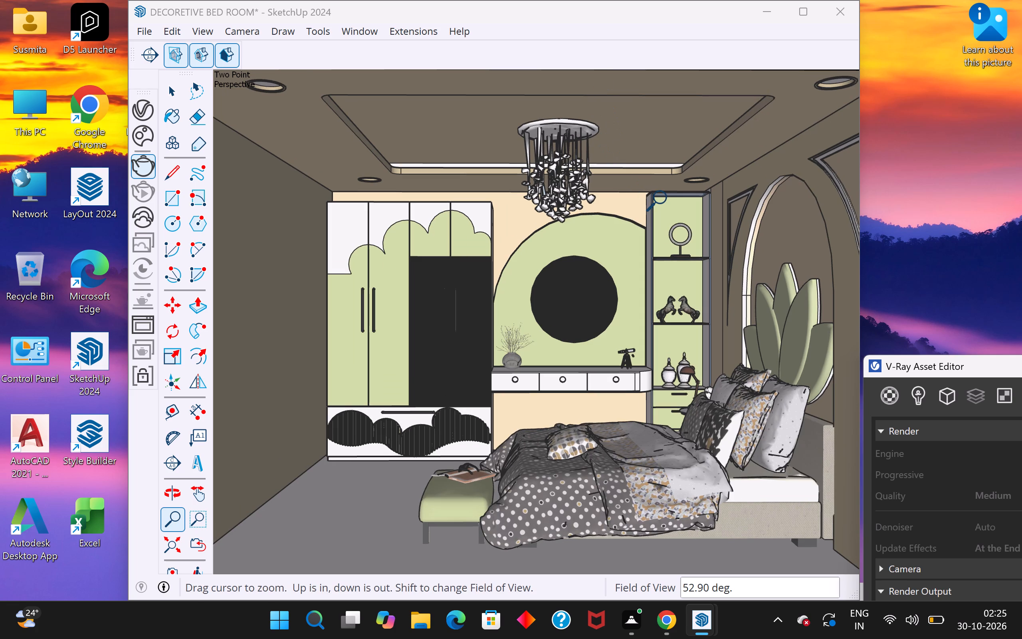
scroll(664, 198, down, 1)
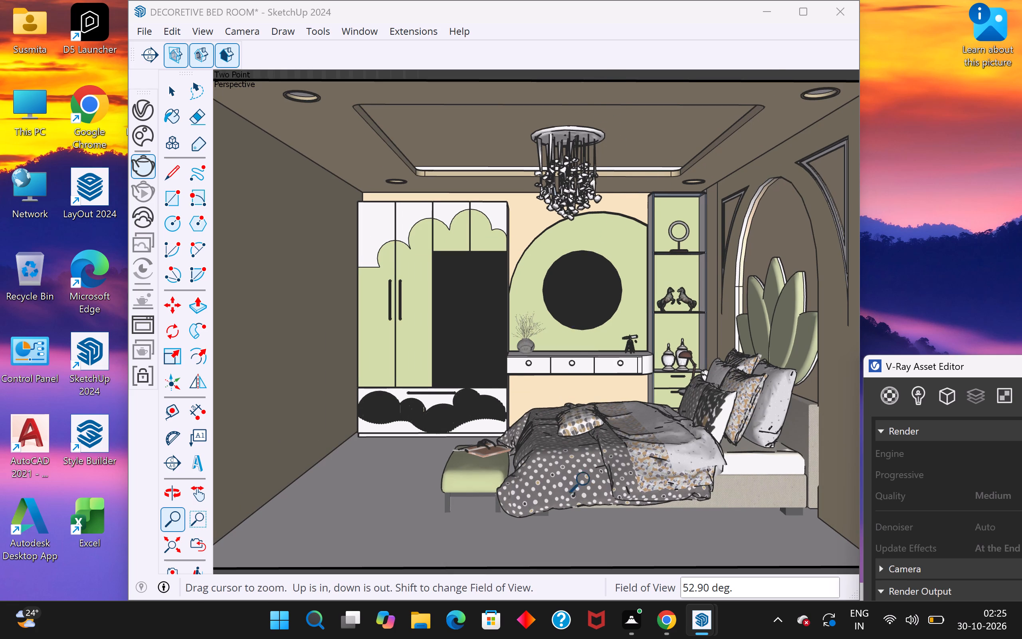
scroll(588, 489, up, 1)
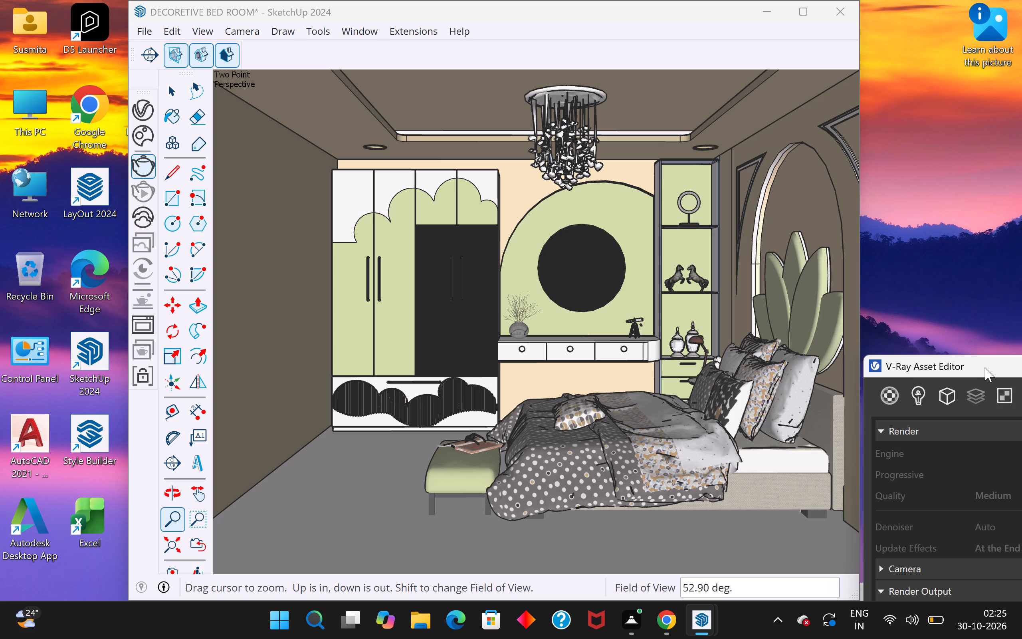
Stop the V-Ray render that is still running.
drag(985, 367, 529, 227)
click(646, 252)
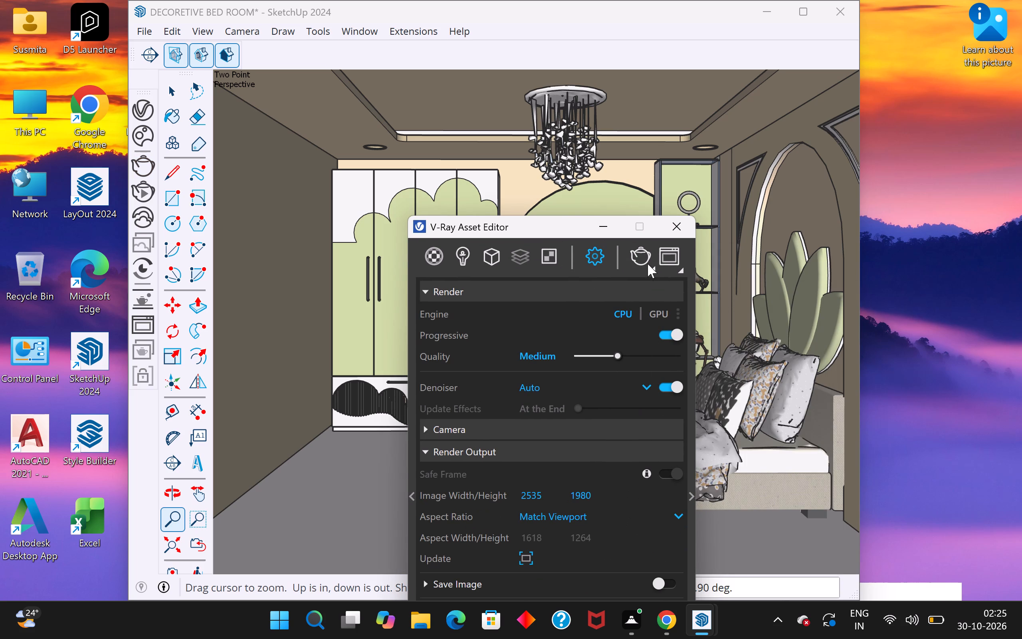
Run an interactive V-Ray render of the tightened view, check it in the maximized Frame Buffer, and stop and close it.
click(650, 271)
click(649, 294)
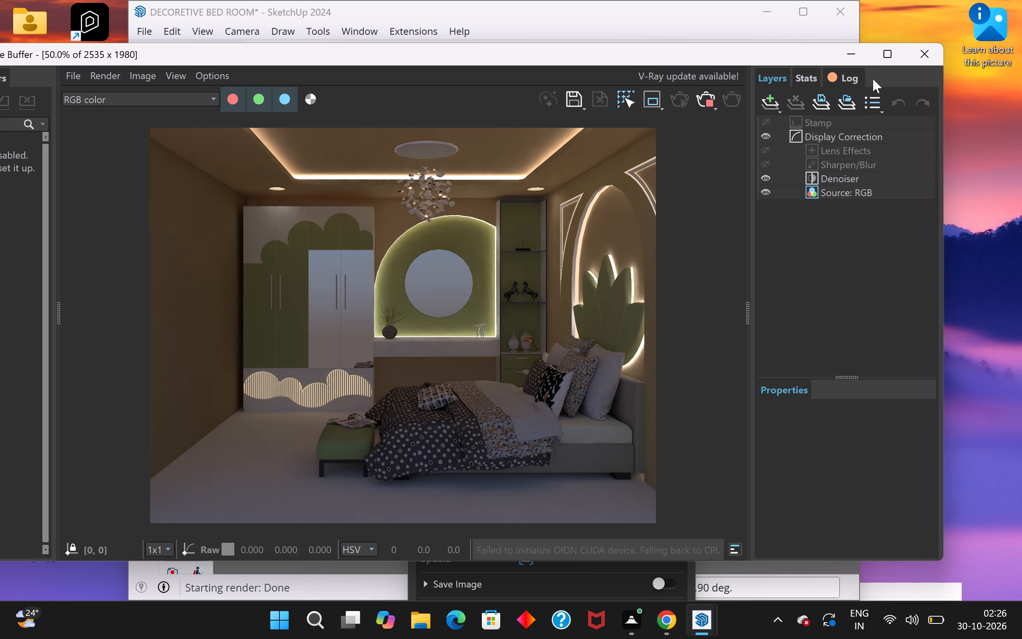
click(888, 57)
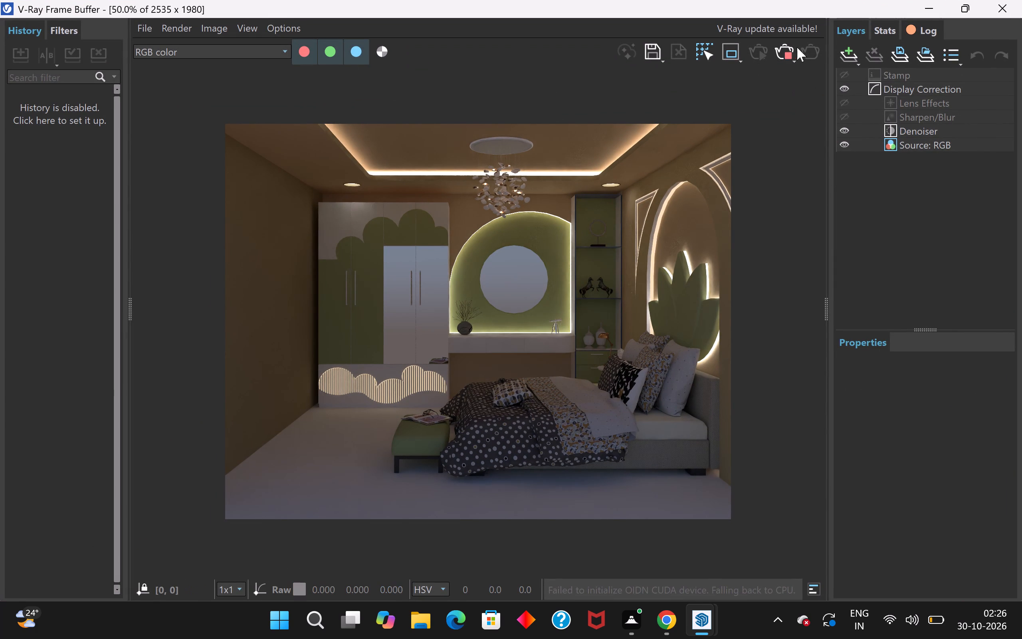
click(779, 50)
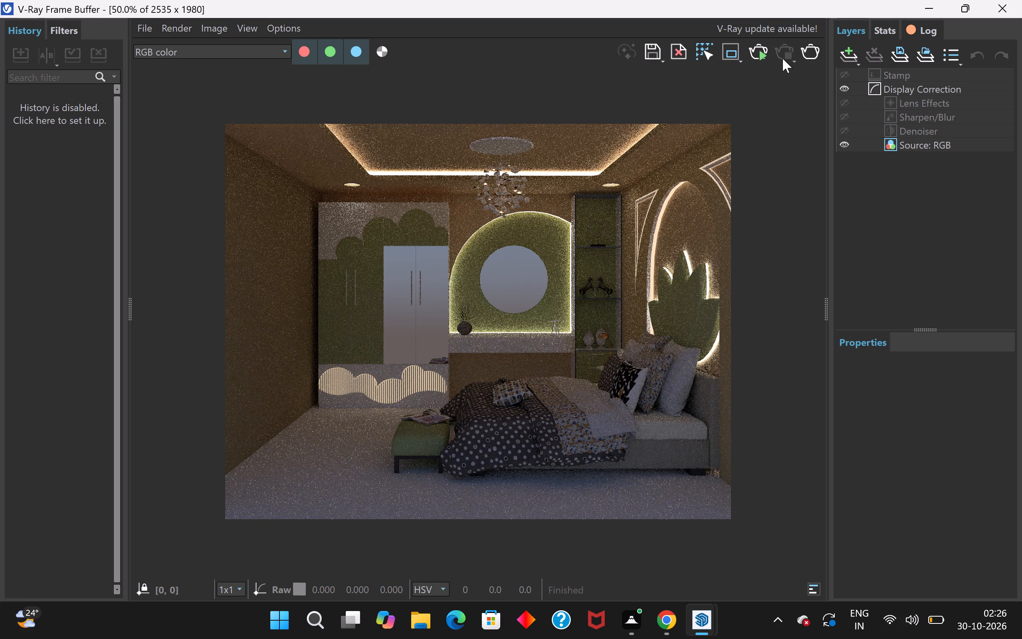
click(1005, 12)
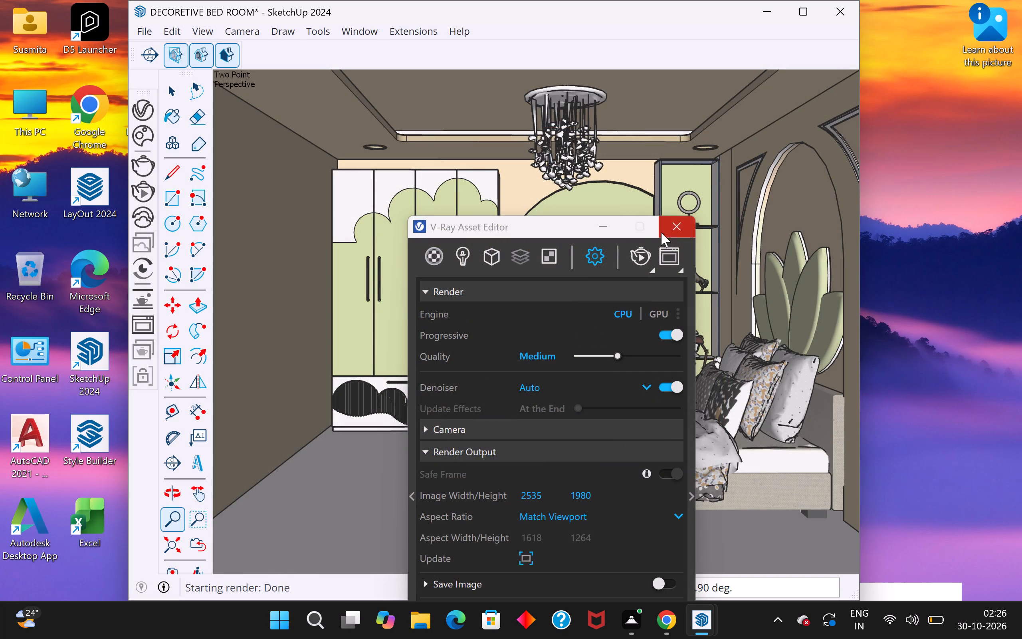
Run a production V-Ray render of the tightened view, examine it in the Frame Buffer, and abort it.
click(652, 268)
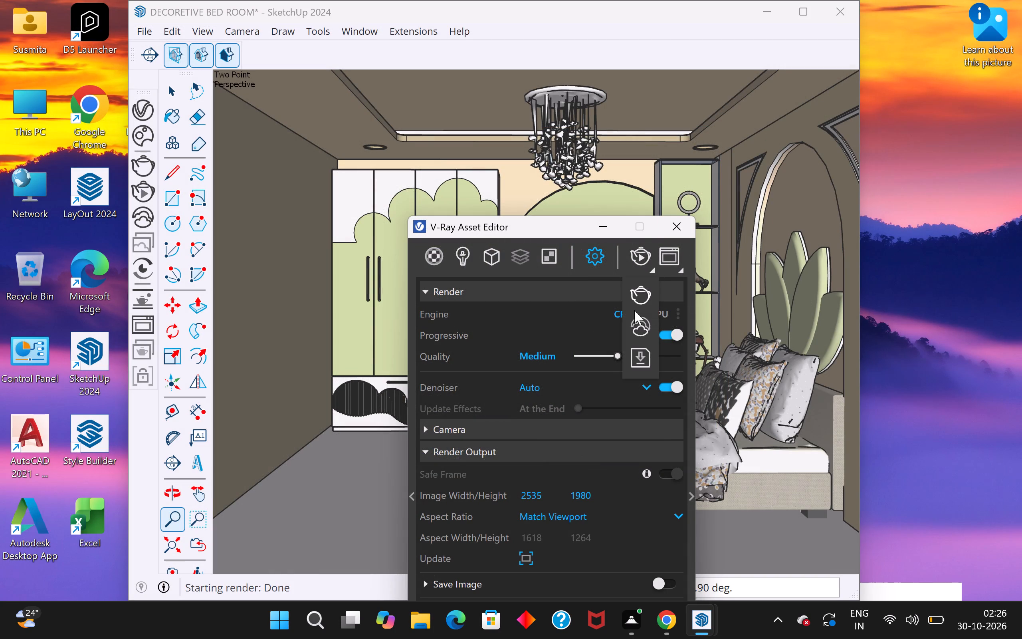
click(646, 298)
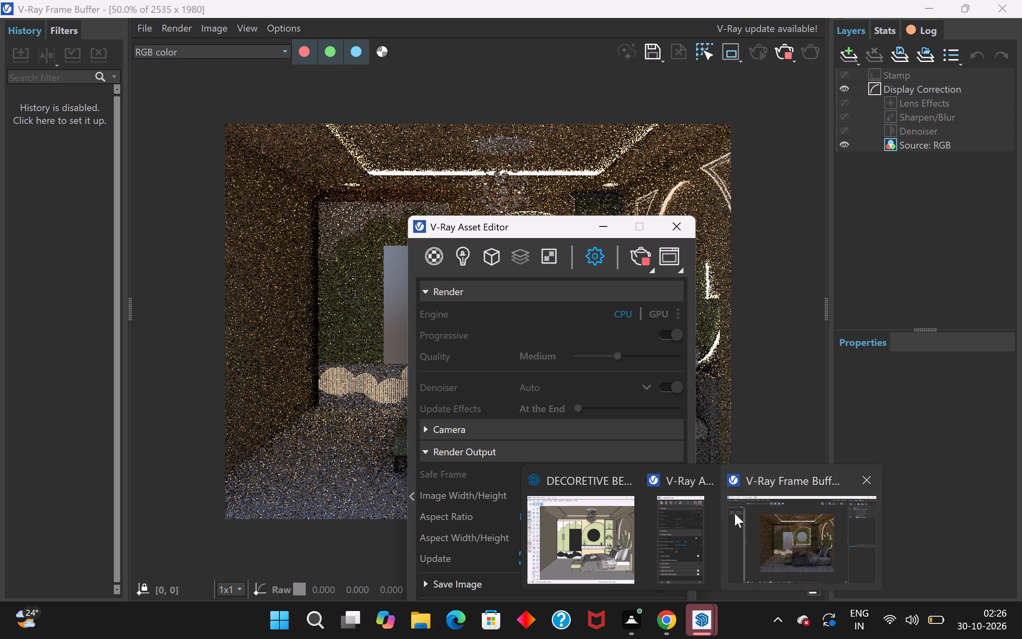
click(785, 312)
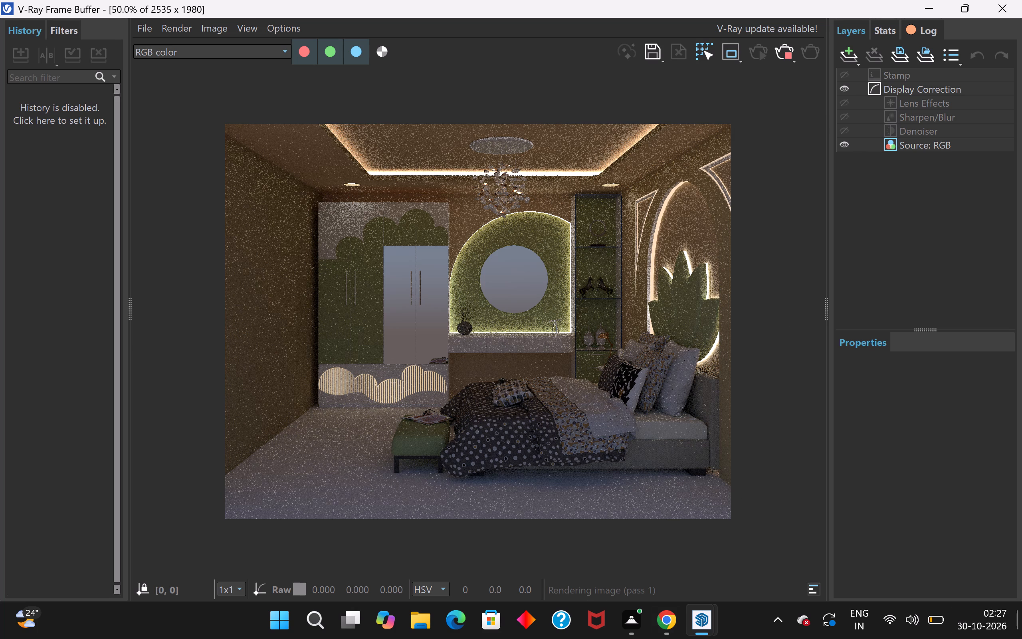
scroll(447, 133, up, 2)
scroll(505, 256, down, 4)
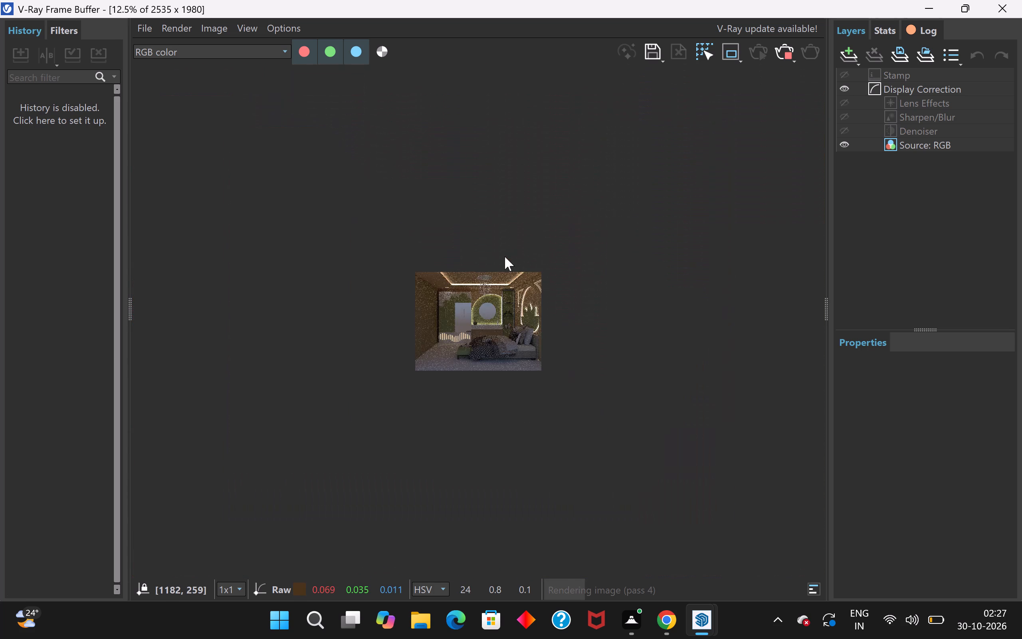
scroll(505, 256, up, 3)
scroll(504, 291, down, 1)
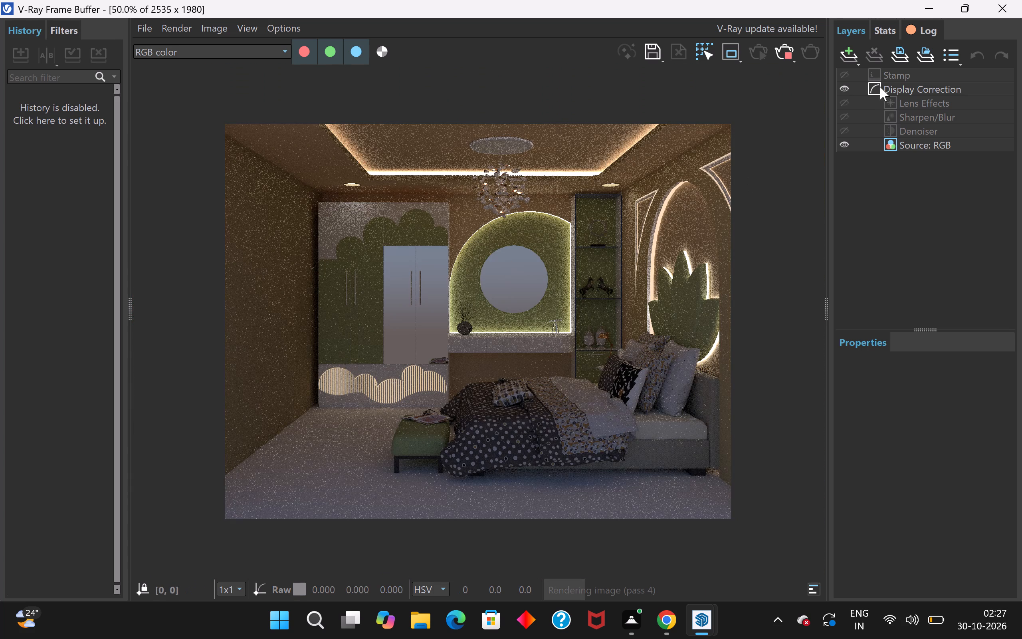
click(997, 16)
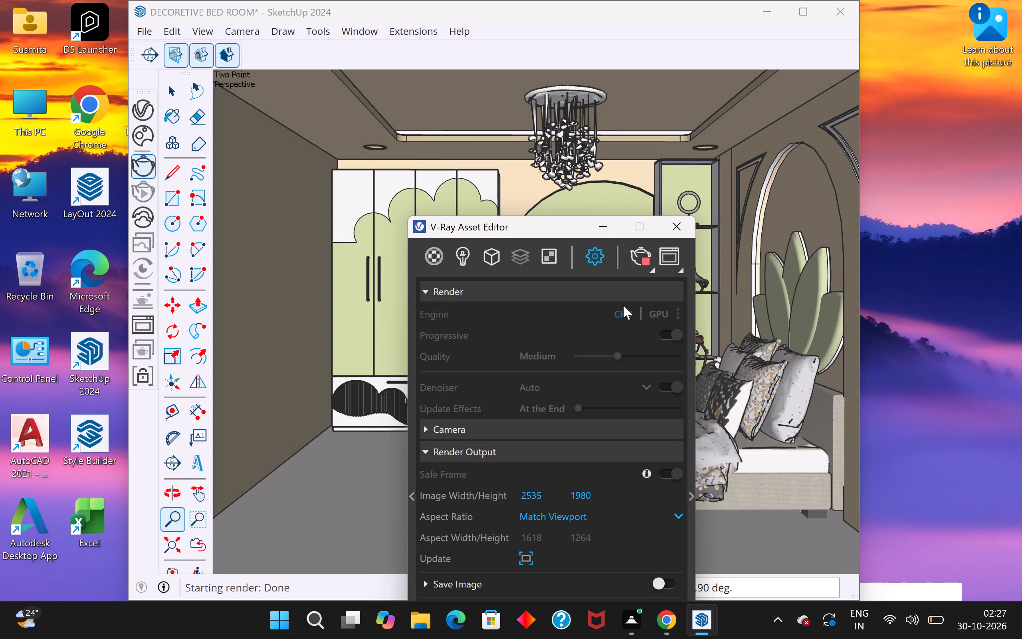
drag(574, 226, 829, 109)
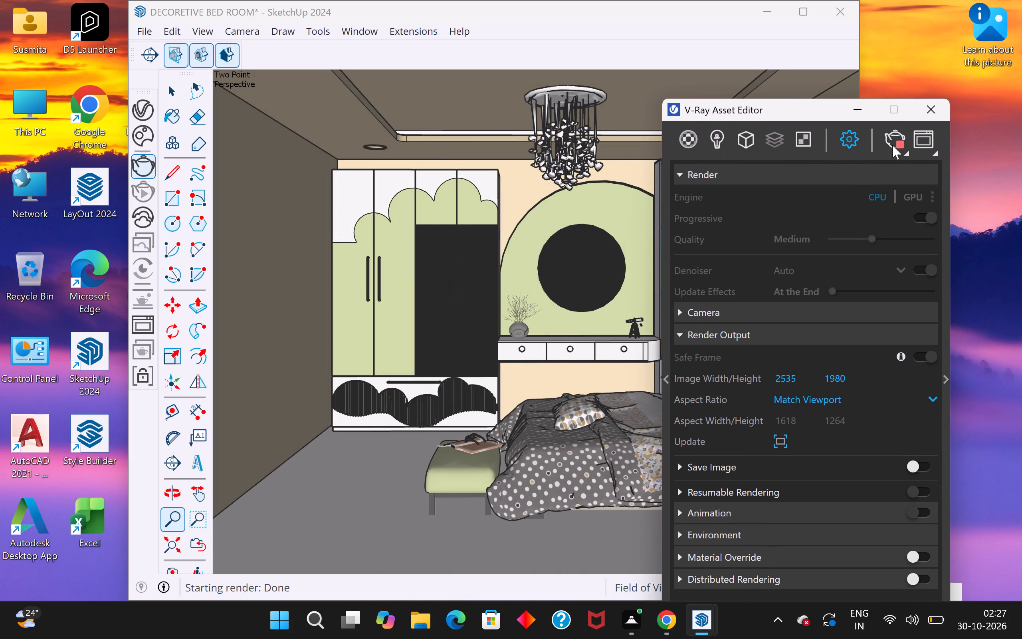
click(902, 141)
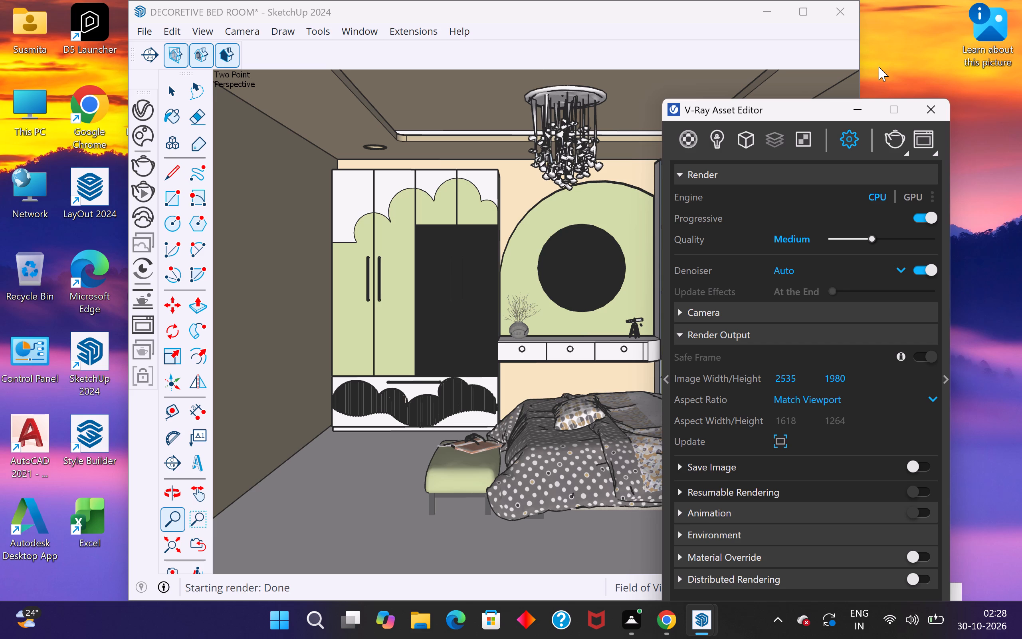
Start the V-Ray production render of the bedroom view again.
click(895, 139)
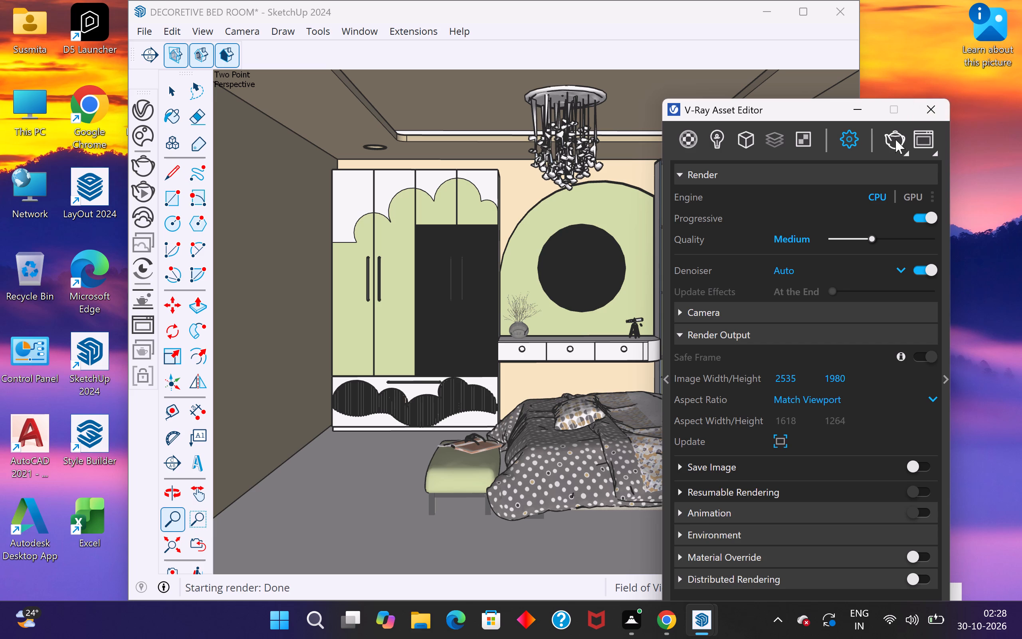
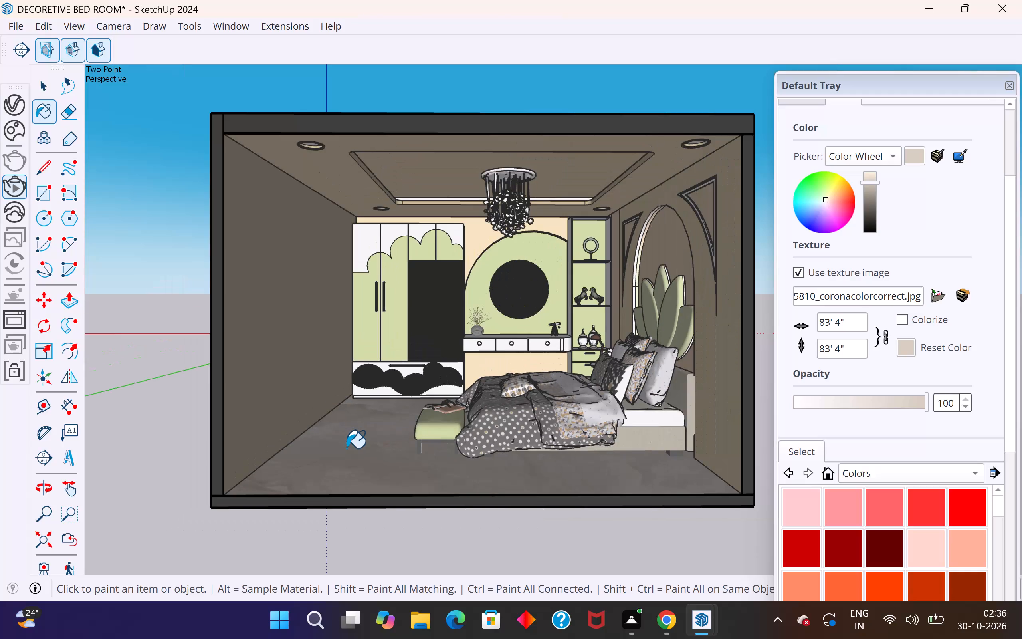
Apply V-Ray's cubic texture projection, fitted to the bounding box, to the bedroom floor face and leave its group.
right_click(243, 44)
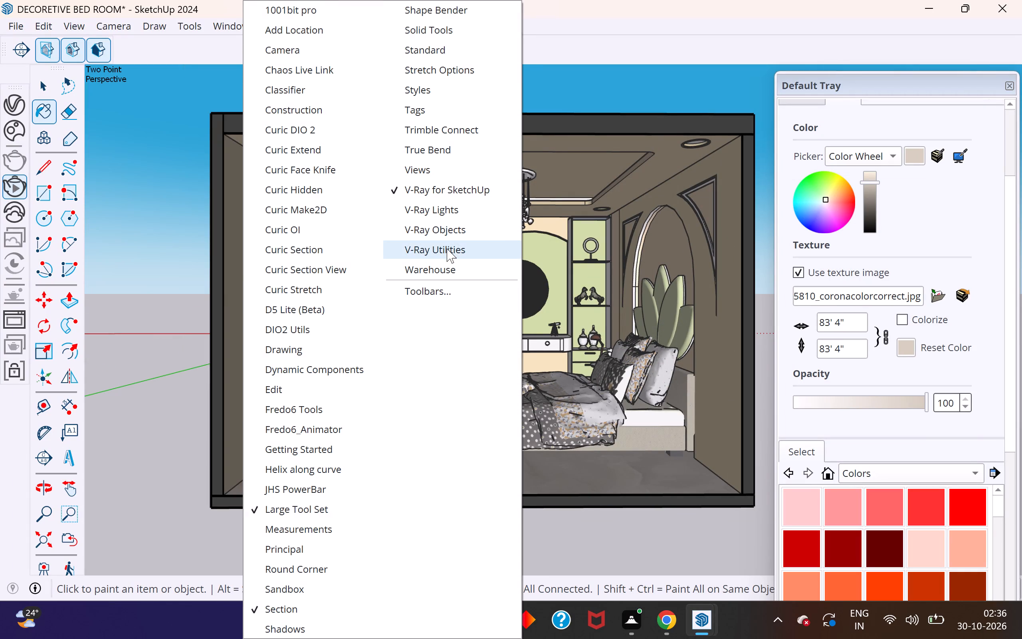
click(447, 248)
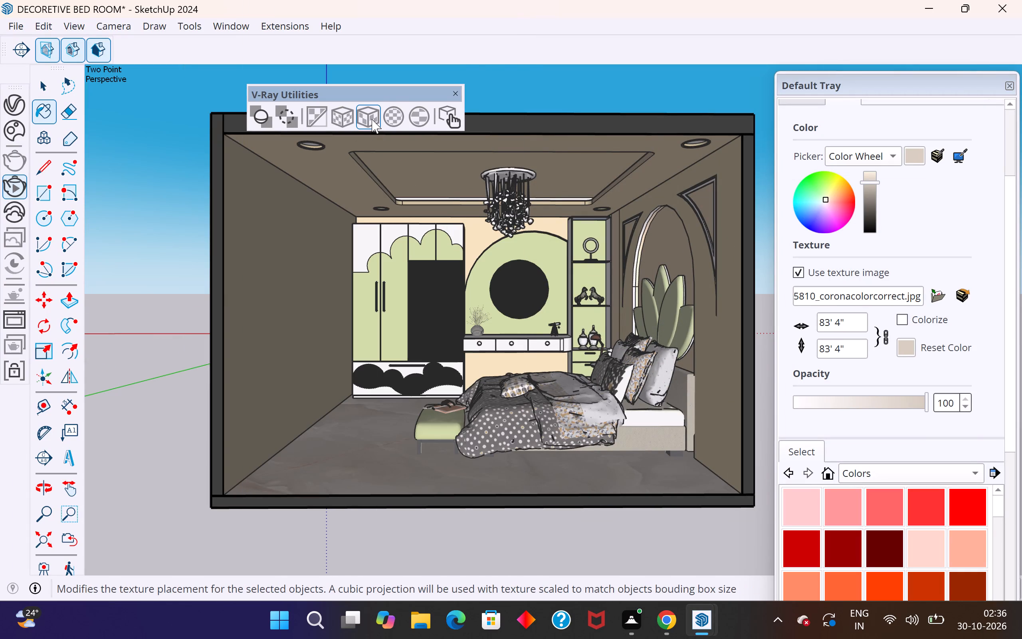
click(372, 119)
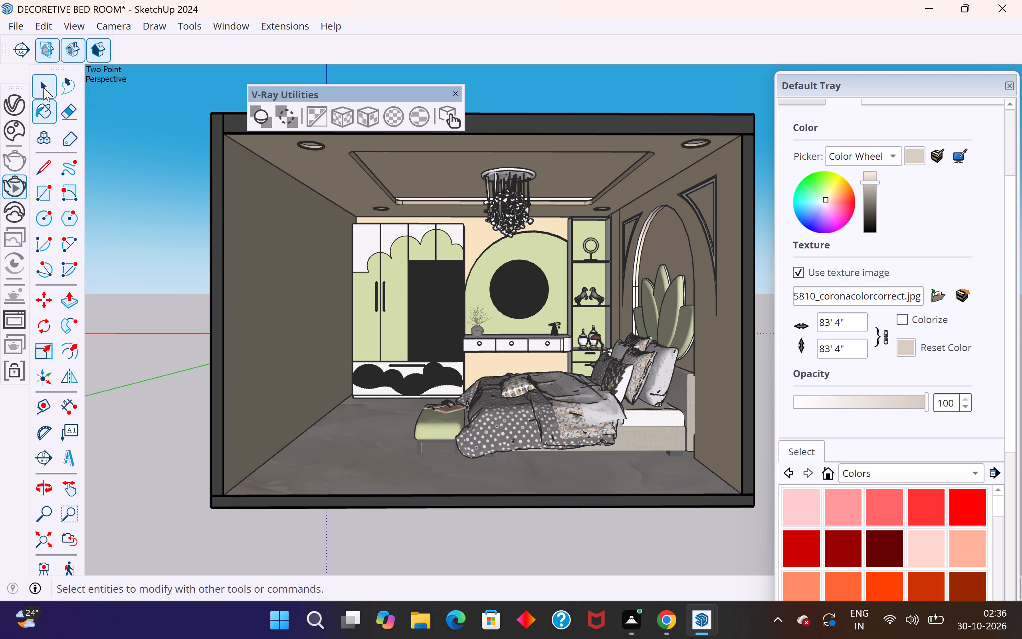
click(45, 85)
click(361, 472)
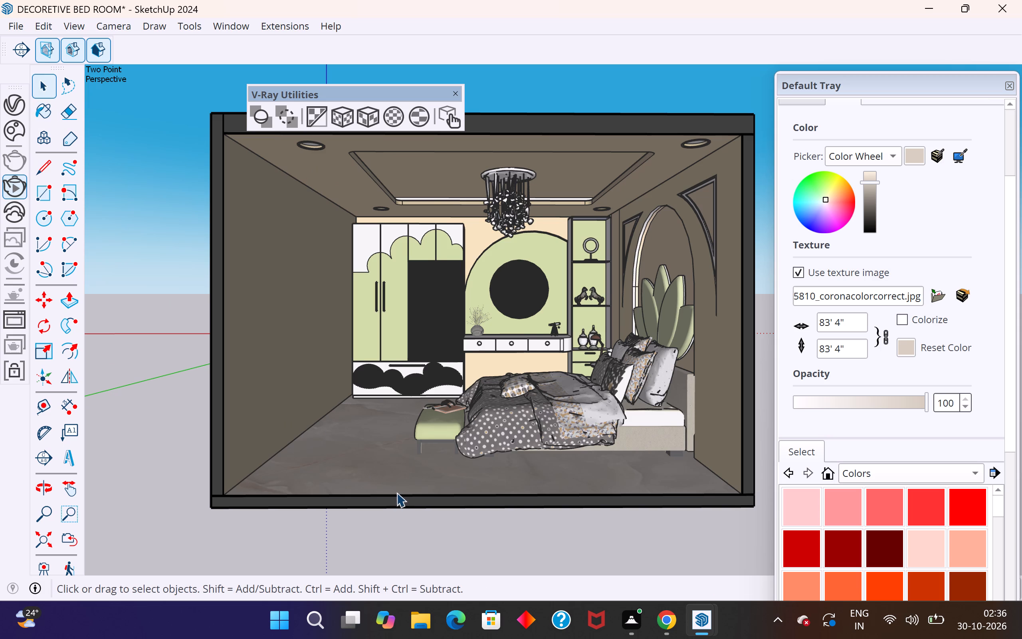
scroll(397, 491, up, 9)
click(439, 471)
double_click(450, 466)
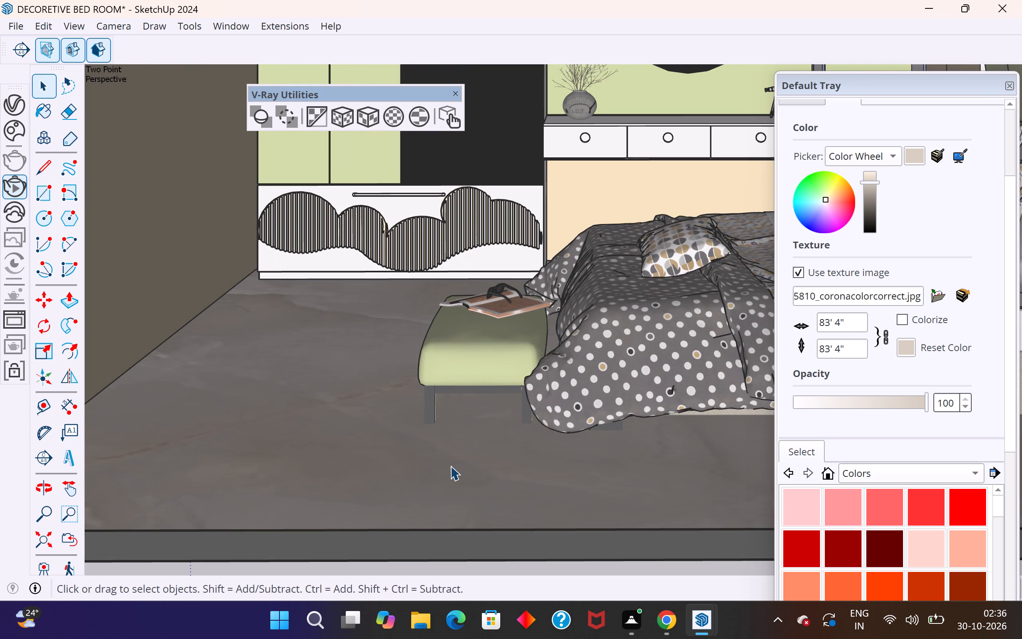
click(453, 465)
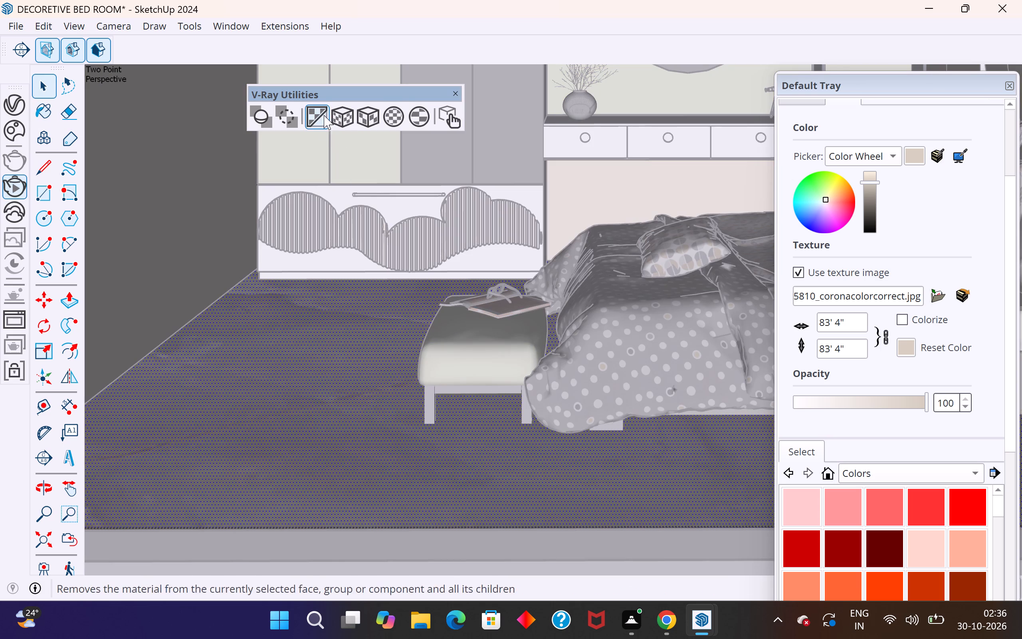
click(368, 121)
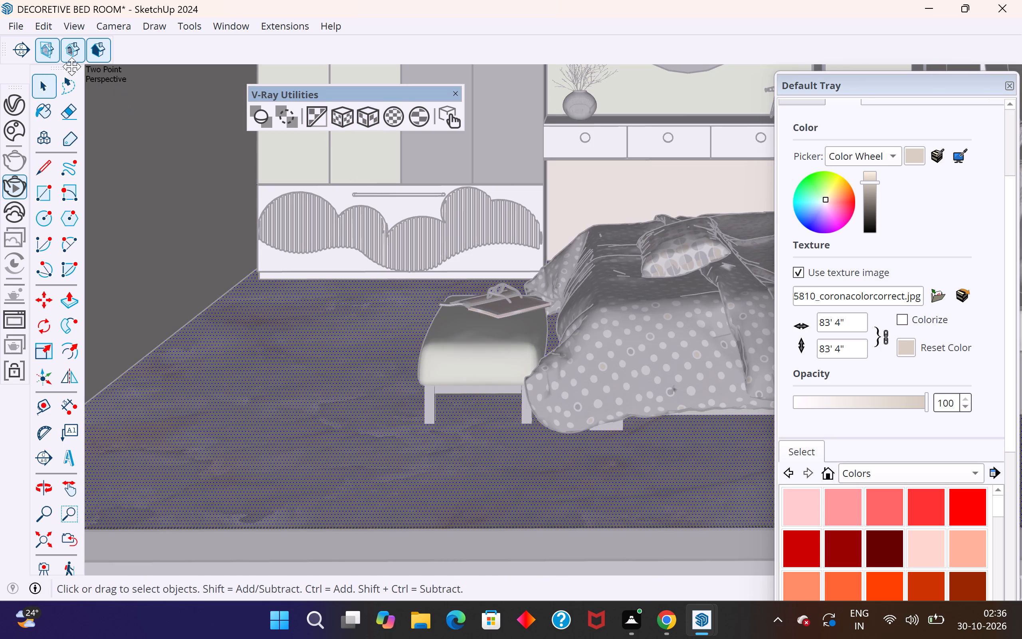
click(153, 46)
scroll(361, 445, down, 4)
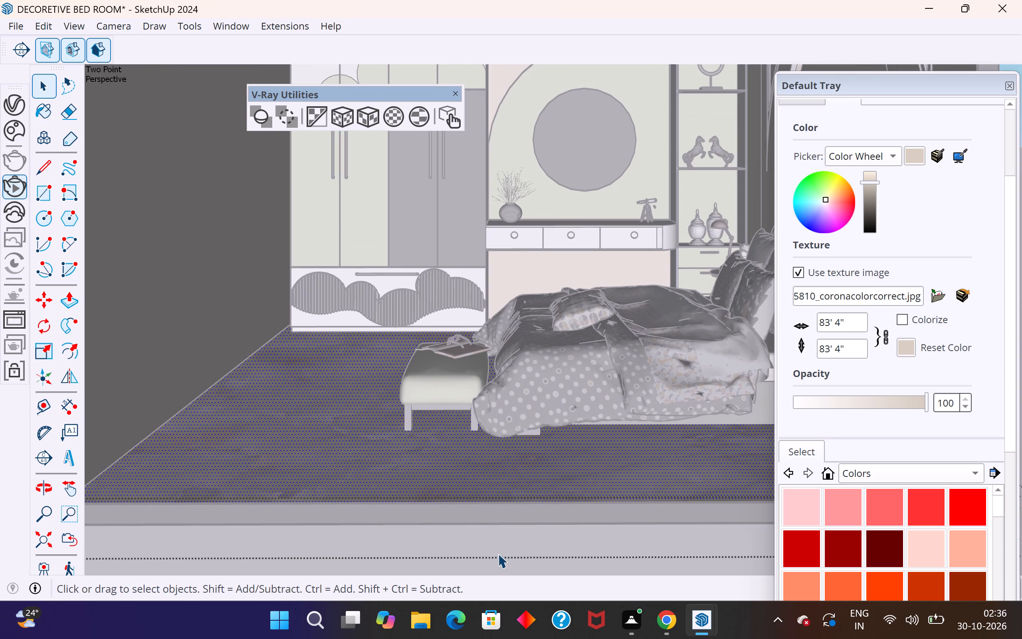
click(506, 555)
scroll(485, 552, down, 3)
click(483, 549)
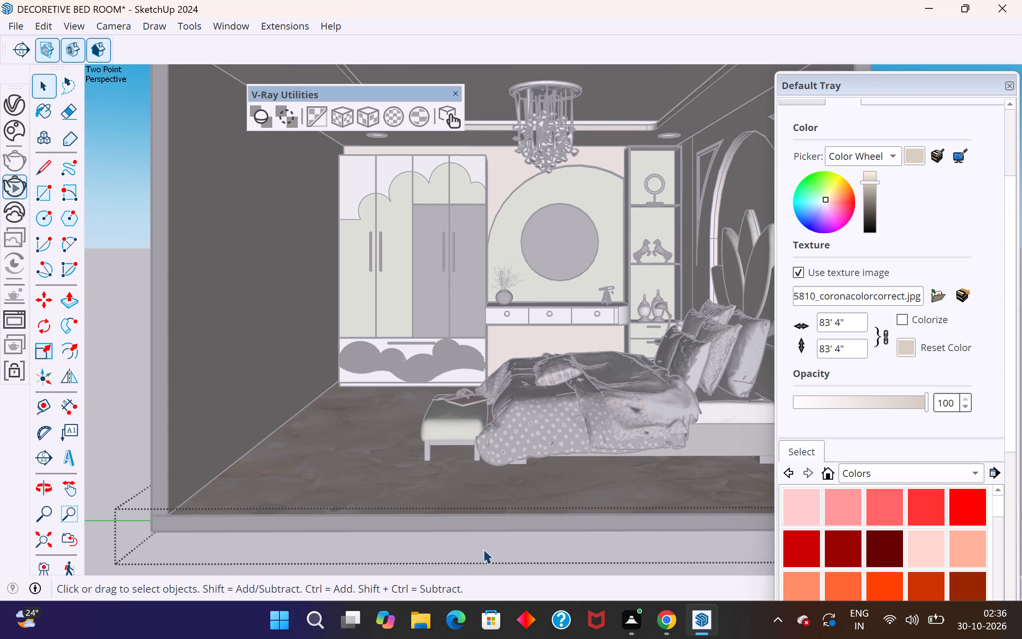
click(127, 328)
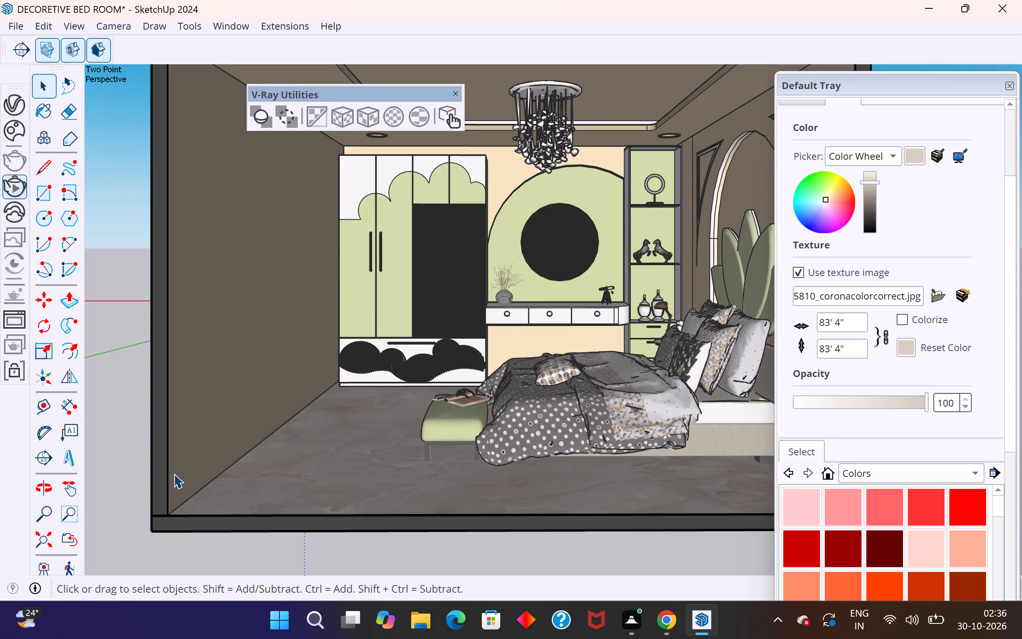
Dismiss the Default Tray and tighten the two-point perspective framing around the wardrobe, vanity and bed.
scroll(166, 479, down, 4)
scroll(564, 372, down, 3)
scroll(371, 299, up, 2)
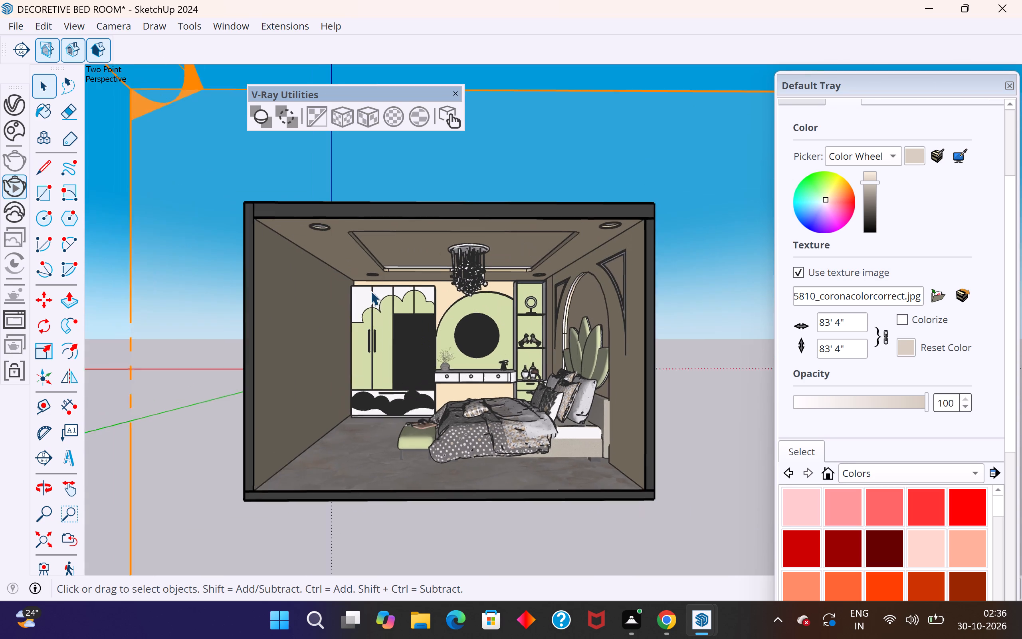
scroll(370, 291, up, 1)
scroll(390, 258, up, 2)
scroll(486, 292, down, 2)
scroll(490, 467, up, 2)
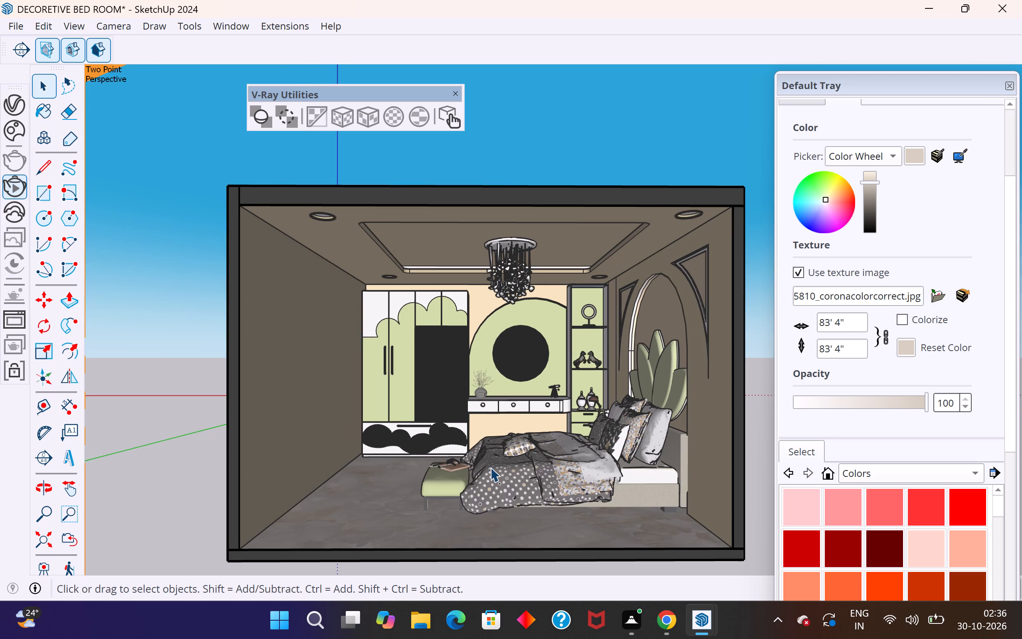
scroll(490, 467, up, 1)
scroll(525, 341, down, 2)
click(1010, 88)
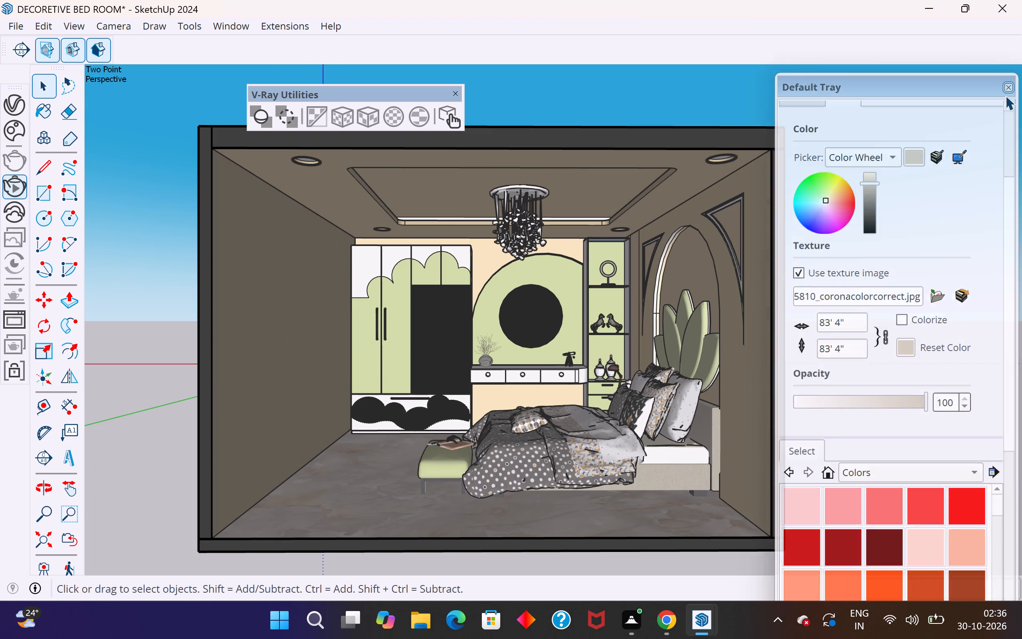
scroll(471, 533, up, 1)
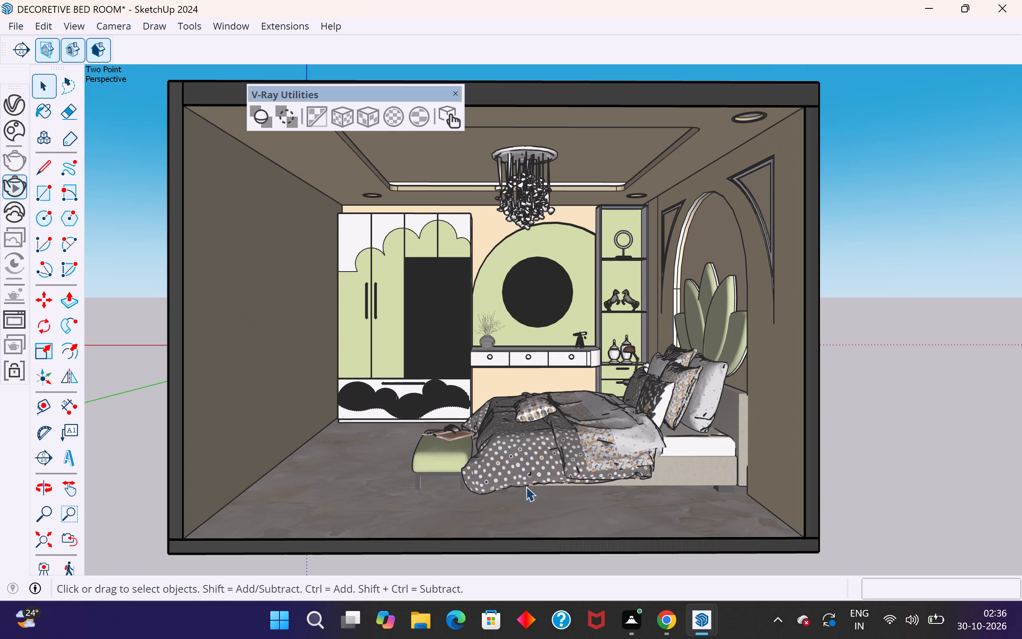
scroll(489, 556, up, 1)
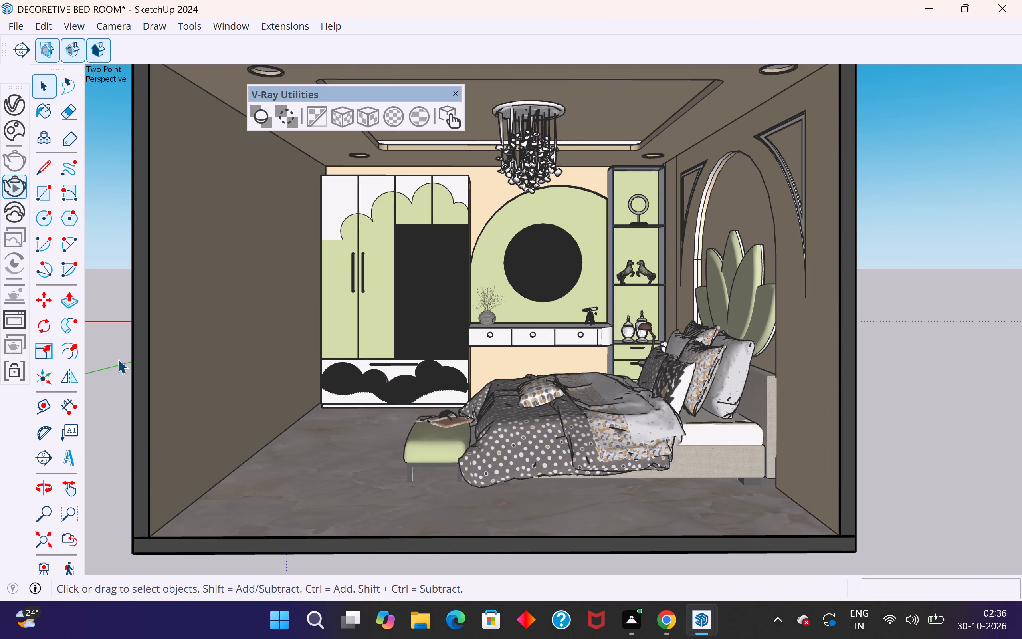
scroll(127, 268, up, 2)
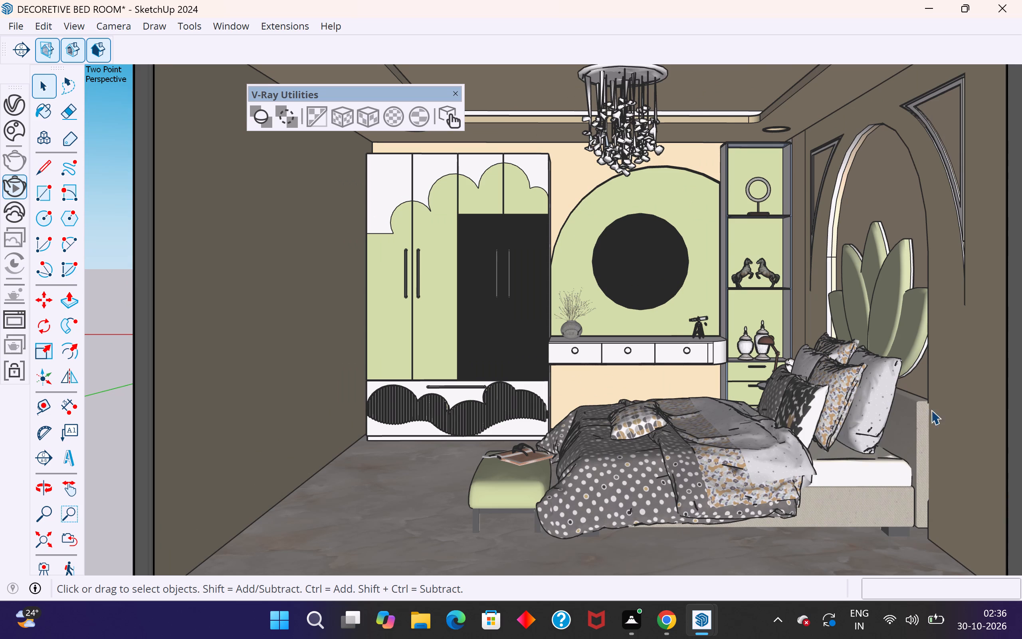
scroll(959, 448, up, 1)
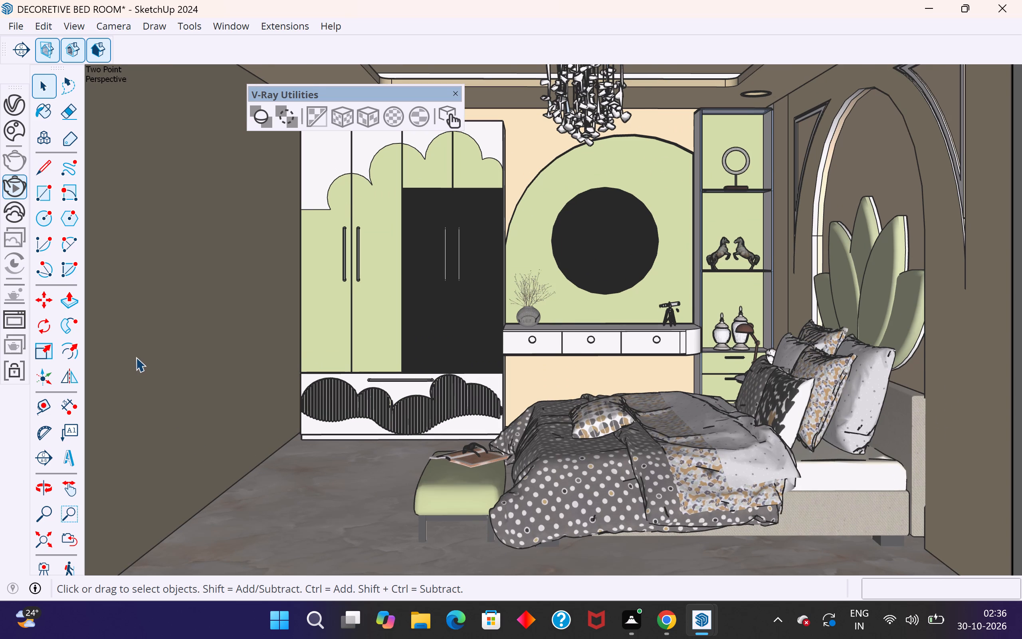
scroll(136, 357, up, 1)
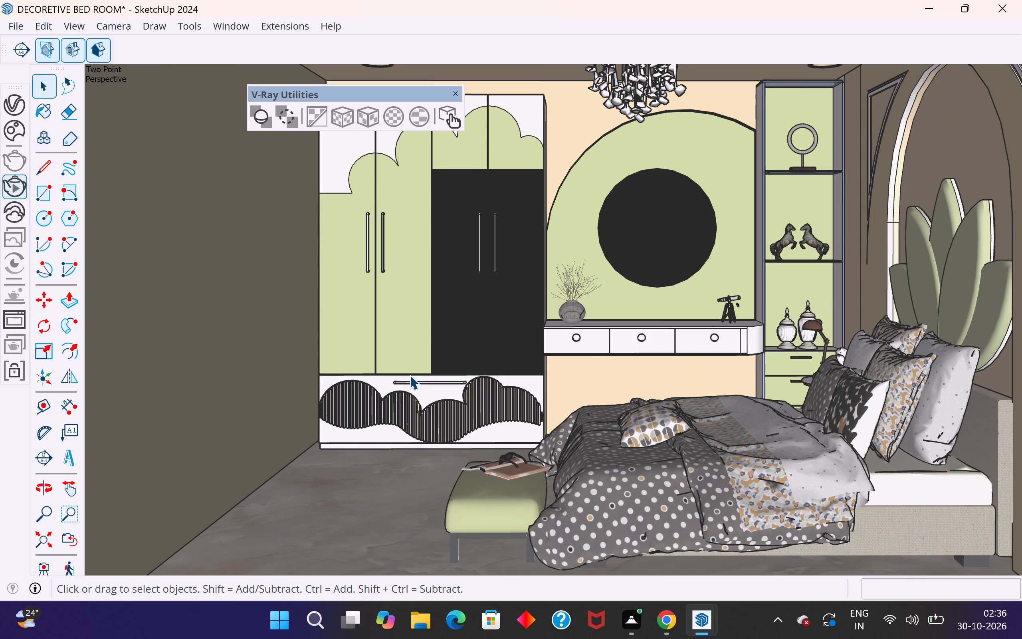
scroll(408, 382, down, 1)
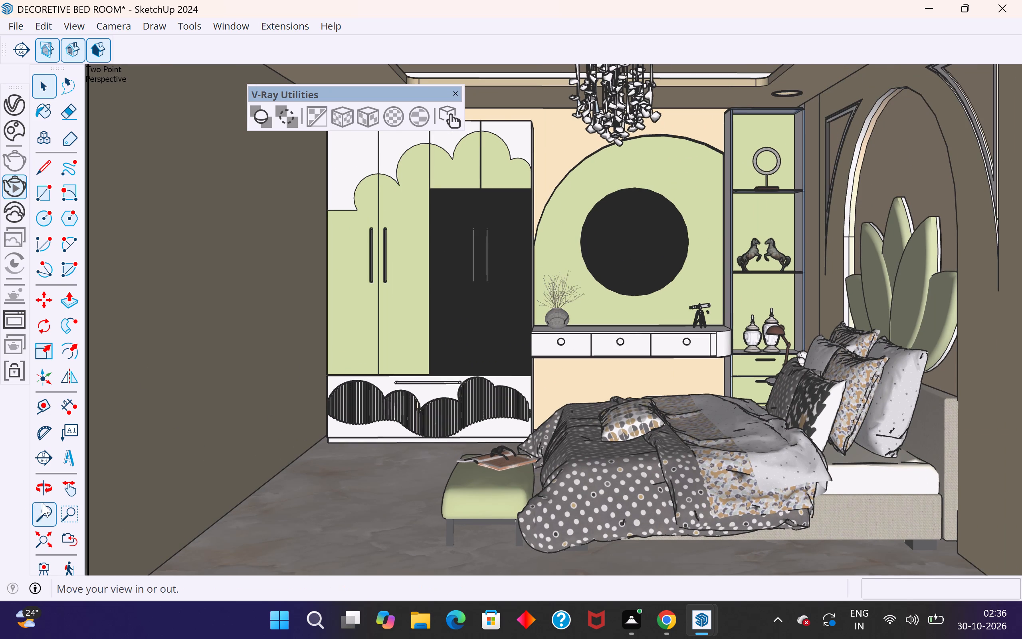
Reframe the two-point perspective with the Zoom tool so the ceiling, chandelier, both side walls and bed fit the view.
click(43, 502)
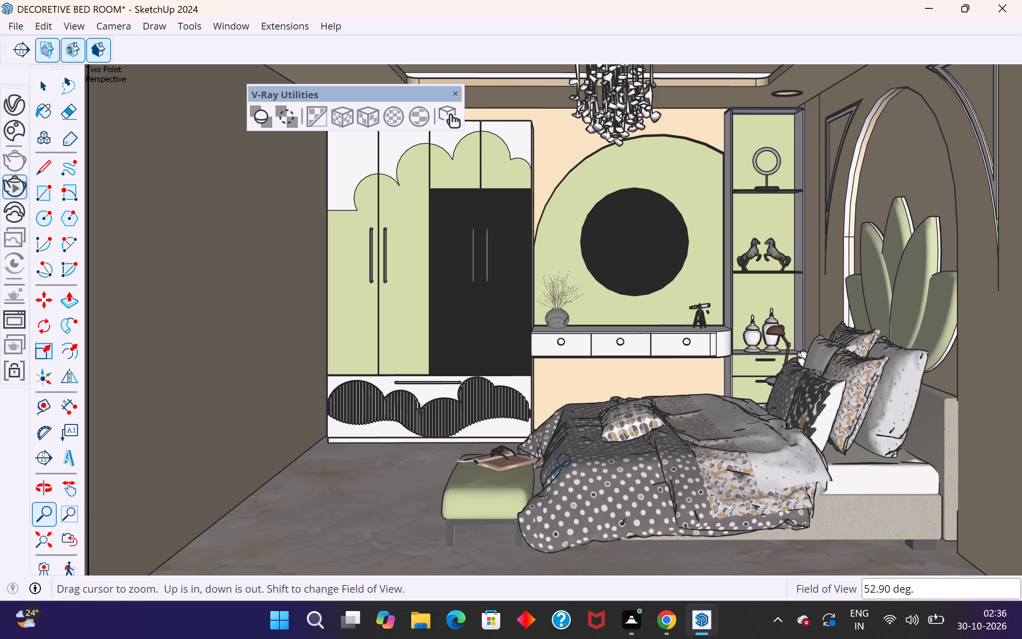
scroll(570, 487, down, 1)
scroll(627, 52, up, 1)
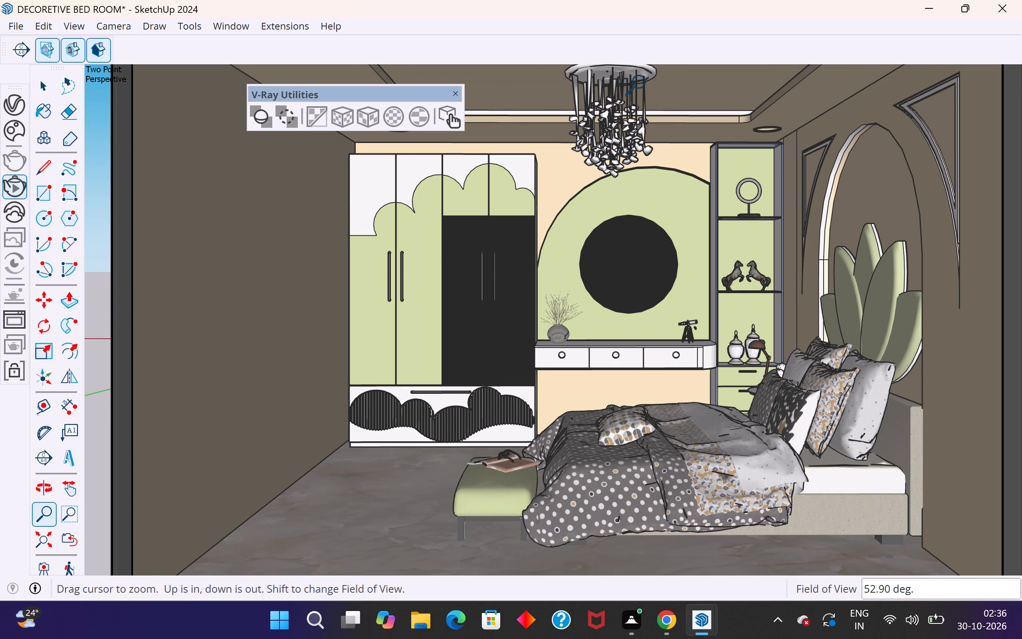
scroll(643, 83, up, 1)
scroll(640, 286, down, 2)
scroll(664, 82, up, 1)
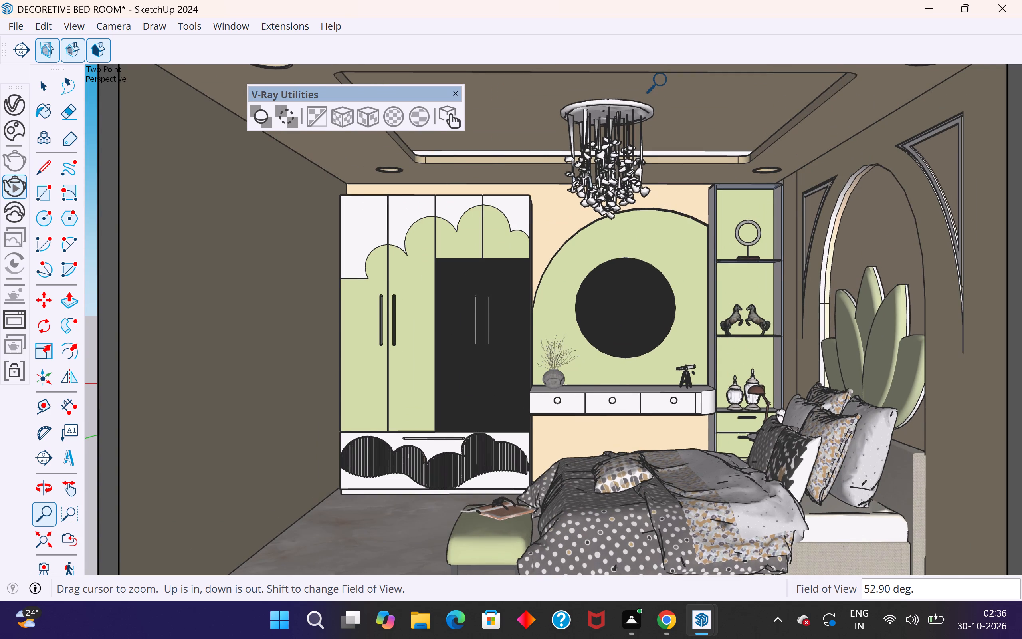
scroll(608, 271, down, 1)
scroll(837, 141, up, 1)
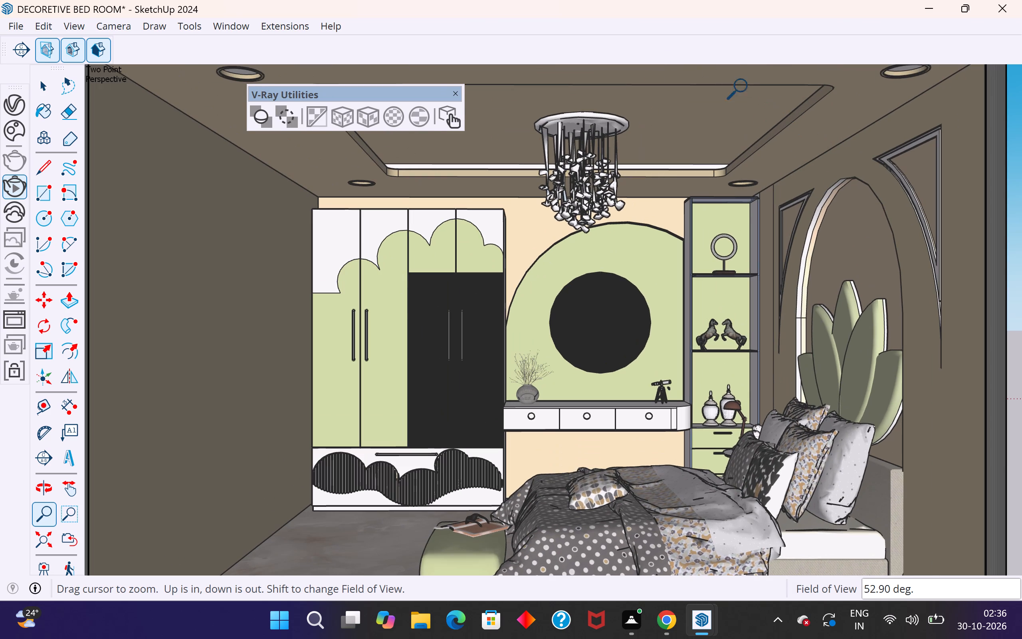
scroll(807, 81, up, 1)
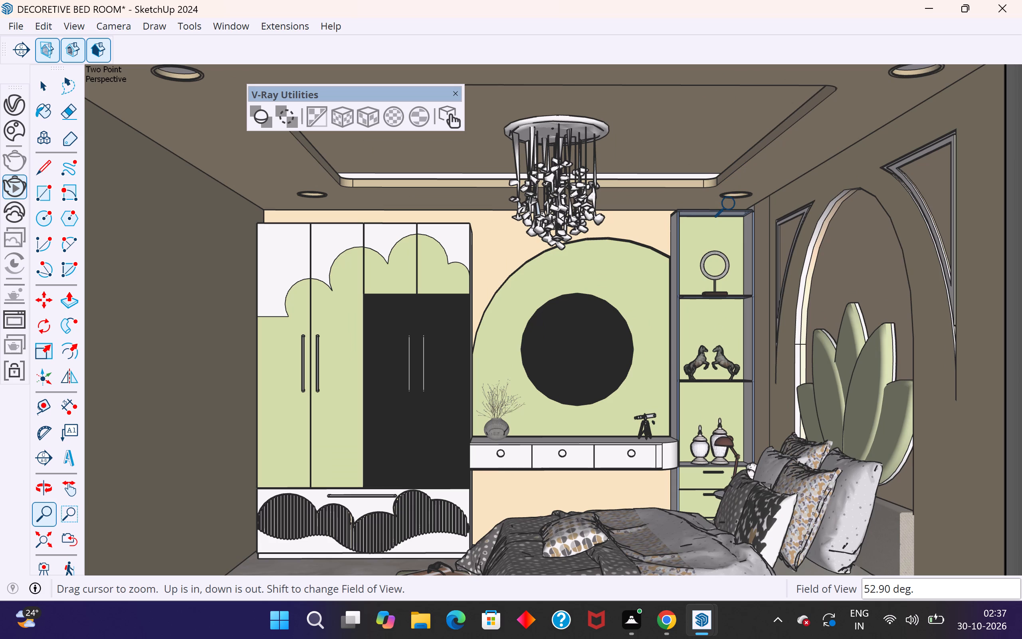
scroll(733, 204, down, 1)
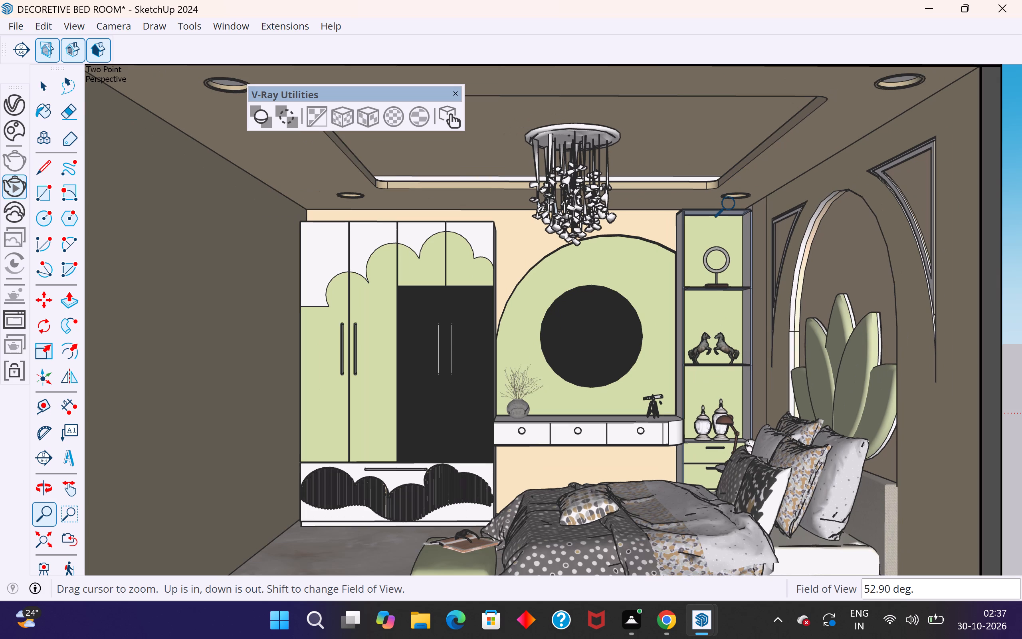
scroll(733, 204, down, 1)
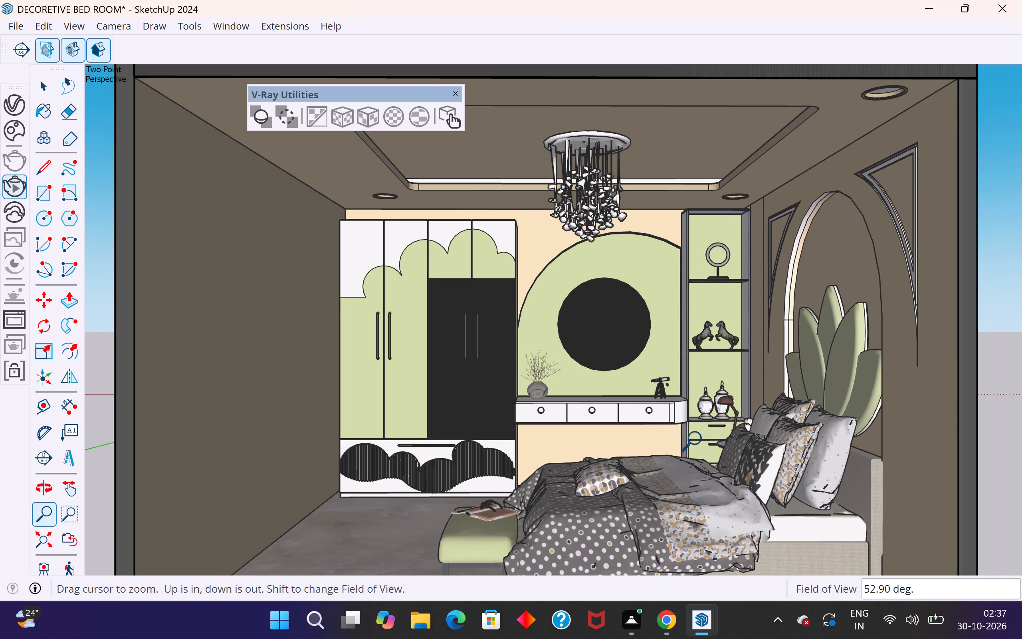
scroll(687, 395, down, 1)
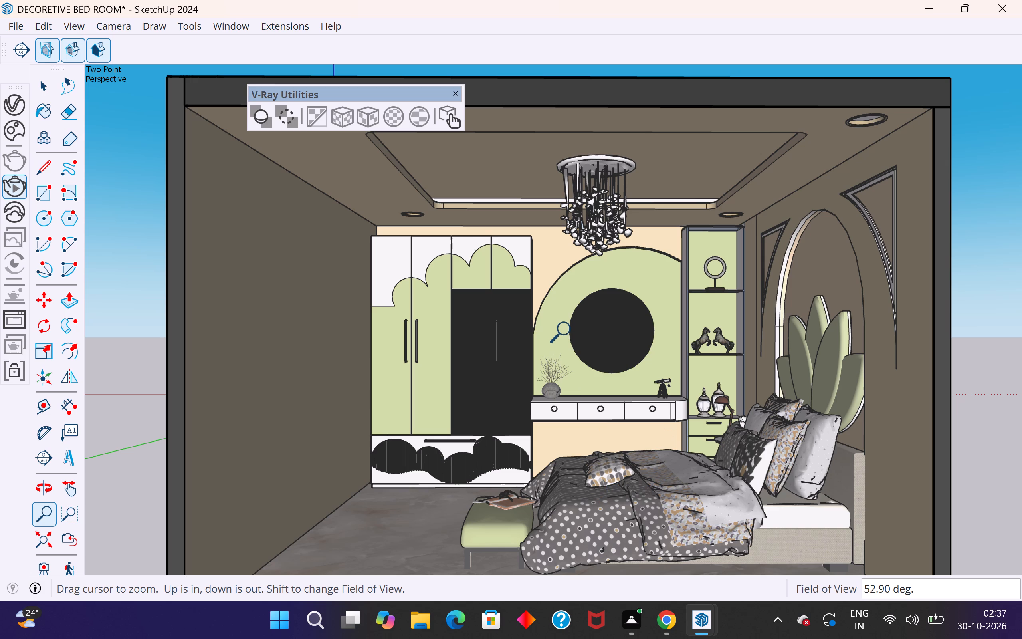
Switch the bedroom view out of two-point perspective, readjust its zoom, and close the floating V-Ray Utilities toolbar.
click(120, 24)
click(139, 152)
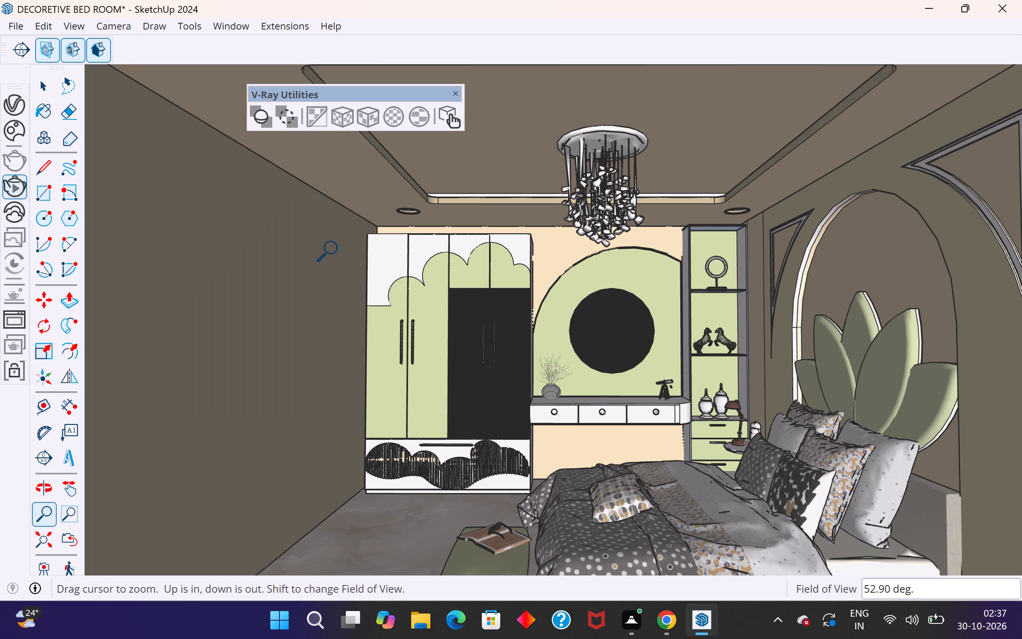
scroll(422, 387, down, 1)
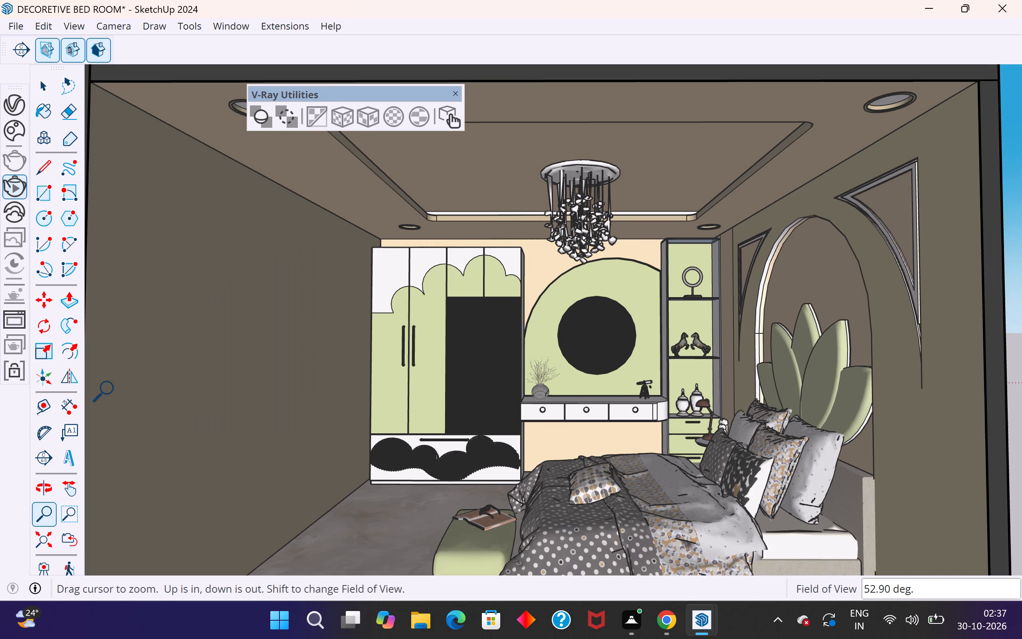
scroll(110, 382, up, 1)
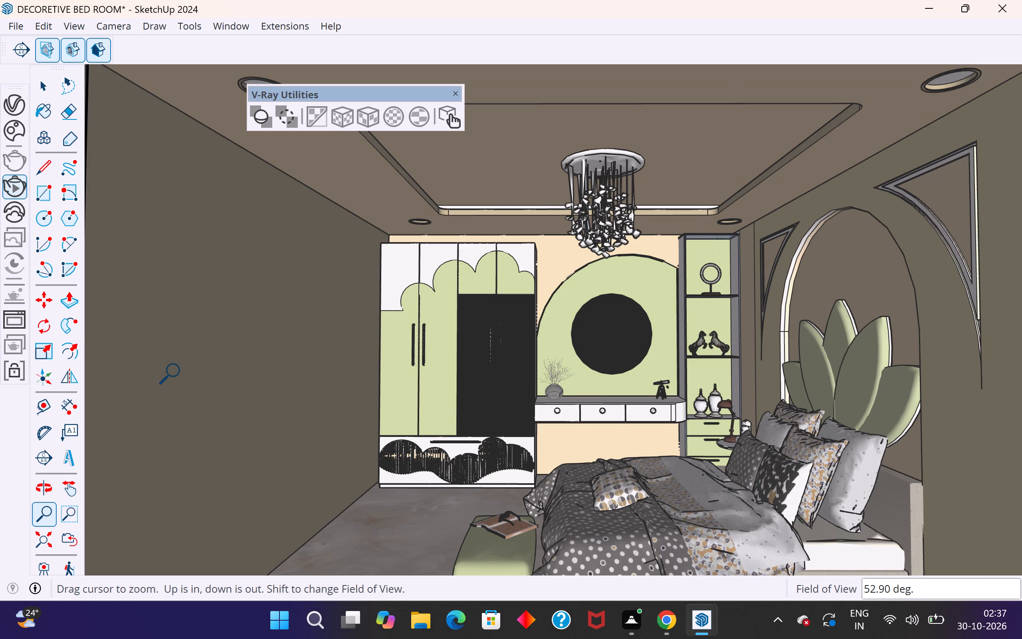
scroll(177, 371, down, 1)
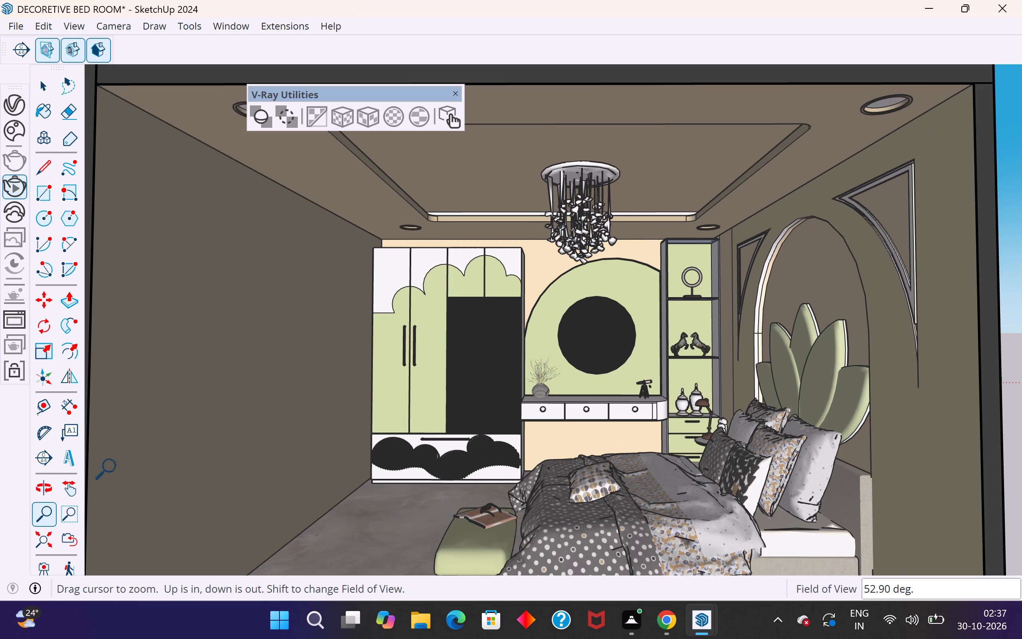
scroll(108, 569, up, 1)
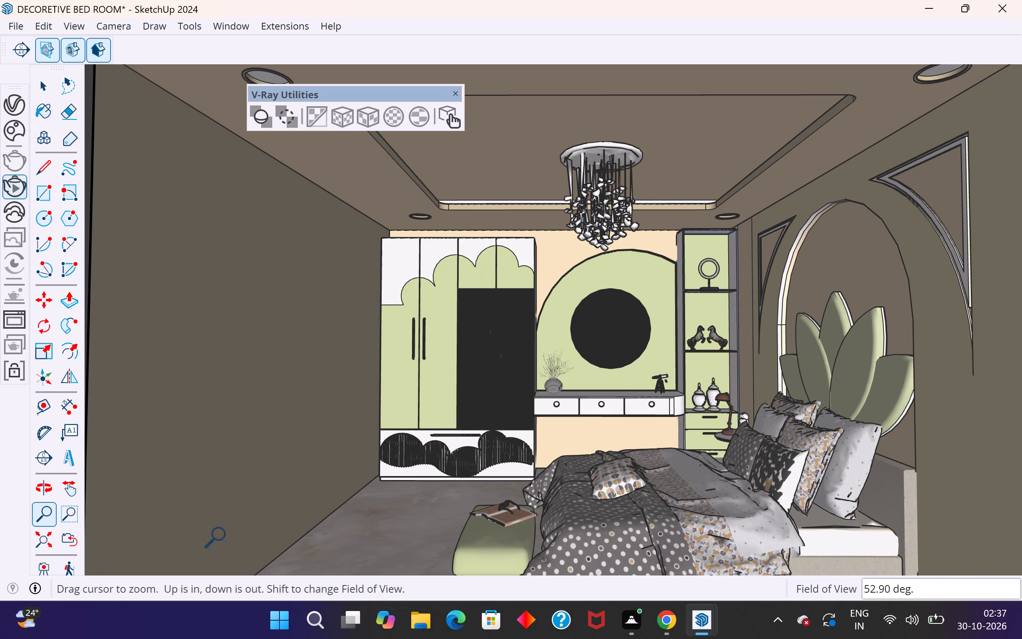
click(454, 93)
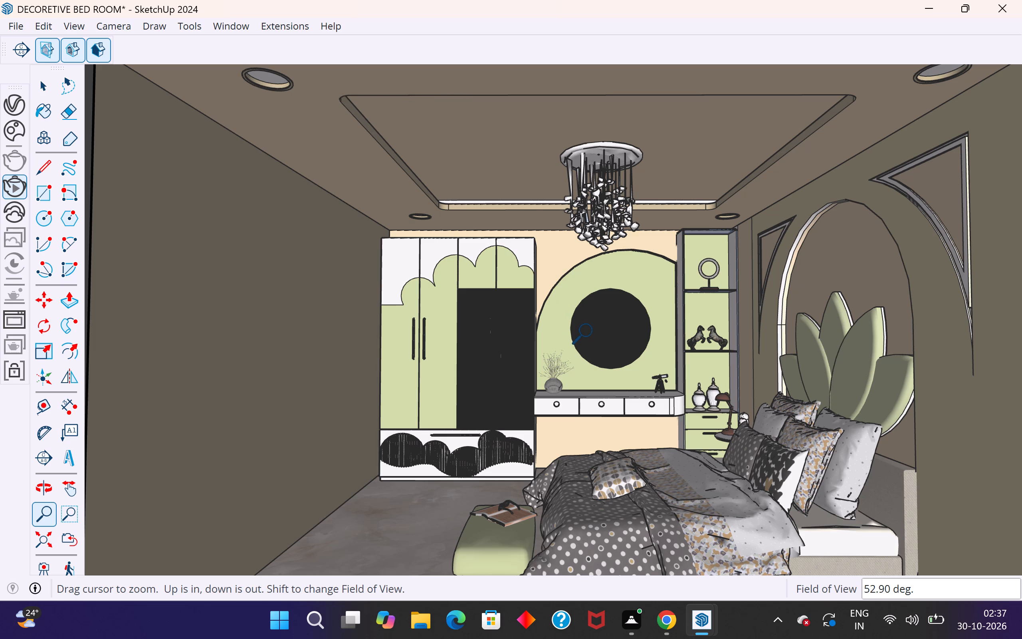
Tilt the camera down so the whole bed and bench fit in the view along with the ceiling and chandelier.
scroll(394, 412, down, 1)
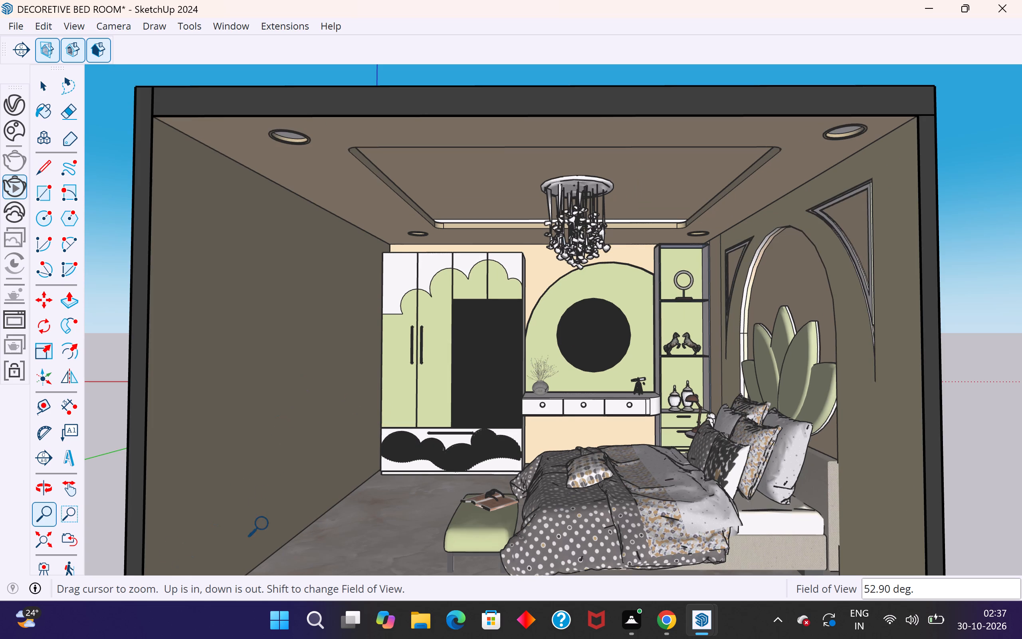
scroll(264, 556, up, 1)
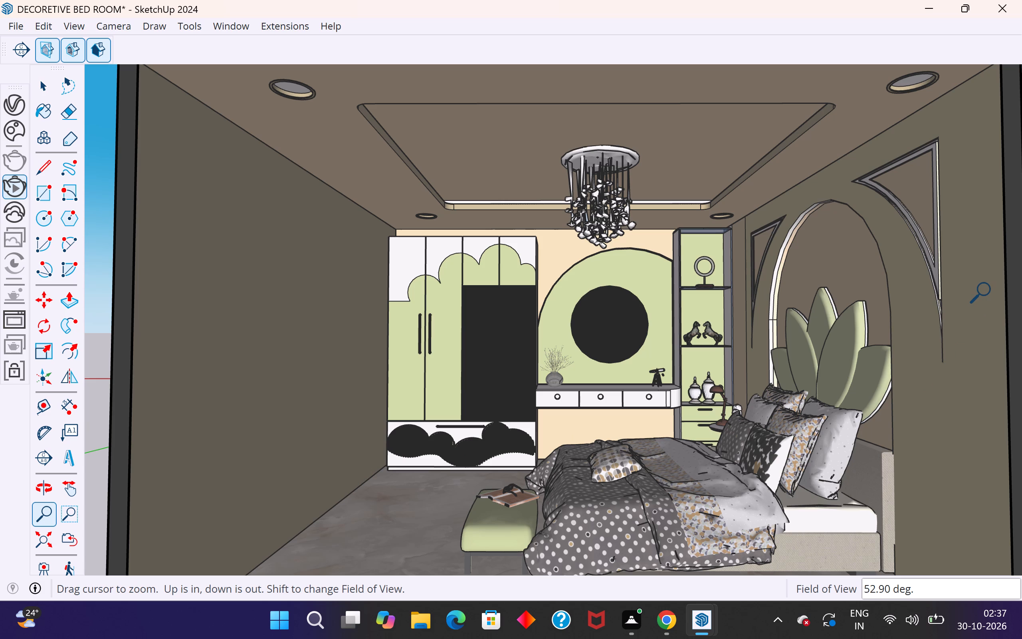
scroll(988, 290, up, 1)
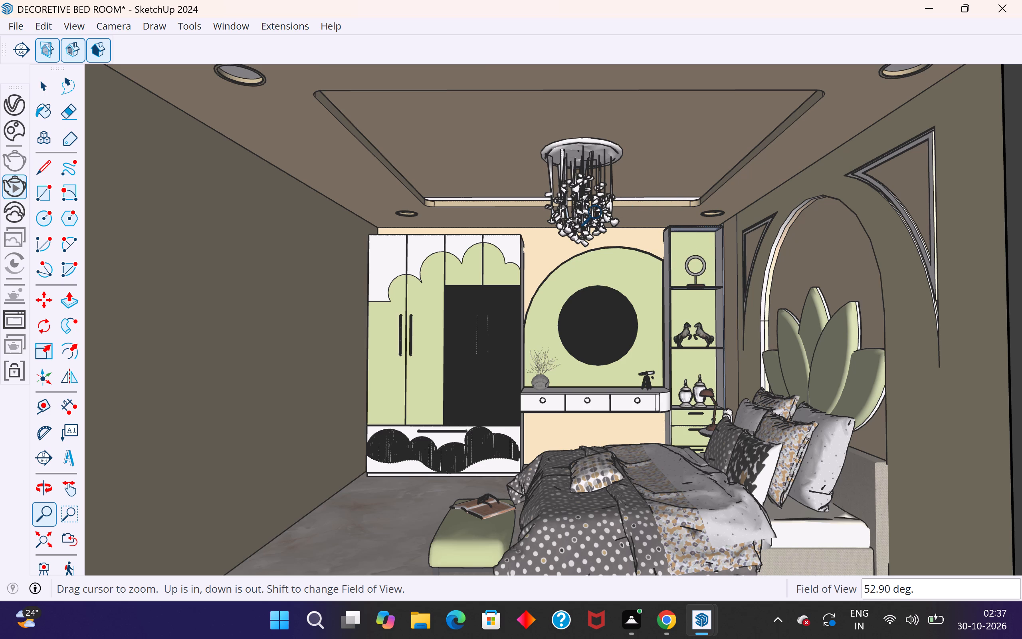
middle_drag(619, 388, 616, 428)
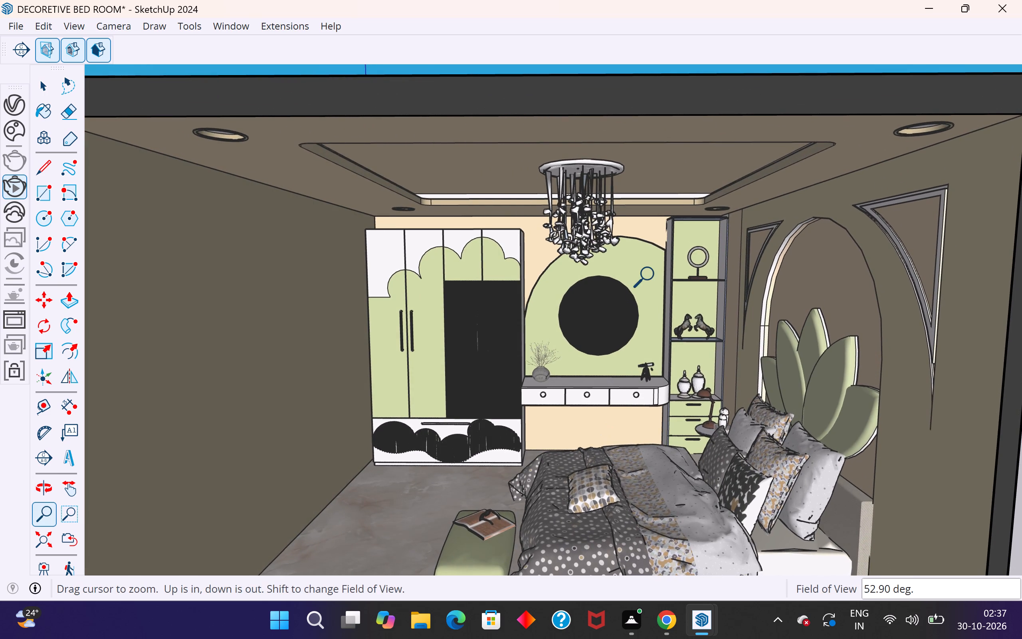
scroll(652, 275, down, 1)
scroll(579, 499, up, 1)
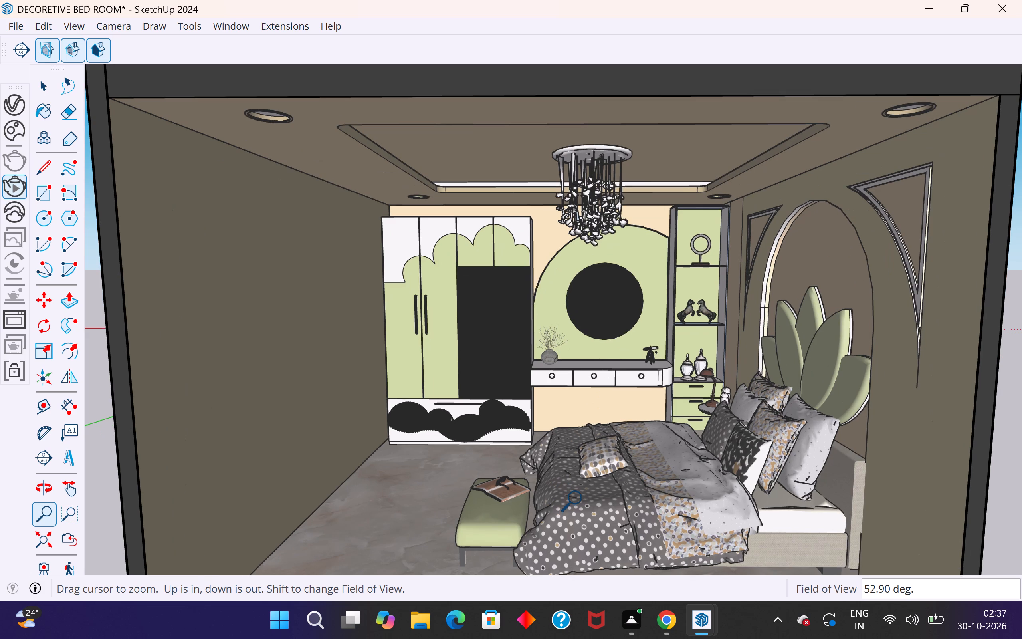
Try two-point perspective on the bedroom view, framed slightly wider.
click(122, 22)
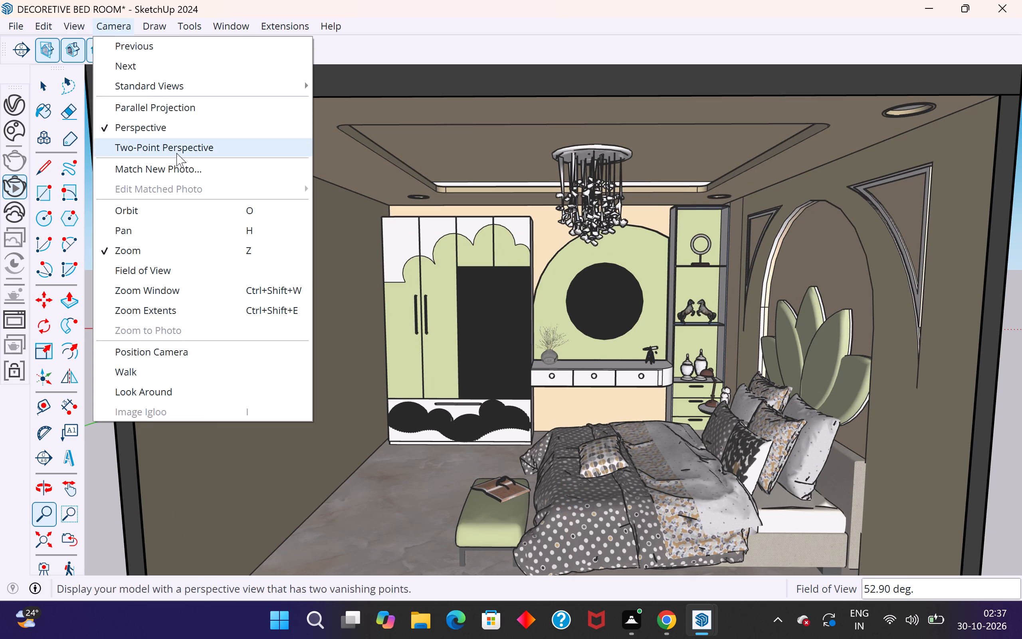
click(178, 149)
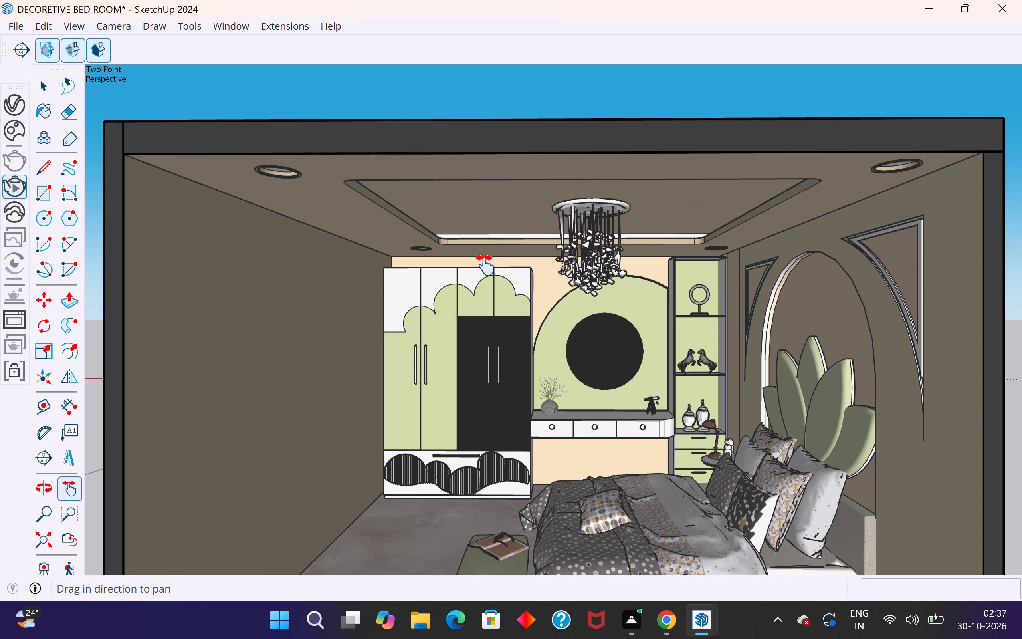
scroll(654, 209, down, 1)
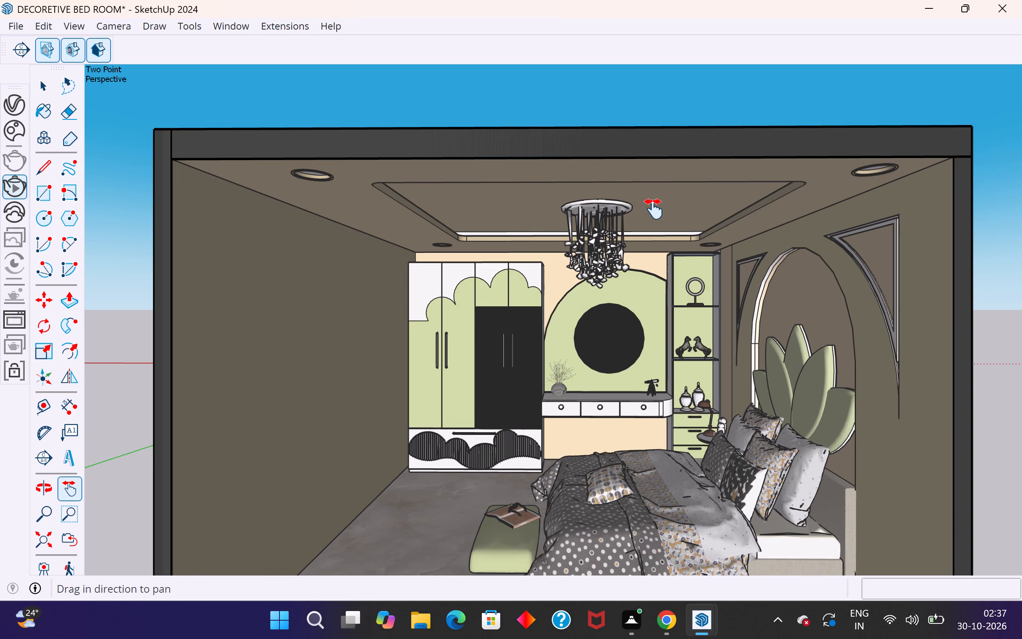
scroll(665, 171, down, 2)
Reframe the room in regular perspective, close on the wardrobe, vanity, bench and bed with more floor in view.
middle_drag(659, 228, 659, 239)
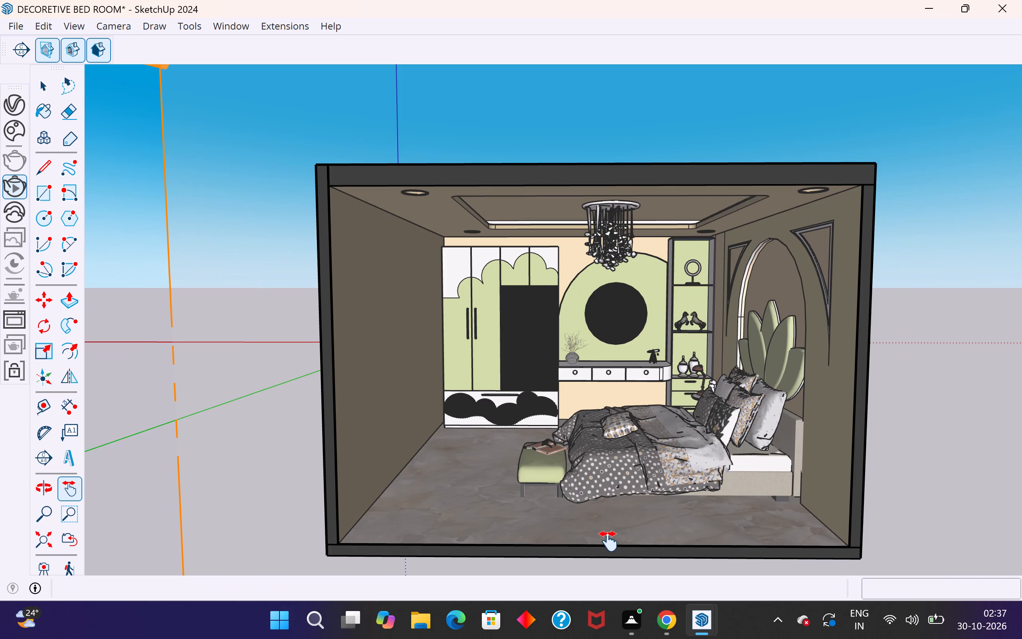
scroll(609, 543, up, 2)
scroll(693, 494, up, 1)
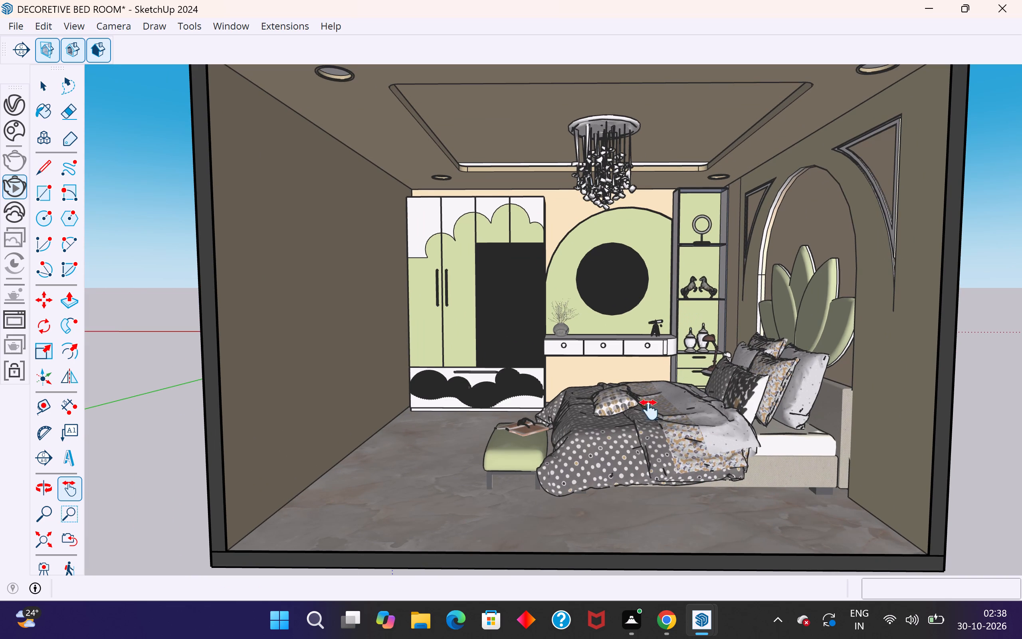
scroll(622, 104, up, 1)
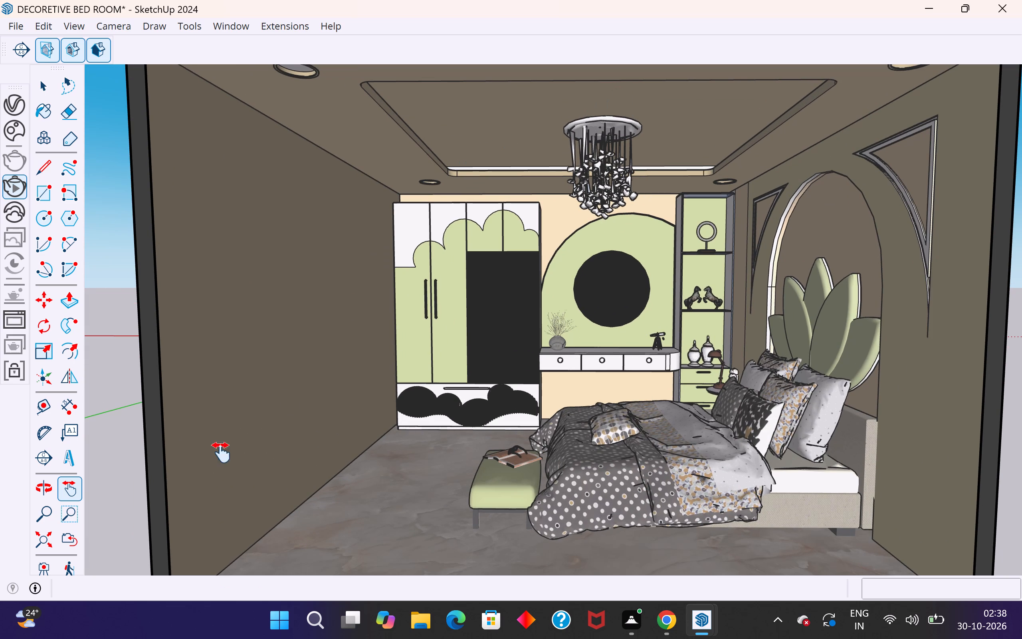
scroll(284, 481, up, 1)
scroll(1021, 517, up, 1)
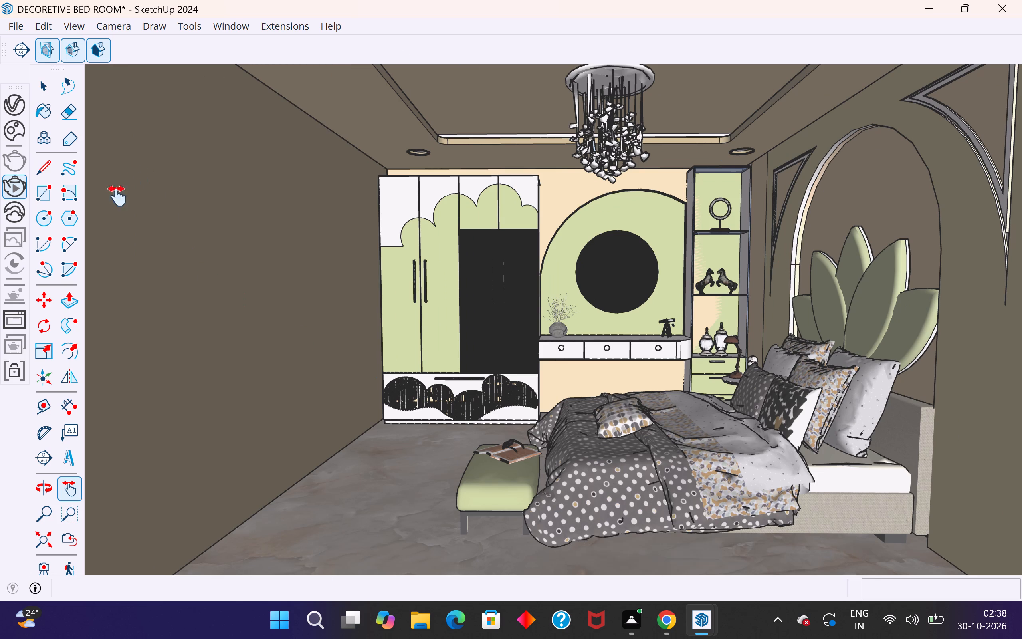
Stop the running V-Ray render from the Asset Editor.
click(18, 102)
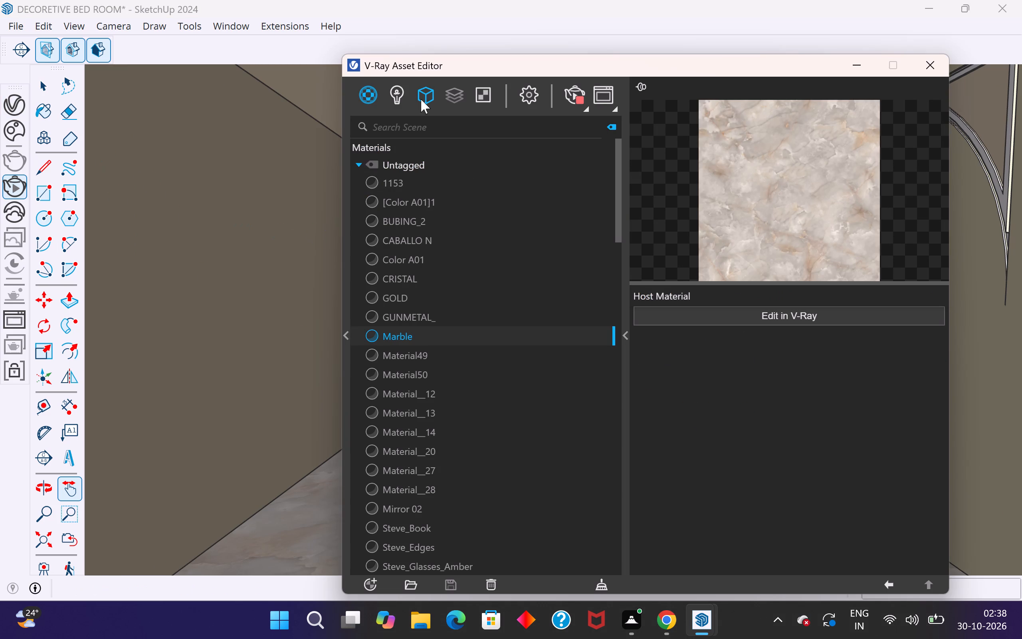
click(580, 95)
Make the Marble material editable in V-Ray and raise its reflection color to full white.
click(756, 320)
click(814, 319)
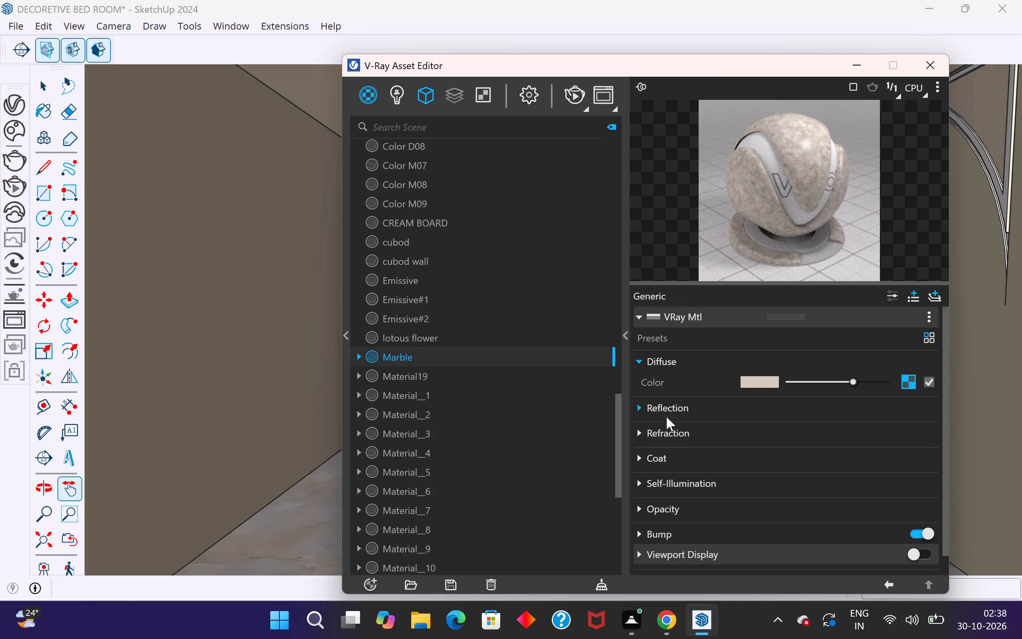
click(646, 407)
drag(837, 431, 838, 430)
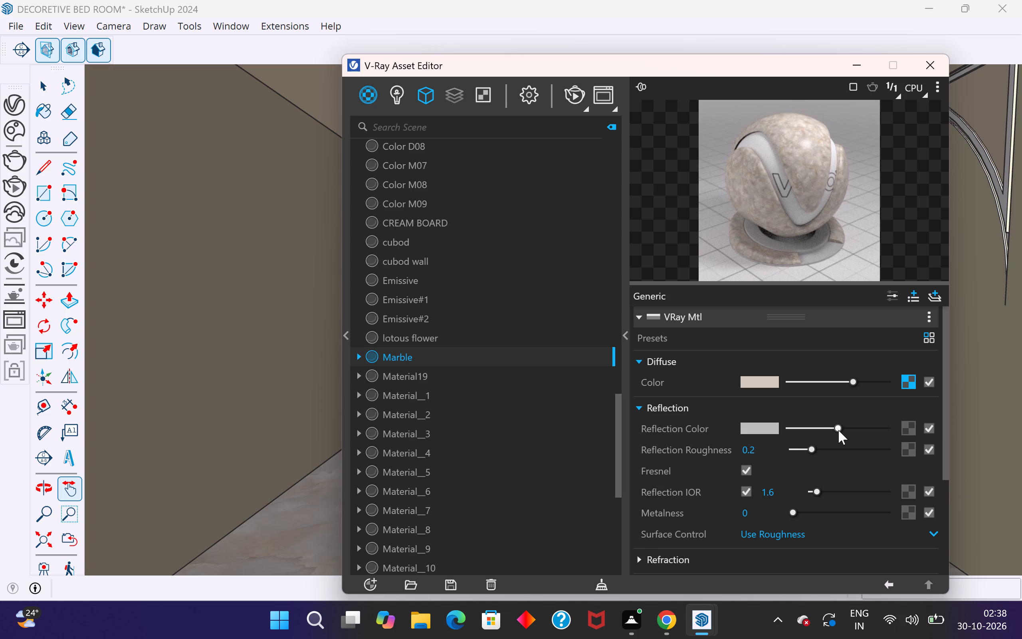
drag(838, 430, 860, 430)
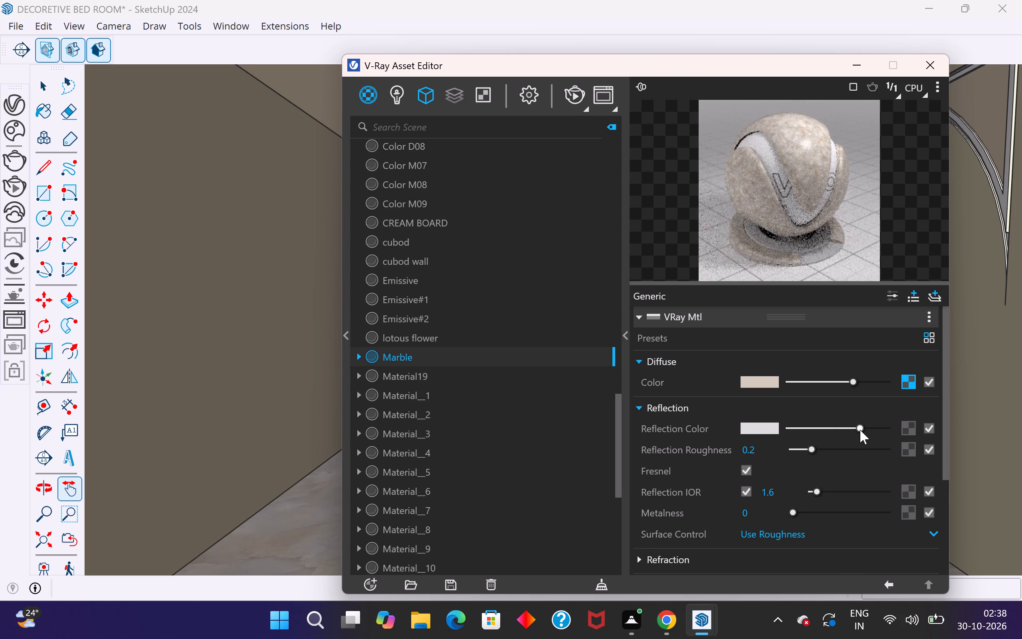
drag(860, 430, 900, 432)
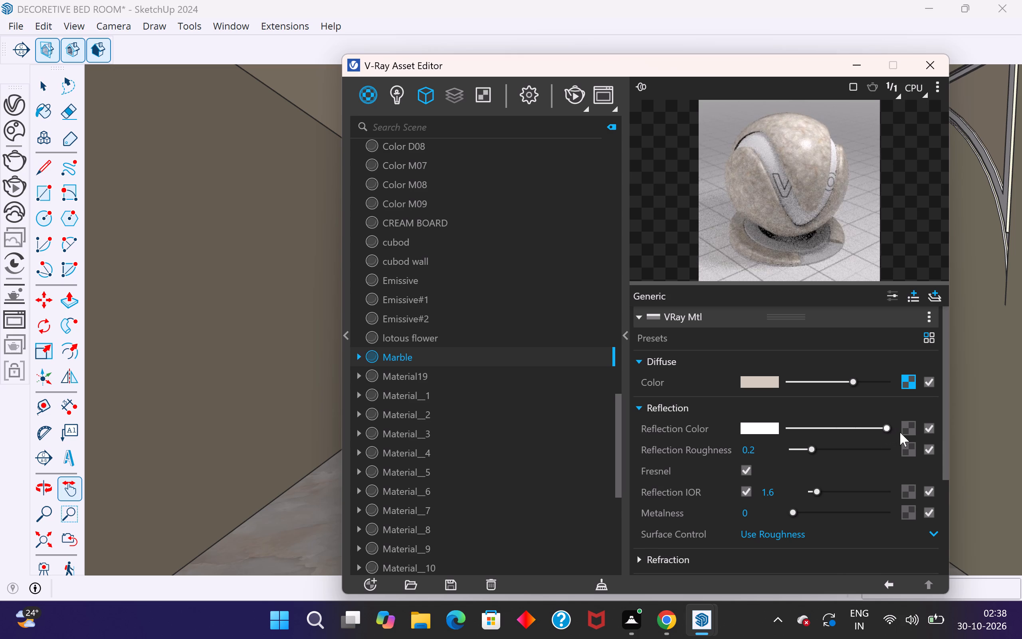
drag(900, 432, 912, 432)
Set the Marble material's surface control to Use Glossiness with reflection glossiness 1, and close the Asset Editor.
drag(813, 448, 768, 449)
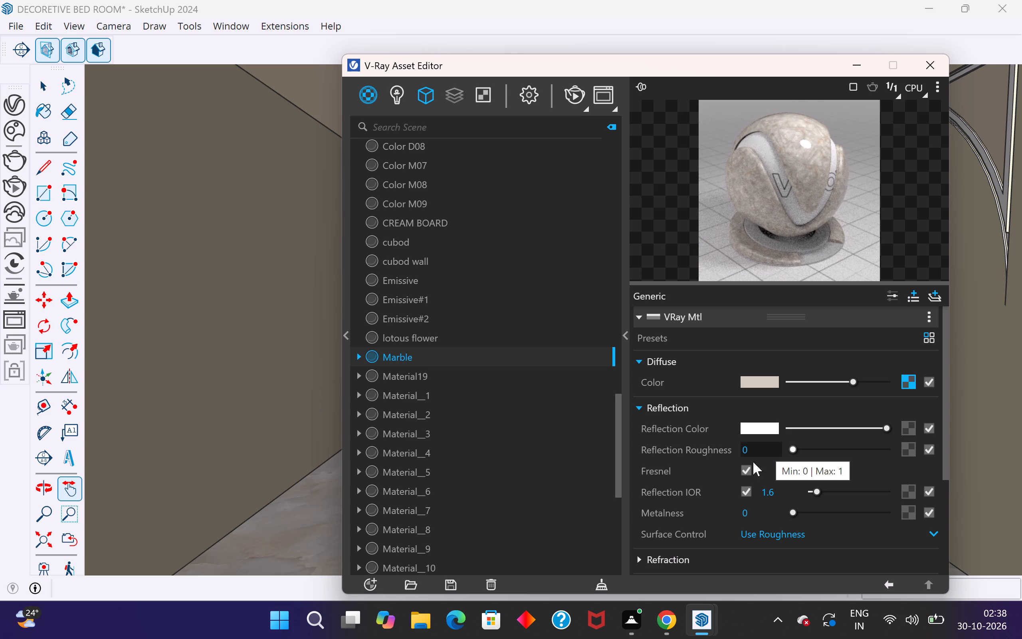
click(782, 536)
click(795, 491)
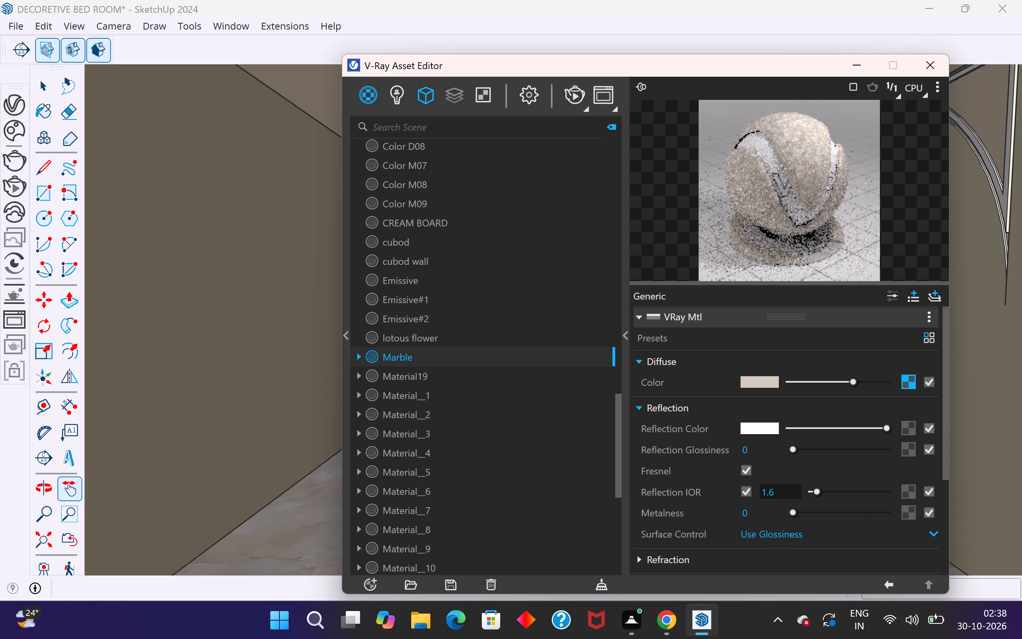
drag(791, 450, 920, 443)
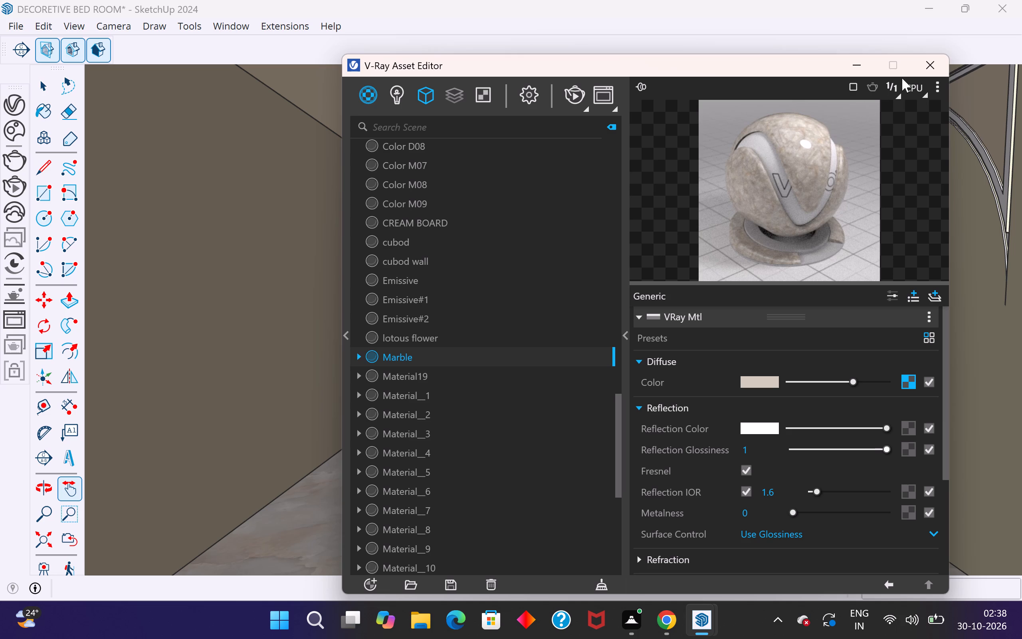
click(925, 68)
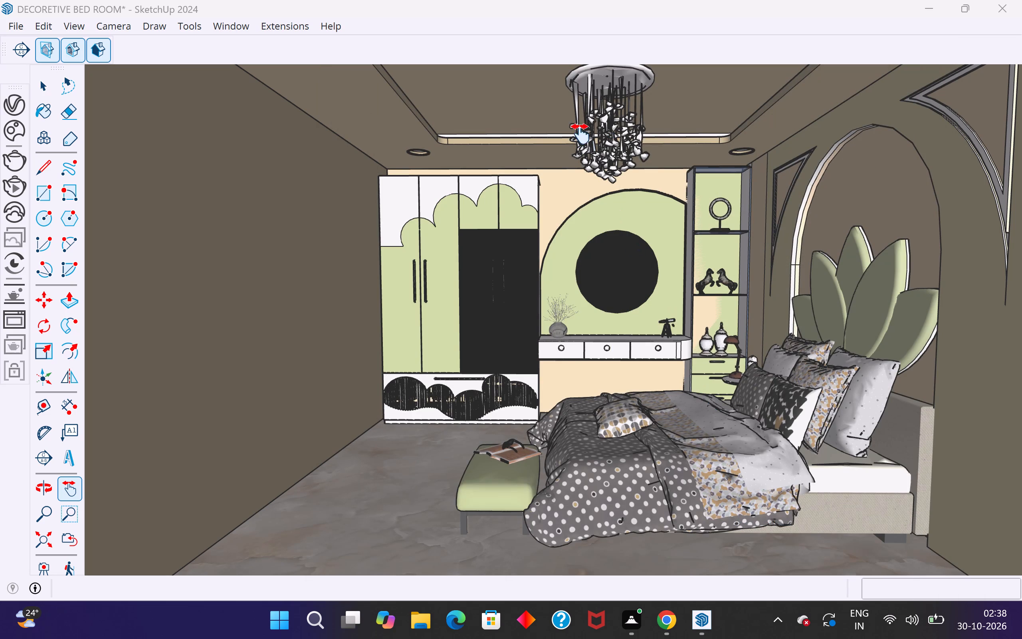
Start the V-Ray render of the reframed bedroom from the Asset Editor and close the editor.
click(14, 107)
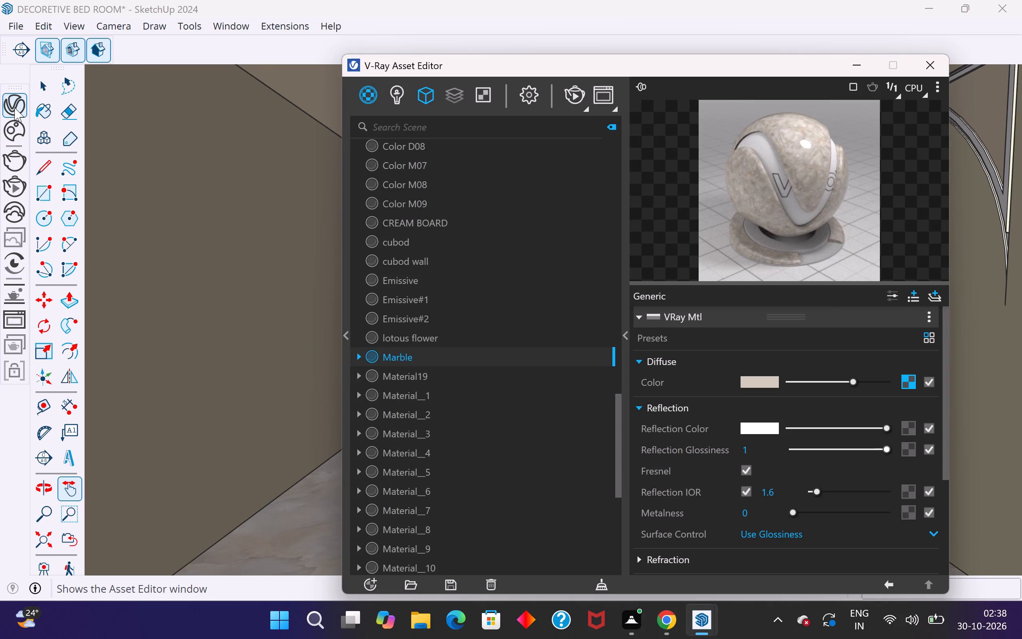
click(580, 98)
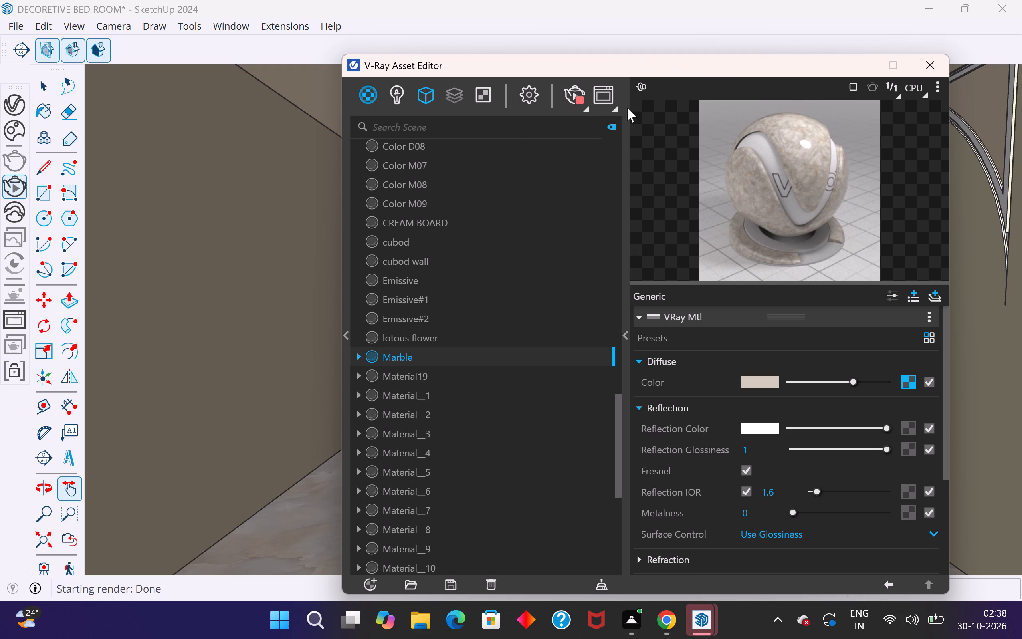
click(938, 65)
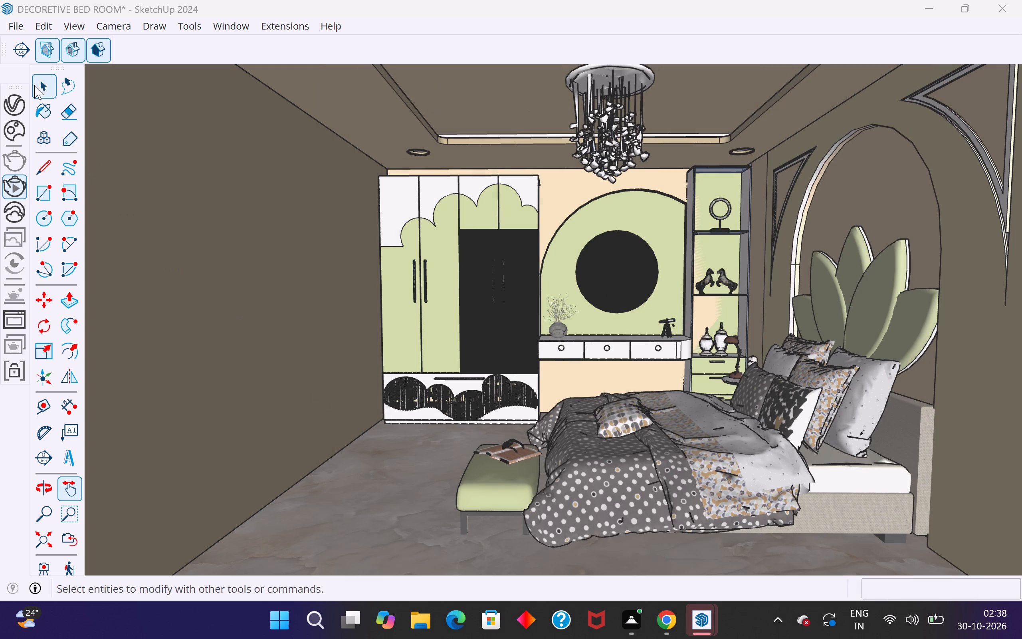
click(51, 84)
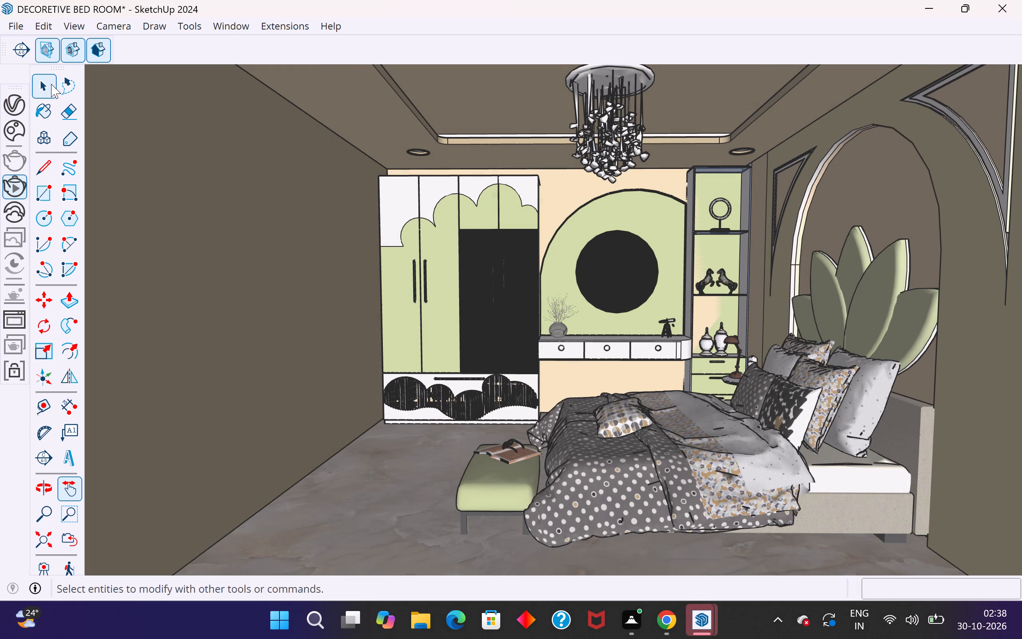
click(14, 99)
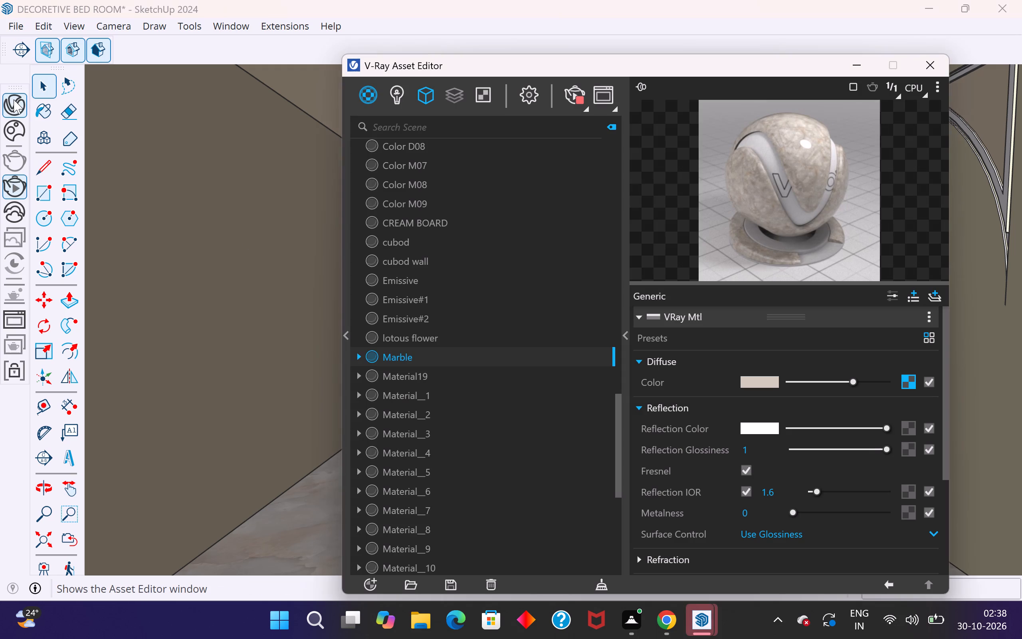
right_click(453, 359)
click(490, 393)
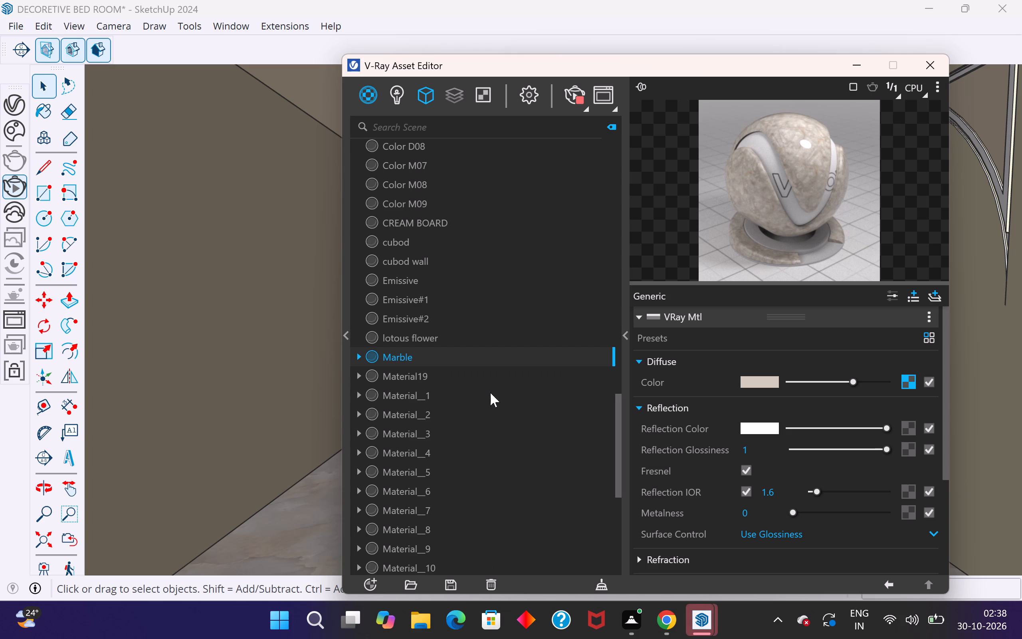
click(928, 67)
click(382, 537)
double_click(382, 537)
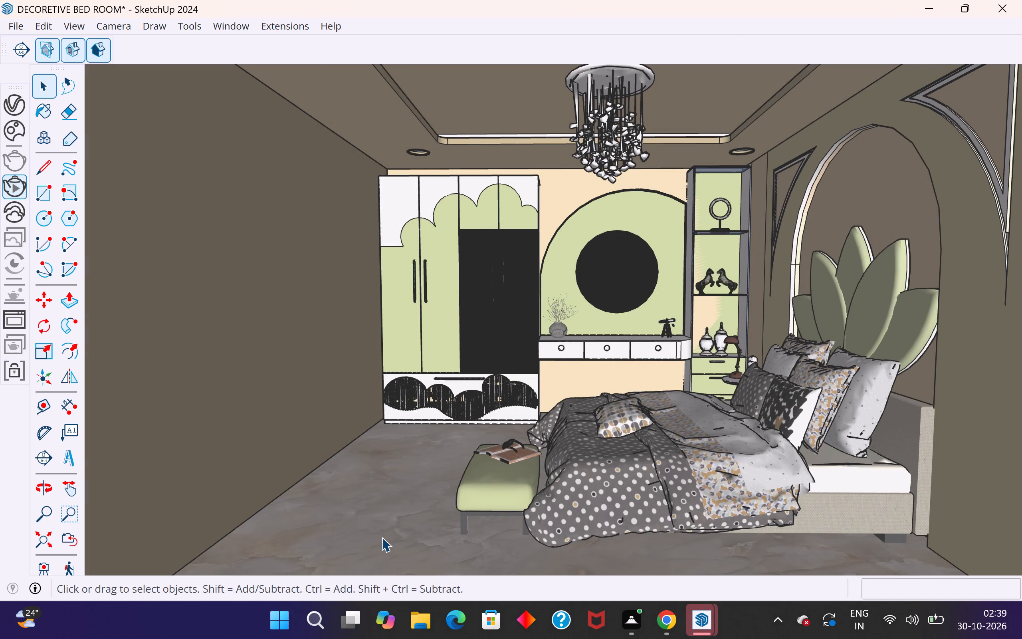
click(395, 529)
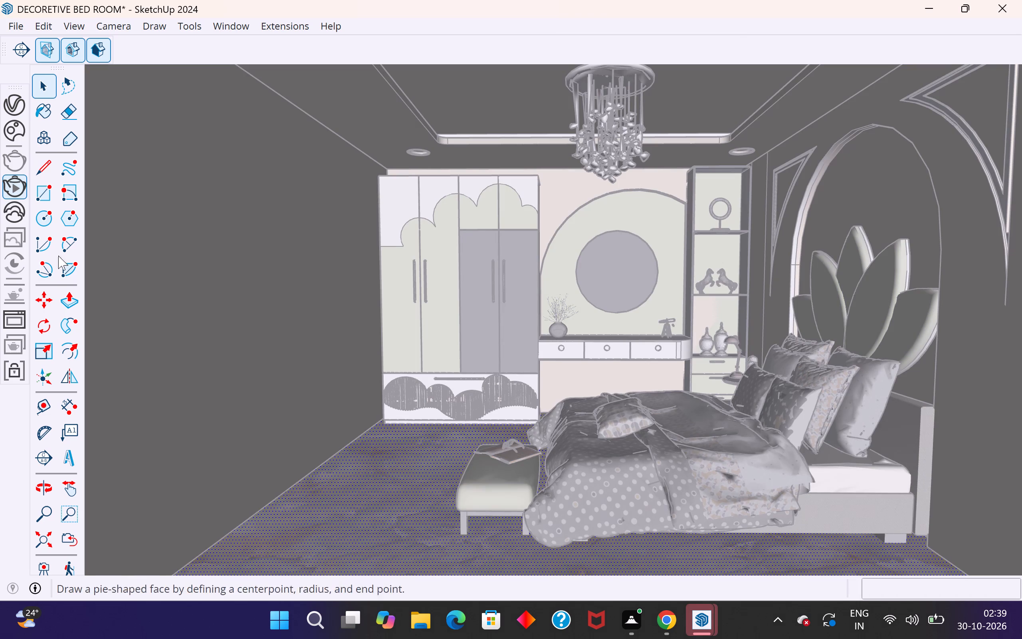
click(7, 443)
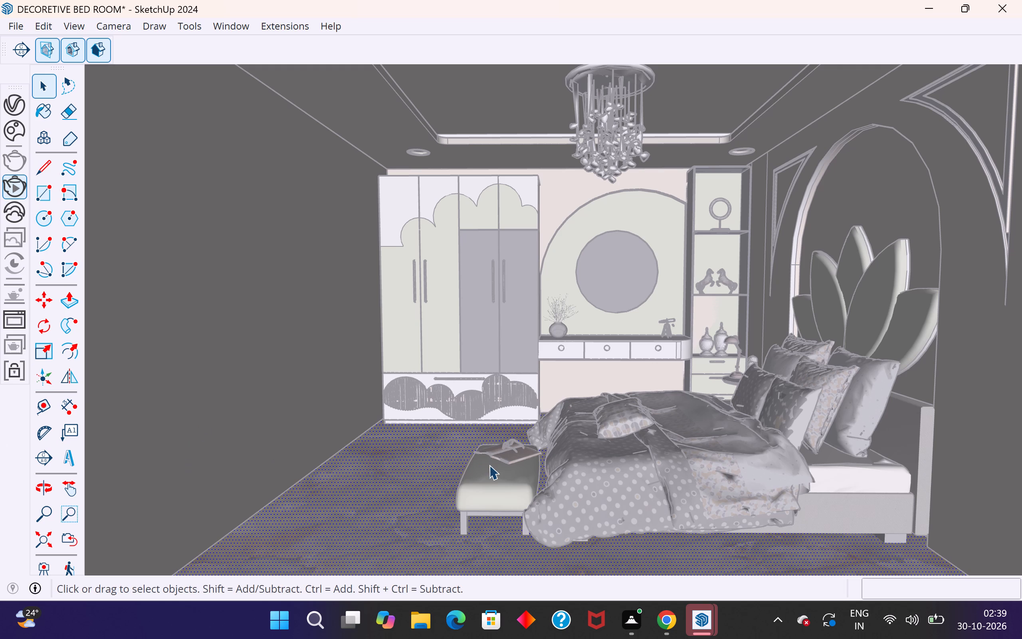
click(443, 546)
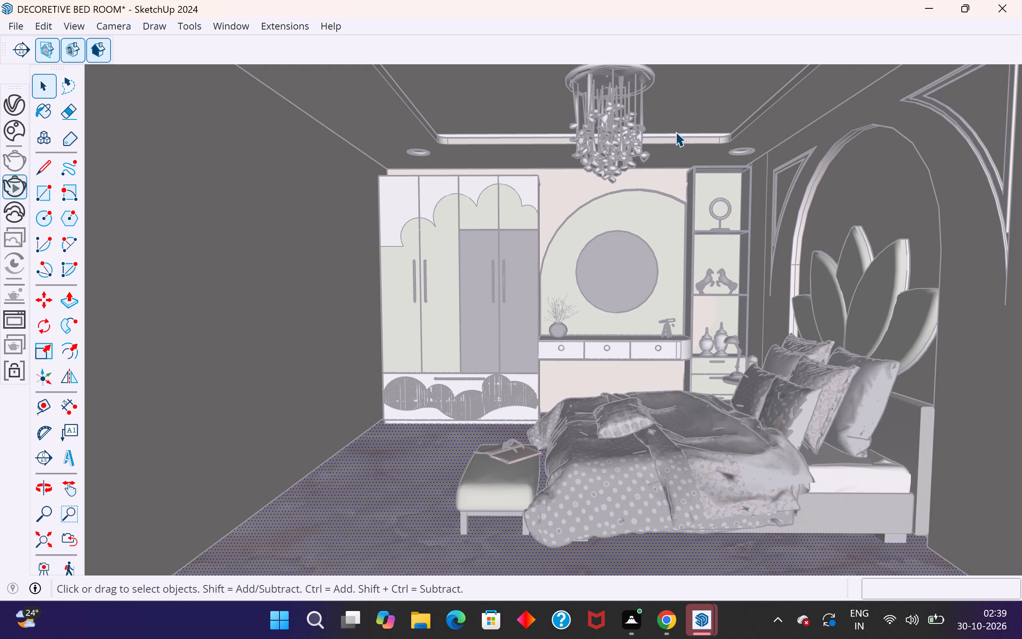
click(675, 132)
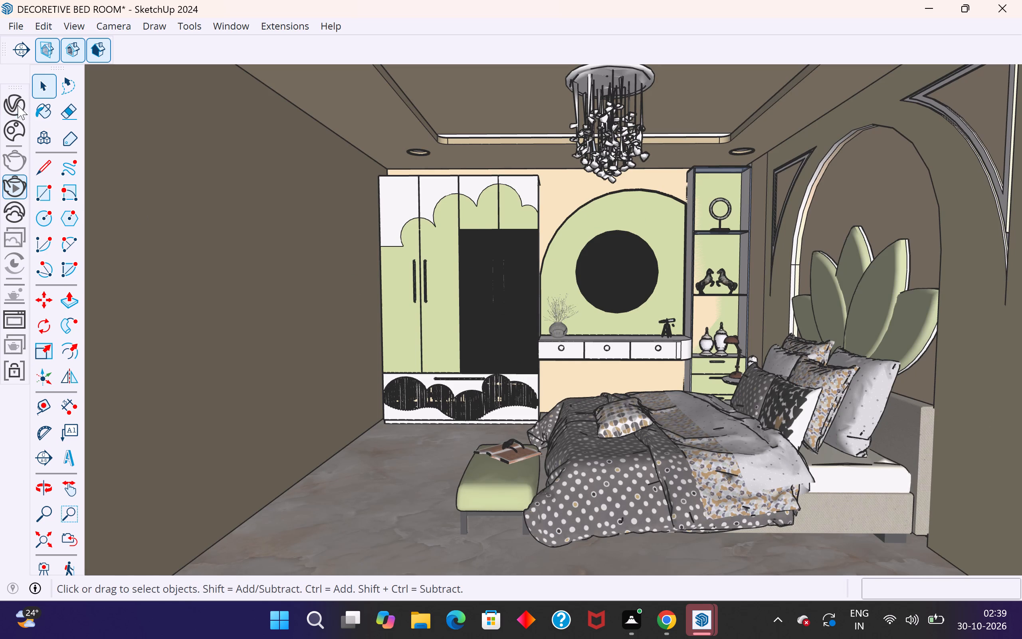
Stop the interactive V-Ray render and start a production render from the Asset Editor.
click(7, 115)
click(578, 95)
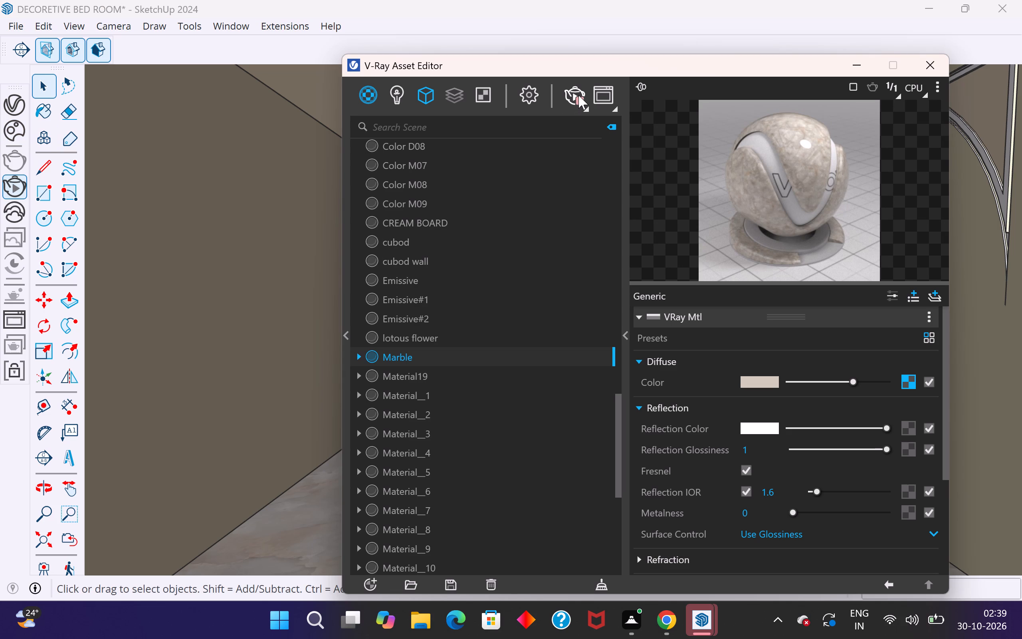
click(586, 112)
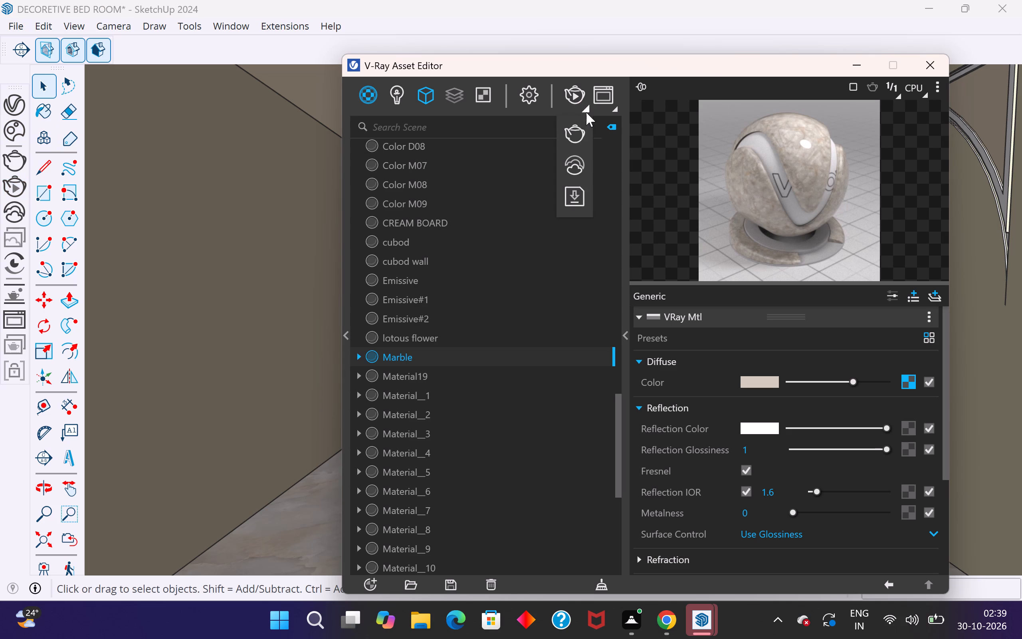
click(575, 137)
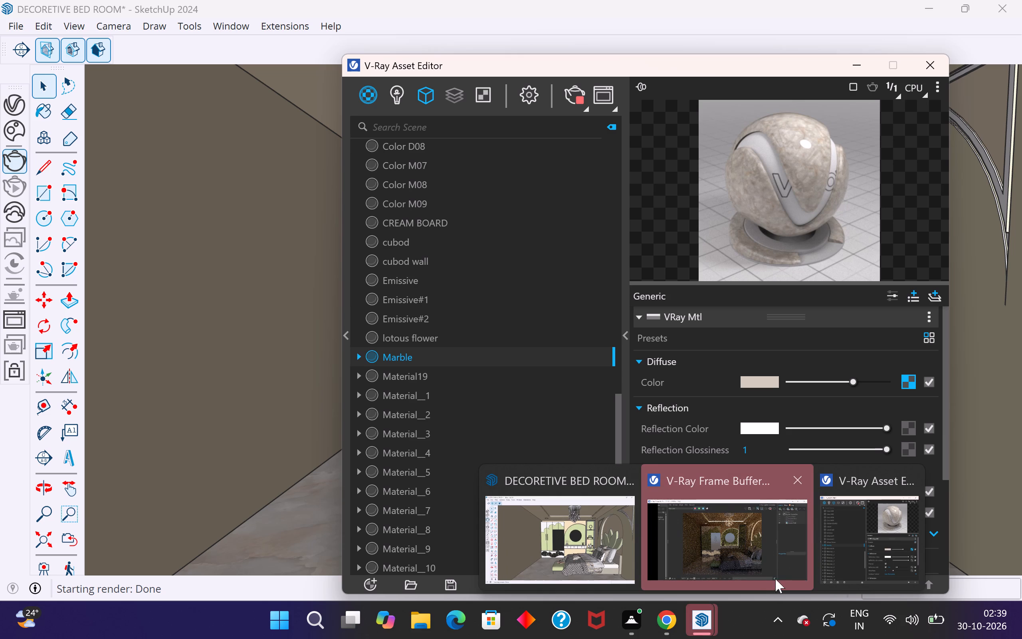
Examine the production render of the bedroom in the V-Ray Frame Buffer, clearing the windows around it, and close the frame buffer.
click(786, 568)
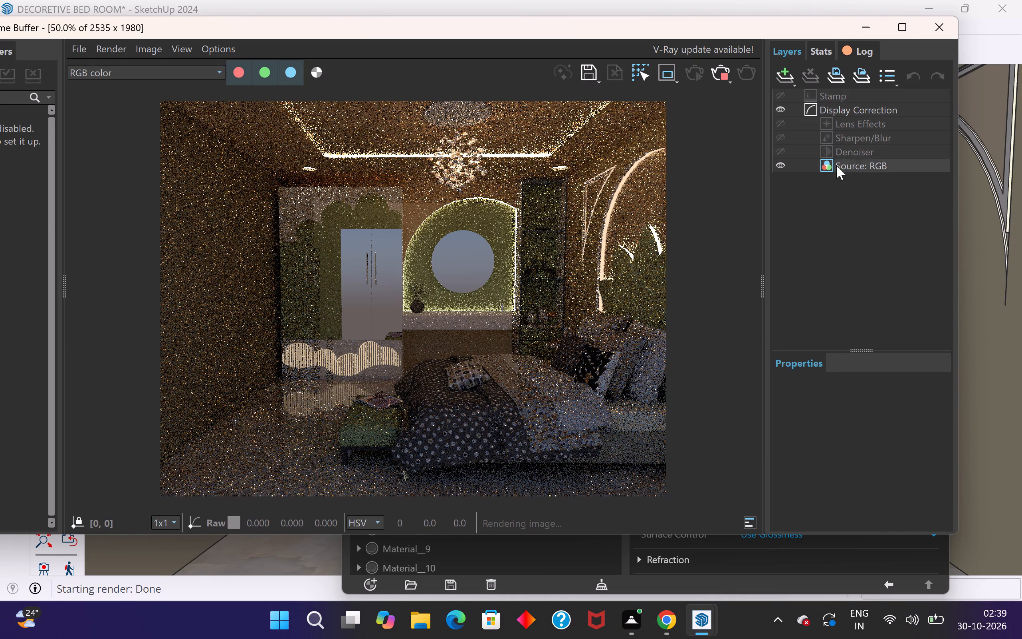
click(905, 30)
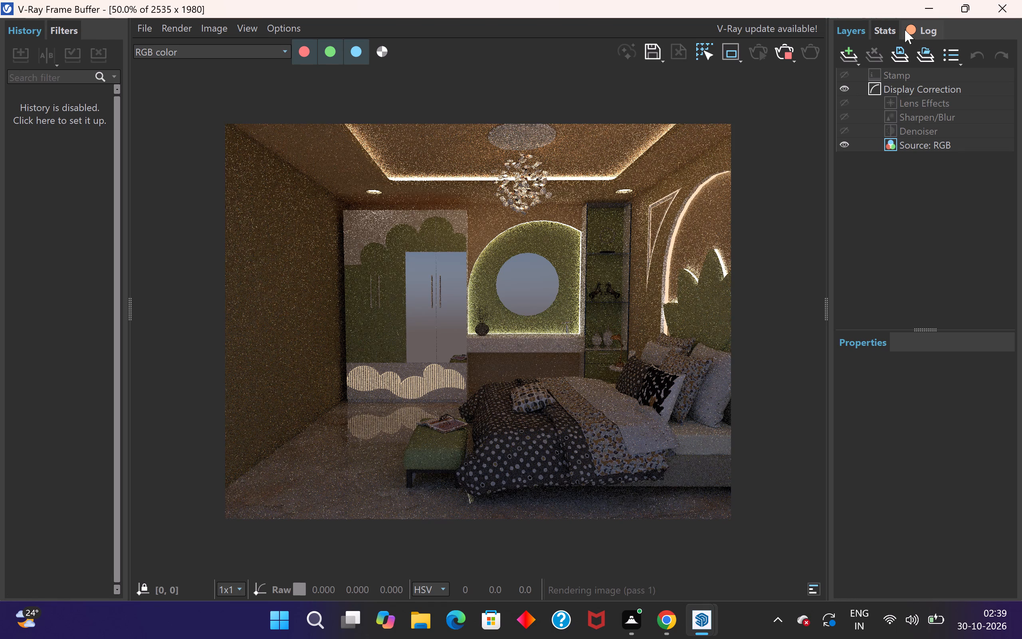
click(971, 12)
drag(720, 26, 829, 317)
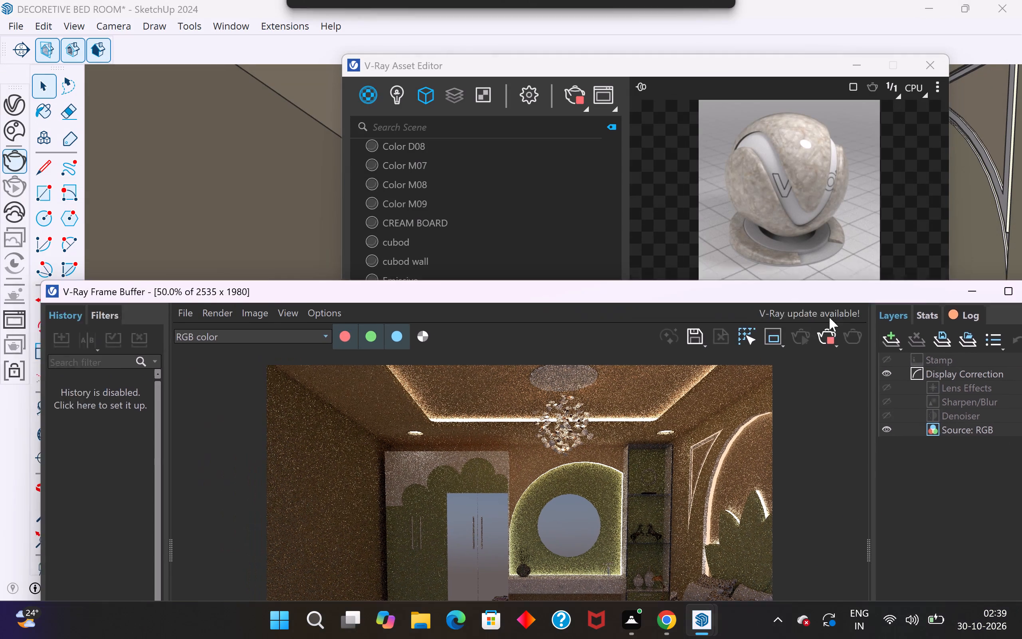
drag(829, 317, 815, 456)
click(933, 66)
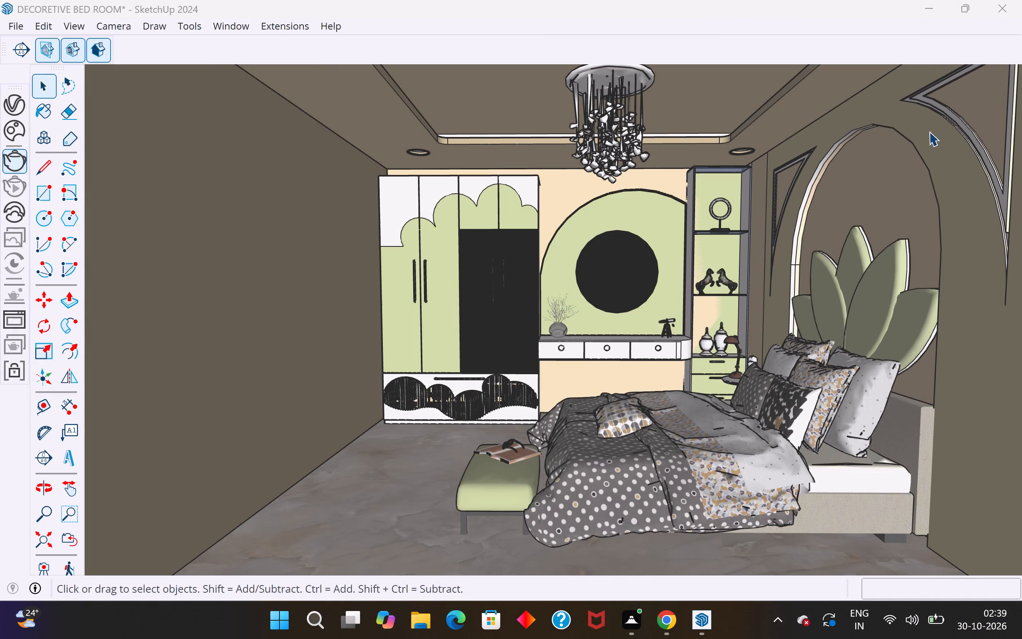
click(969, 6)
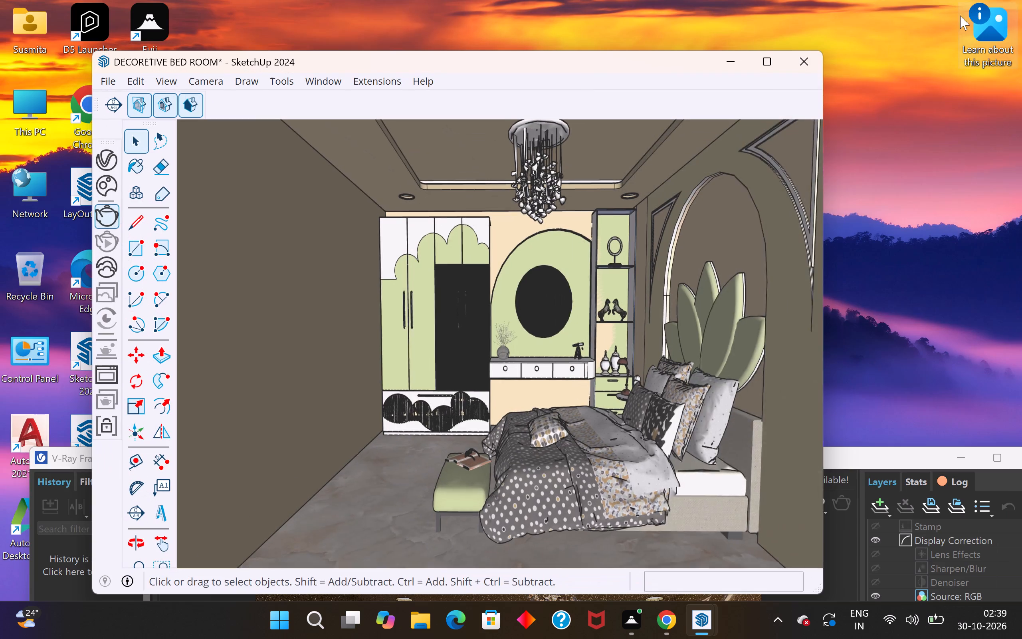
drag(928, 460, 791, 317)
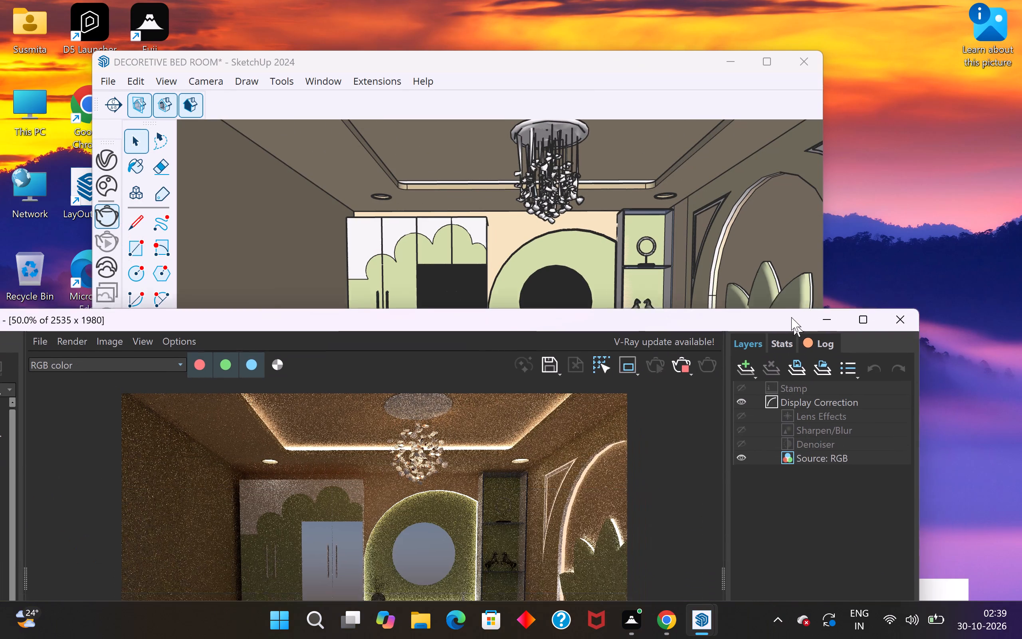
drag(791, 317, 832, 174)
scroll(684, 399, down, 2)
scroll(428, 463, up, 1)
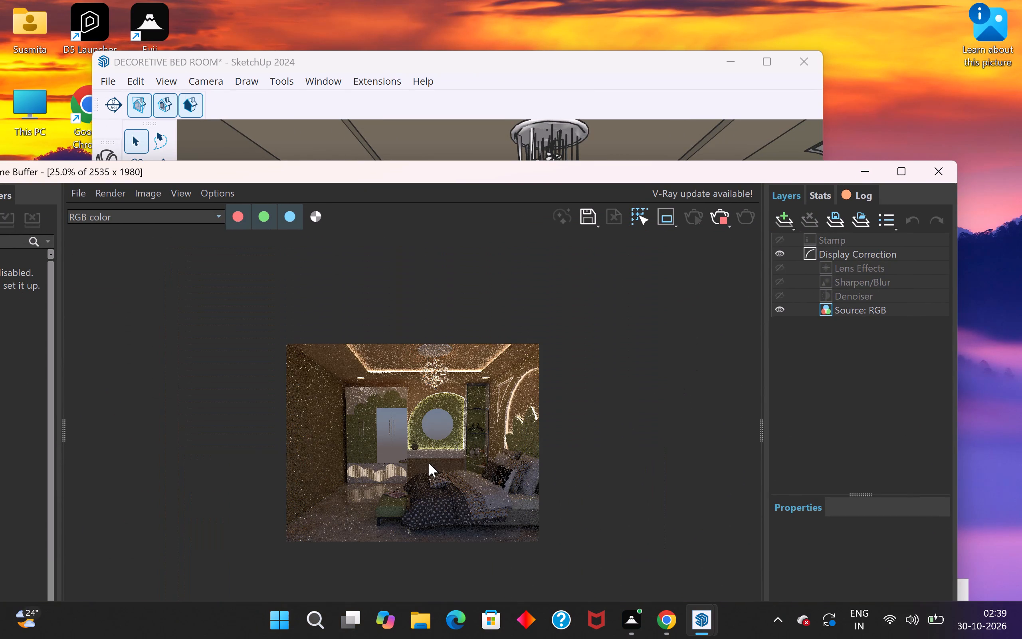
click(931, 169)
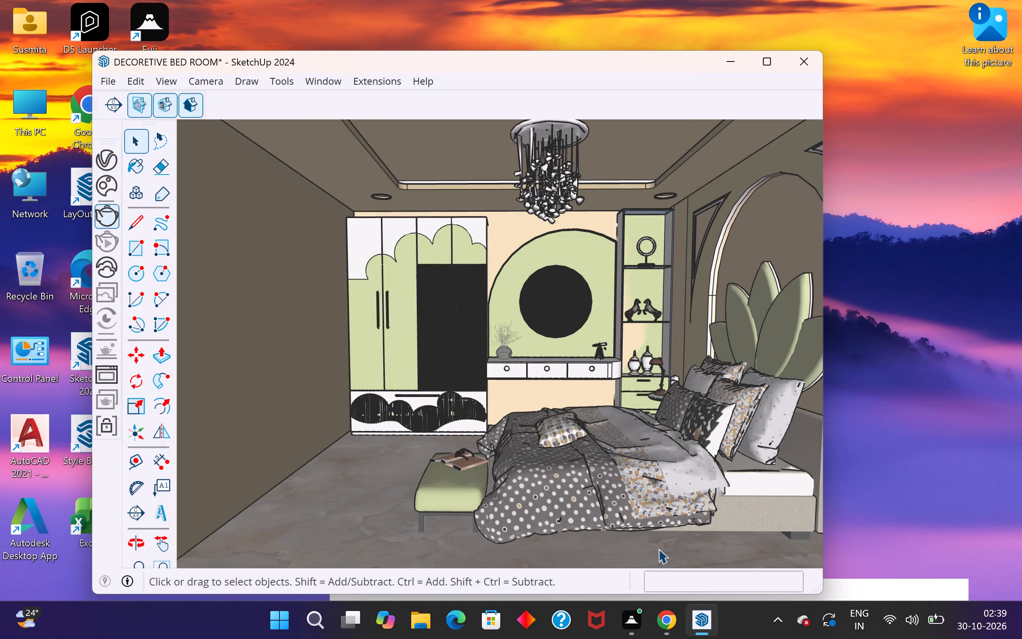
Stop the production render and start an interactive V-Ray render of the bedroom from the Asset Editor.
click(112, 162)
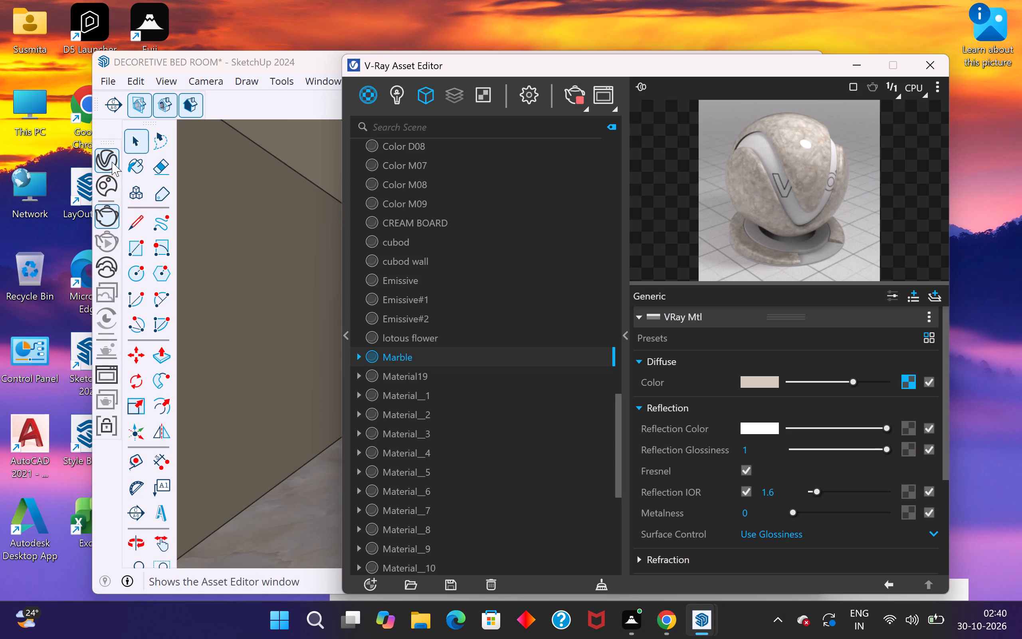
click(579, 99)
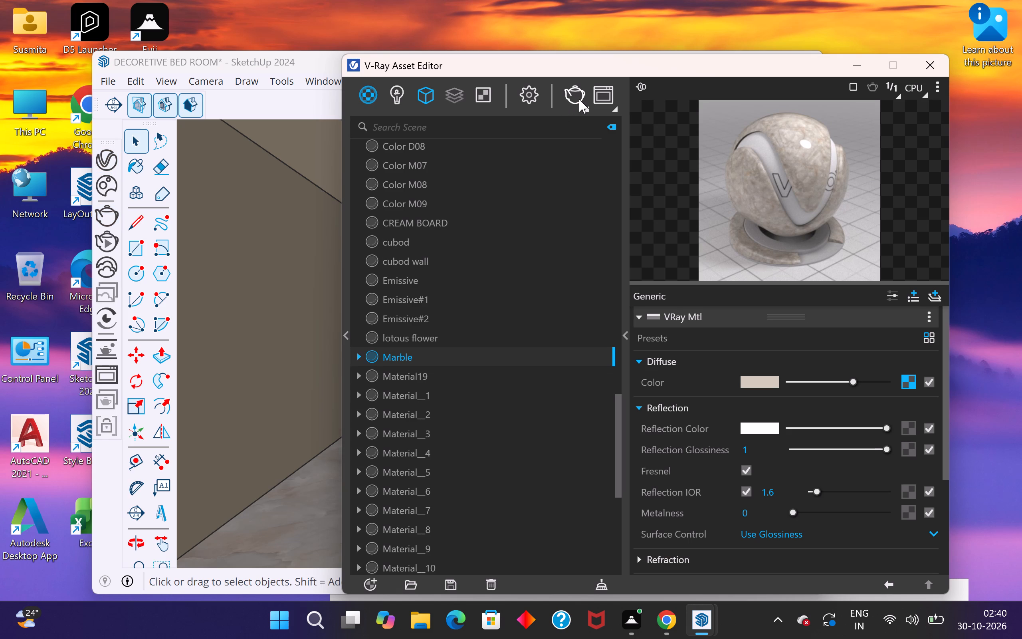
click(590, 108)
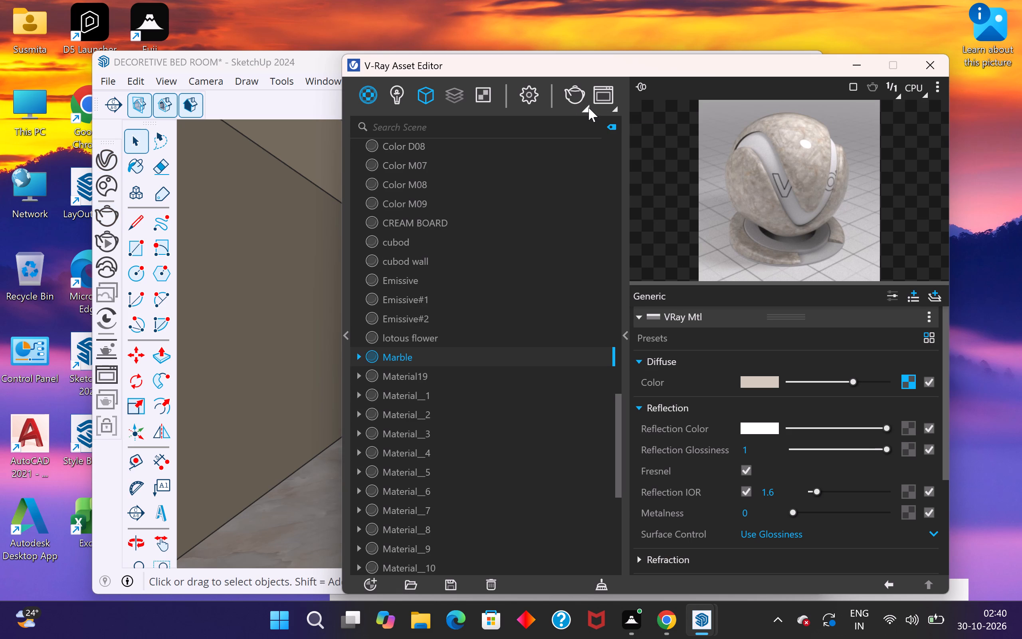
click(588, 107)
click(578, 138)
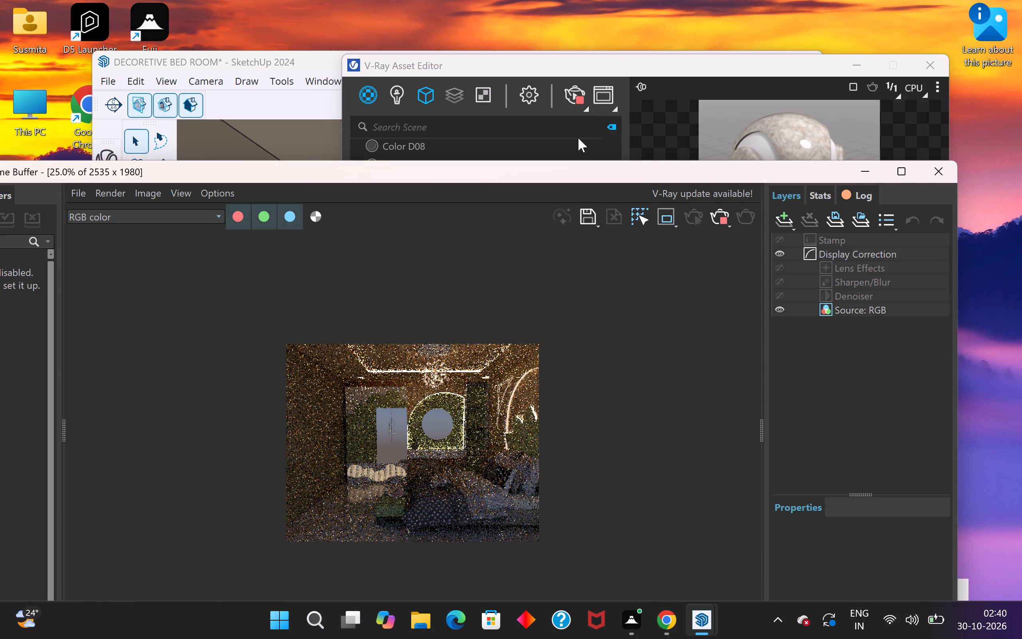
Inspect the new interactive render at 50% zoom in the V-Ray Frame Buffer and close the frame buffer.
scroll(694, 347, down, 1)
scroll(424, 448, up, 1)
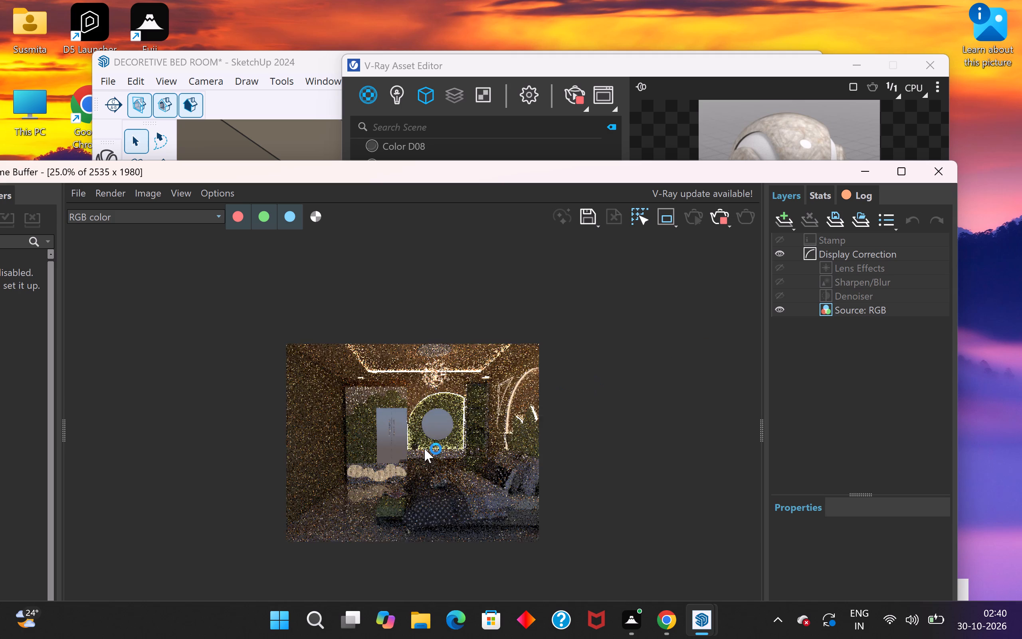
scroll(424, 448, up, 1)
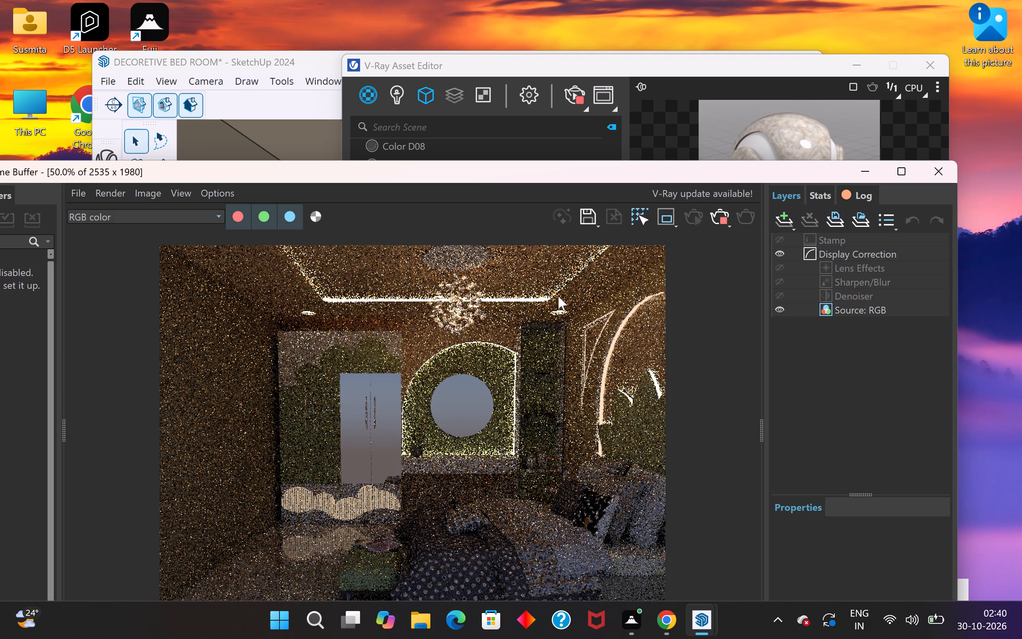
click(952, 172)
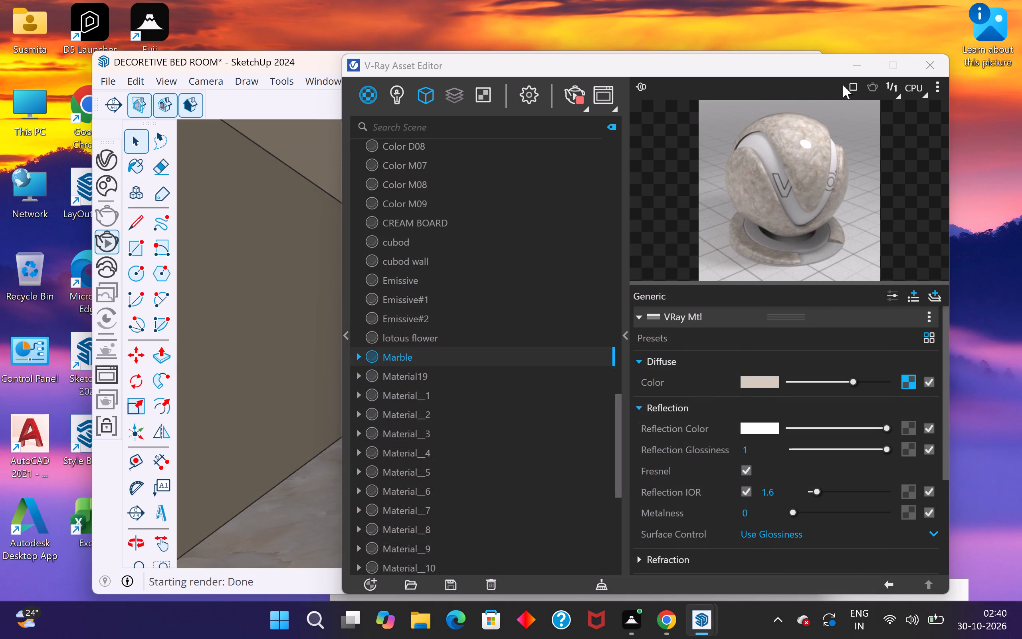
Move the V-Ray Asset Editor off the bedroom model and maximize the SketchUp window.
drag(817, 67, 921, 590)
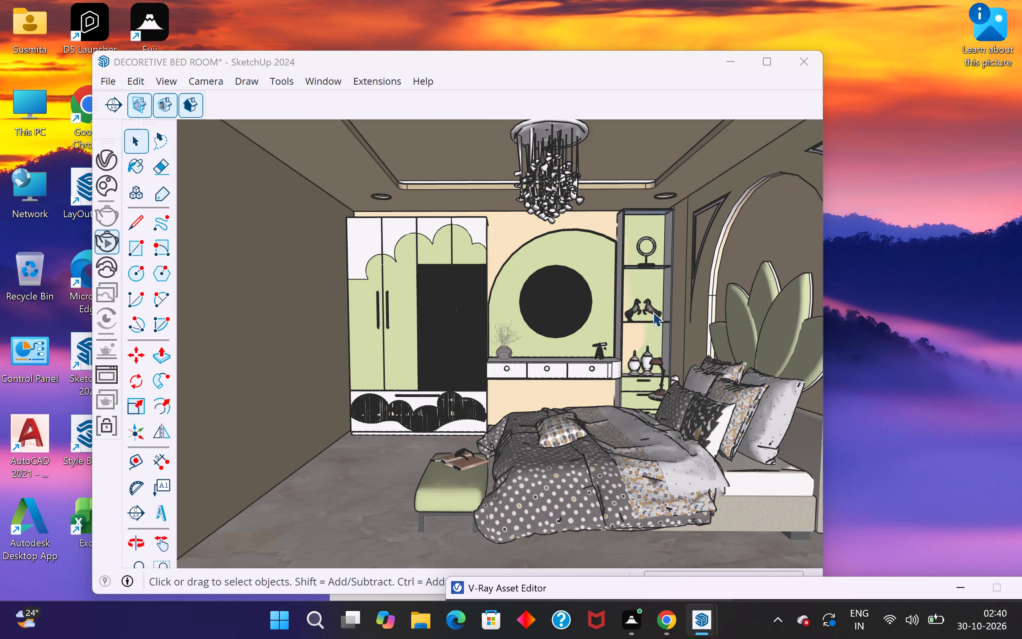
click(773, 66)
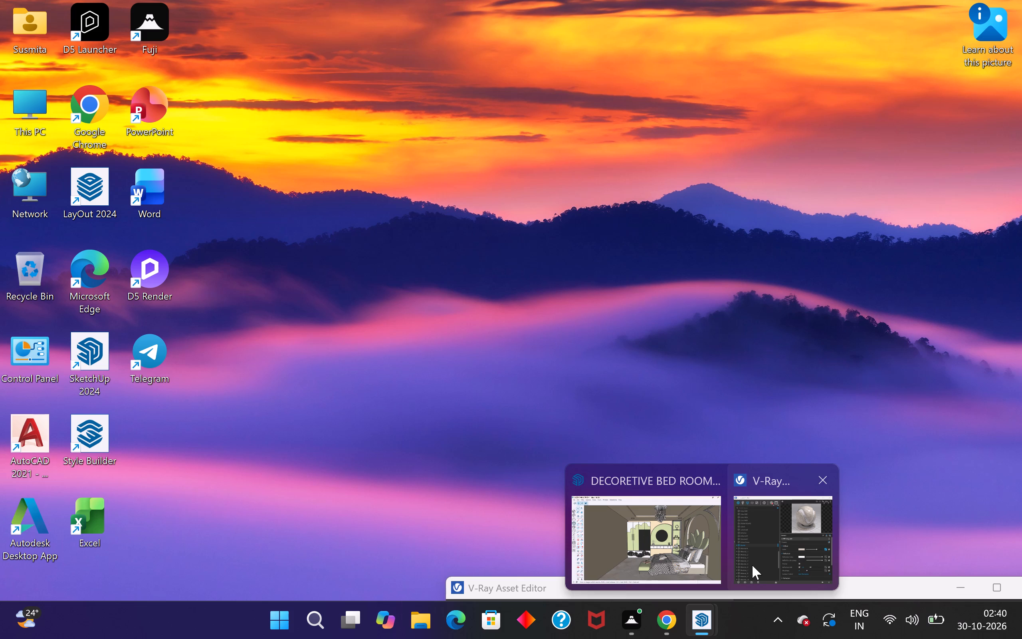
Bring the V-Ray Asset Editor back into view over the maximized SketchUp bedroom model.
click(754, 563)
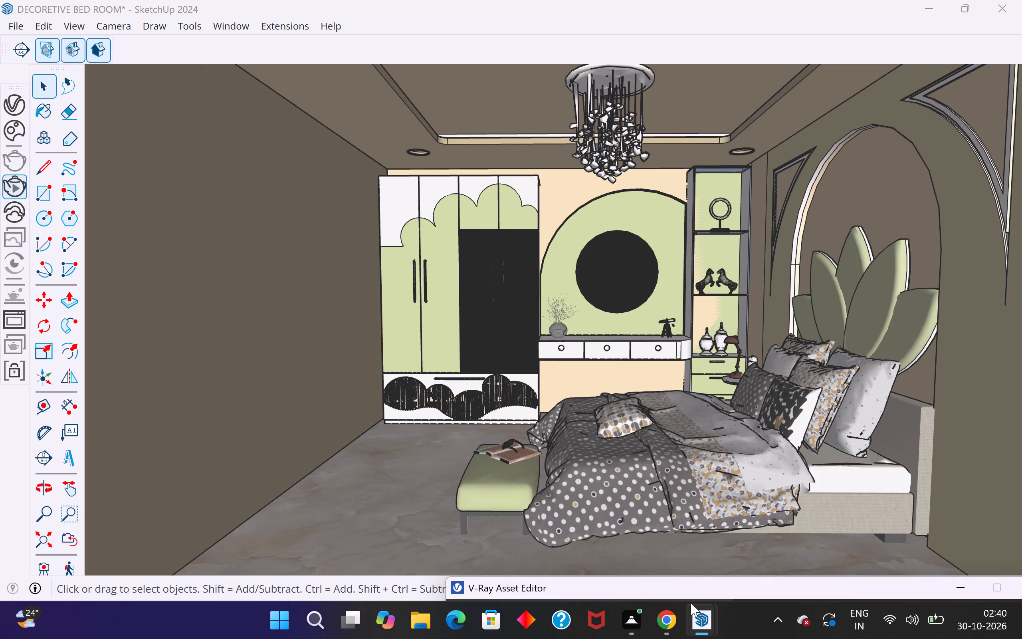
click(11, 103)
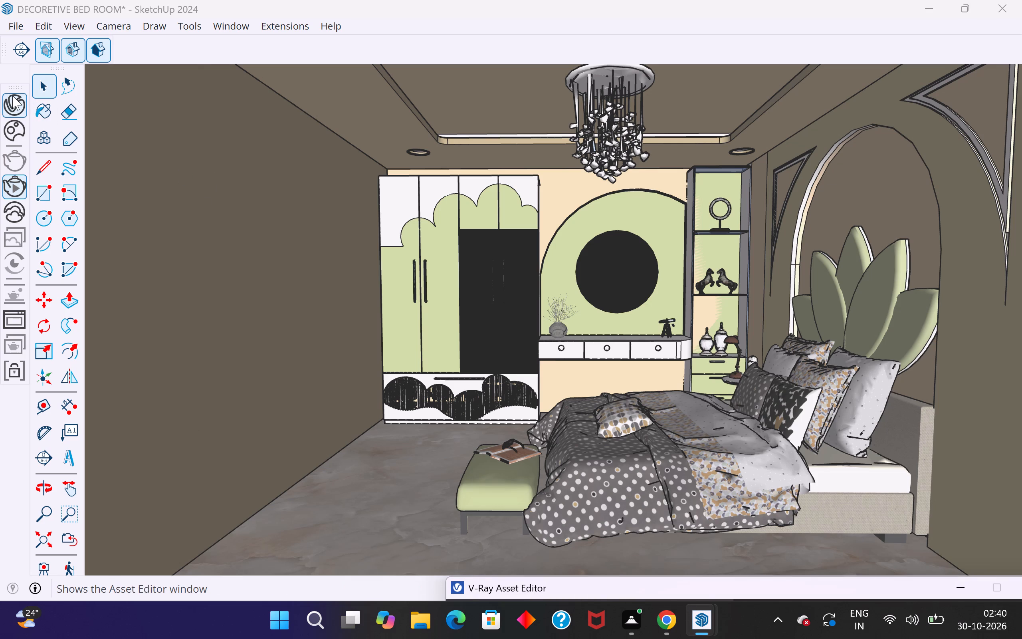
click(12, 95)
click(20, 107)
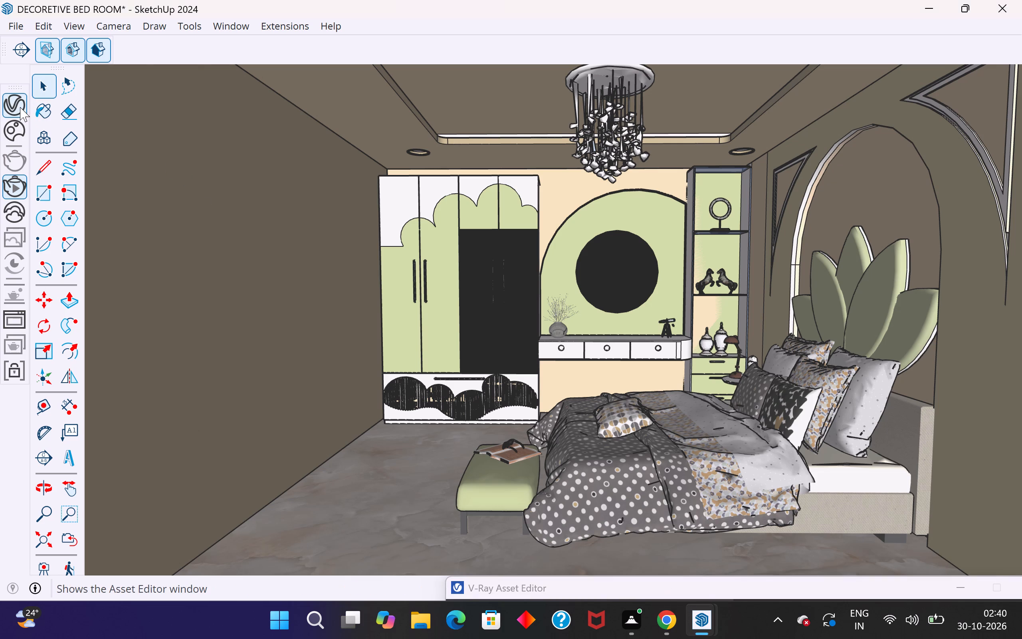
drag(792, 480, 792, 457)
click(702, 620)
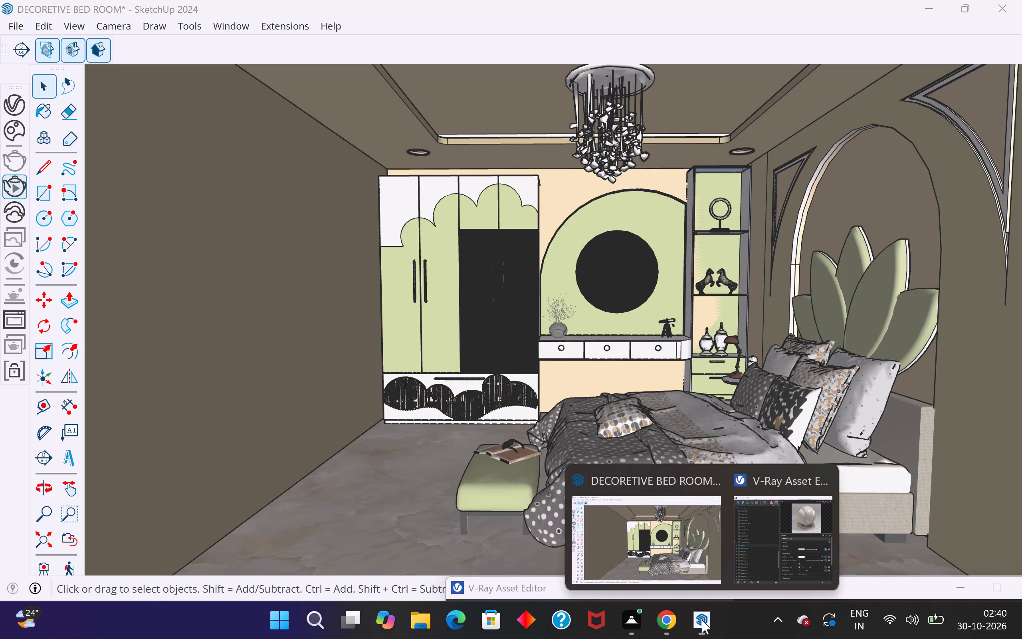
click(769, 531)
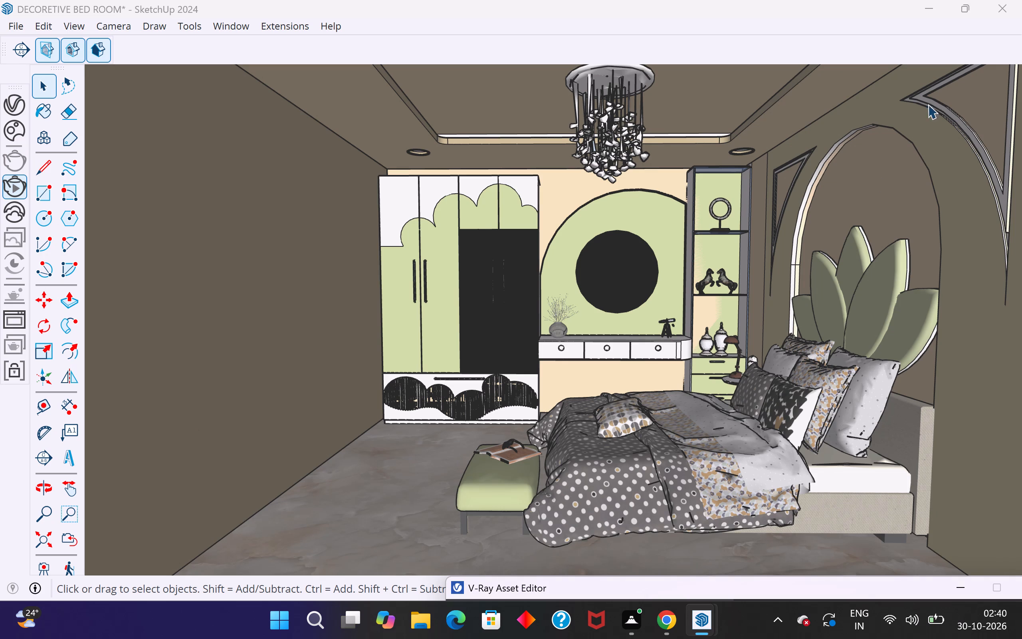
click(967, 6)
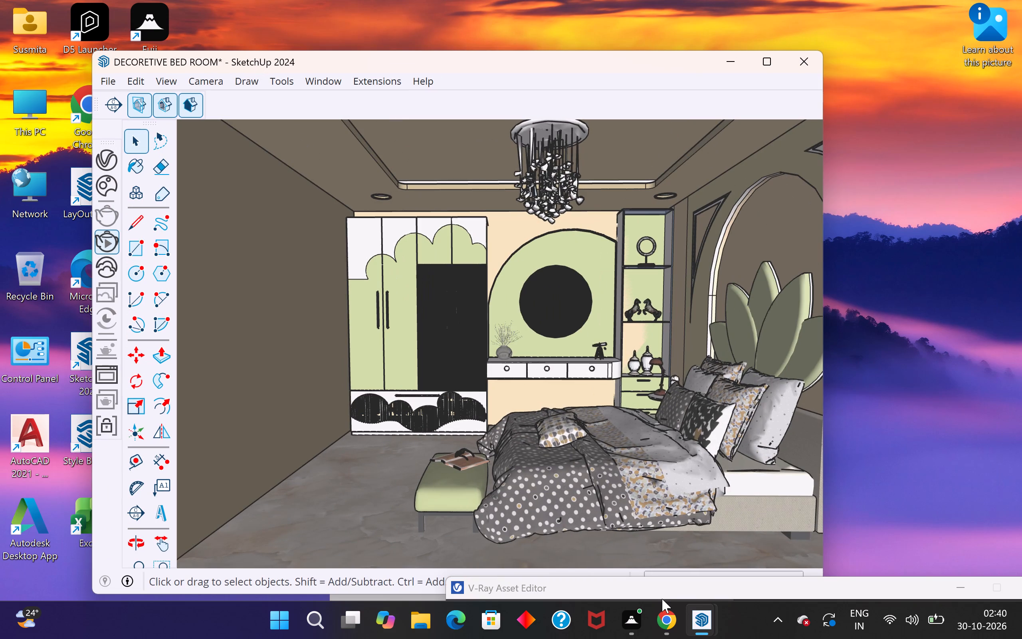
click(777, 473)
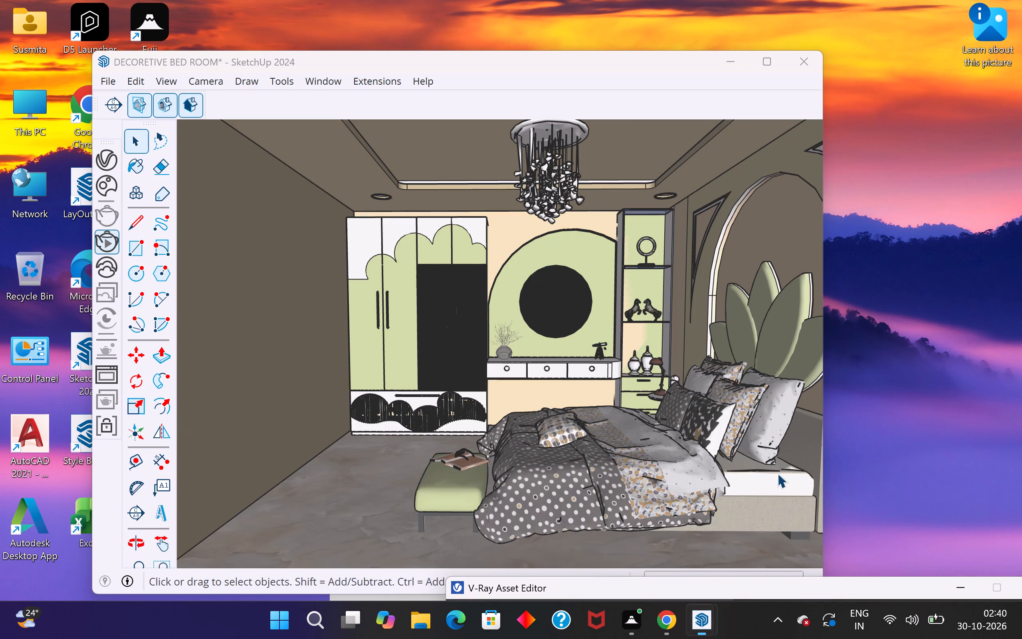
drag(663, 62, 731, 103)
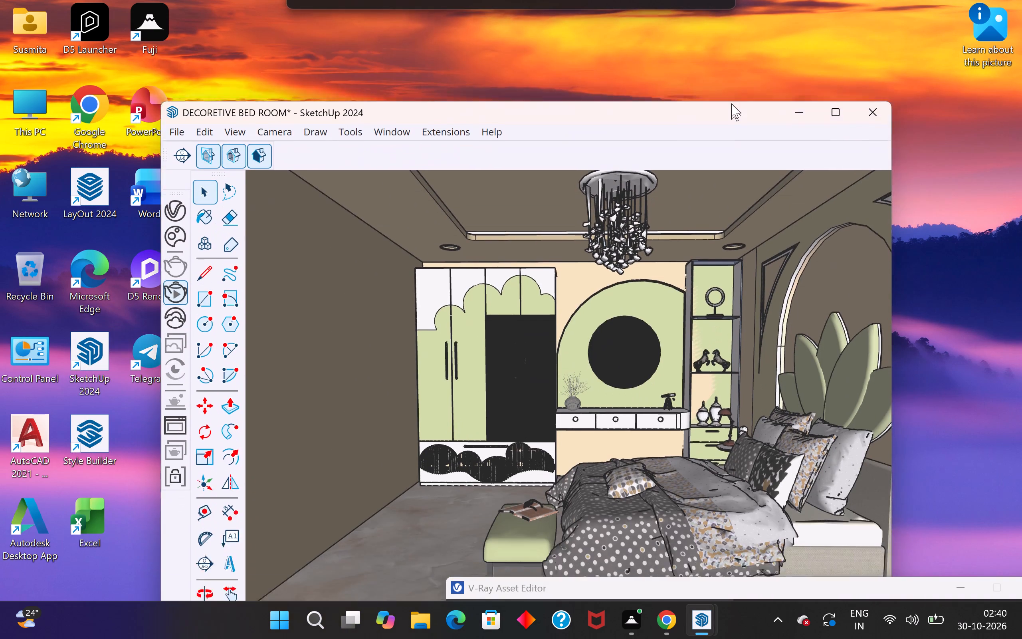
drag(731, 103, 652, 35)
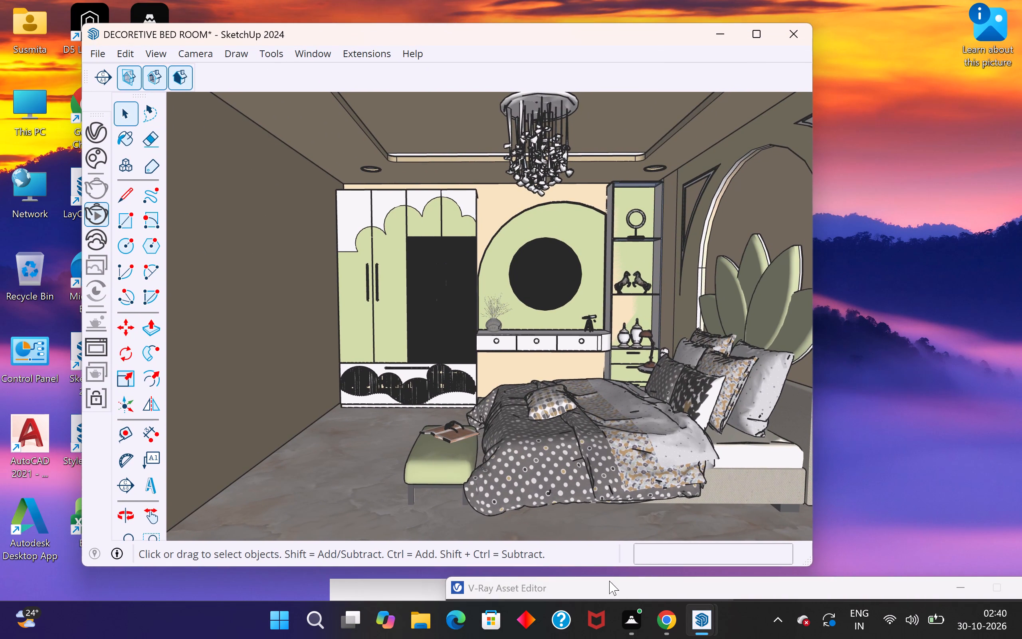
drag(619, 592, 627, 462)
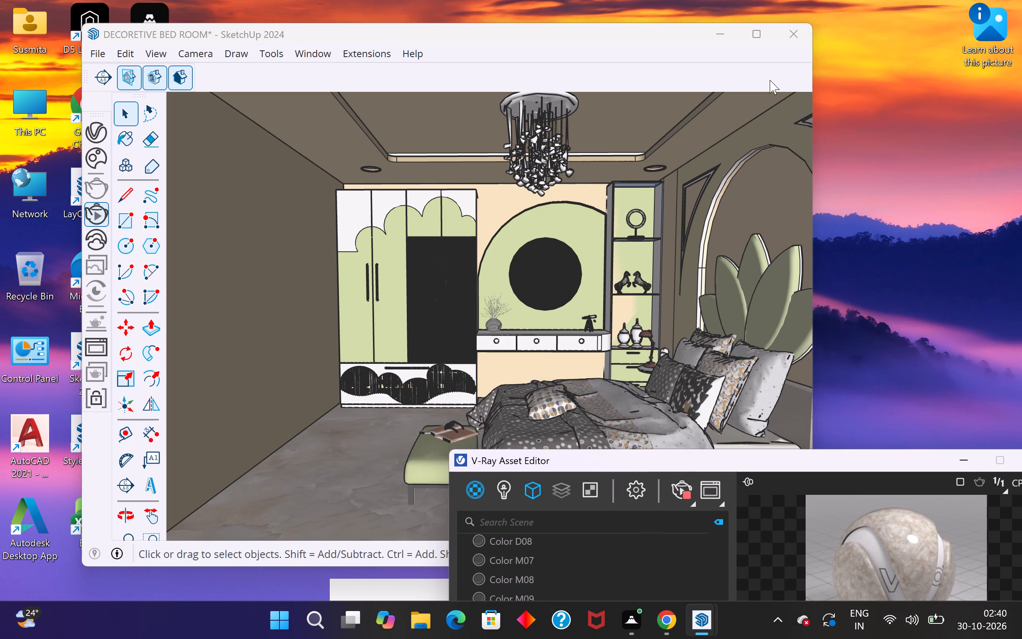
click(755, 33)
drag(912, 463, 902, 456)
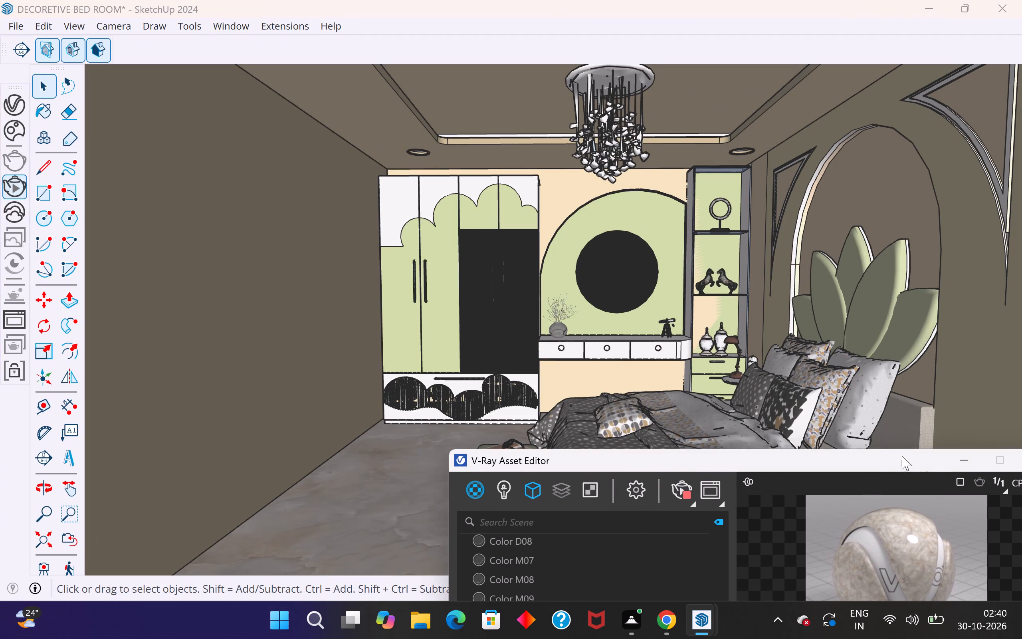
drag(902, 456, 867, 431)
Stop the interactive render and start a production V-Ray render of the bedroom from the Asset Editor.
click(651, 468)
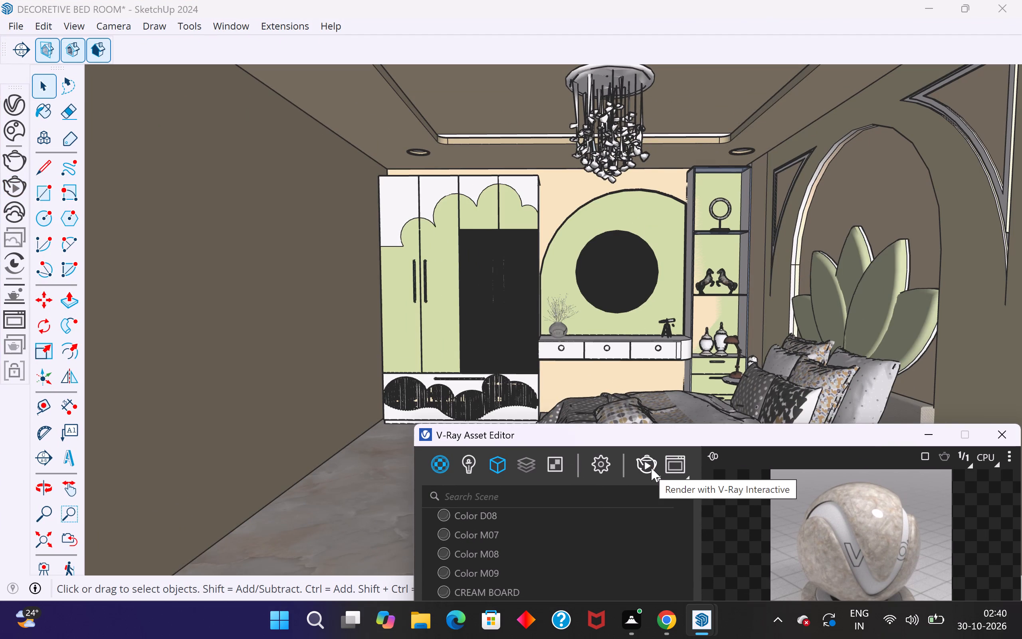
click(660, 480)
click(648, 503)
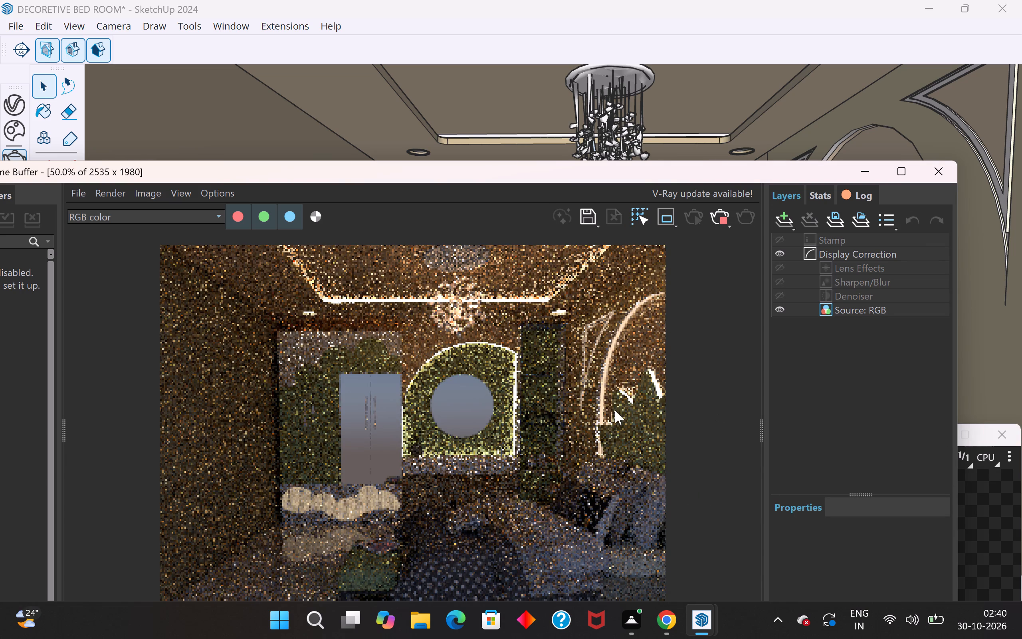
Inspect the production render at 25% zoom in the V-Ray Frame Buffer and close the frame buffer.
scroll(570, 452, down, 1)
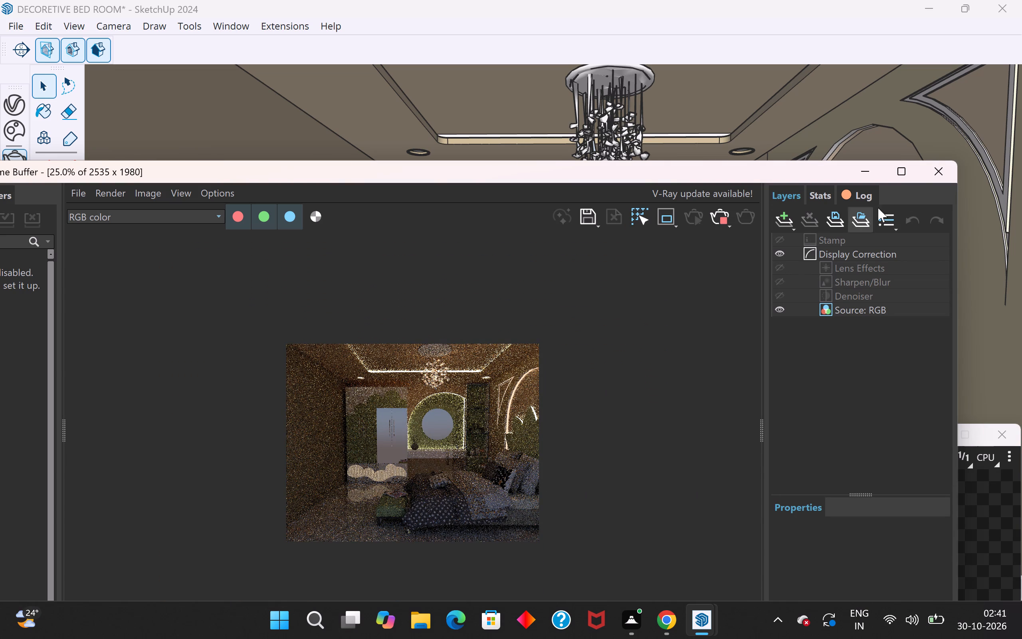
click(929, 176)
Examine the whole bedroom box and its section plane from far away, with the Asset Editor moved clear.
scroll(638, 428, down, 2)
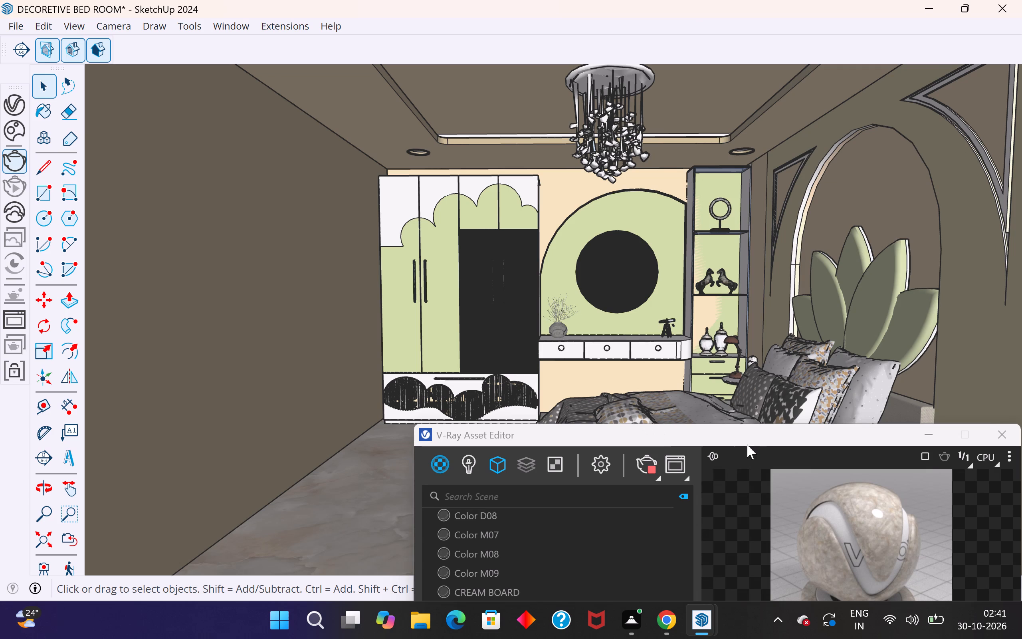
drag(768, 440, 763, 572)
scroll(667, 331, down, 1)
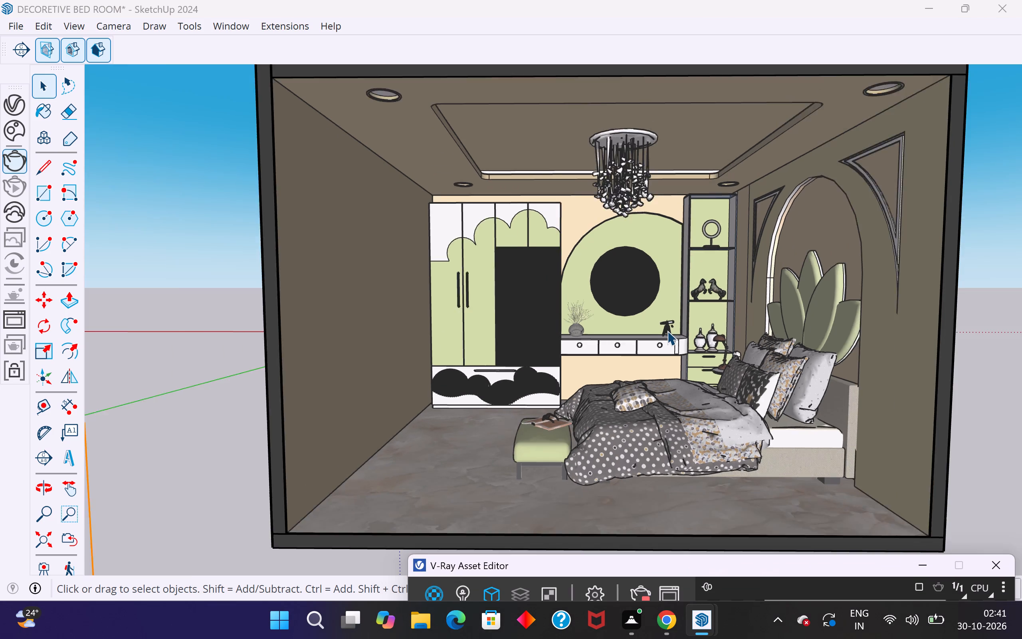
scroll(667, 331, down, 2)
scroll(689, 294, down, 4)
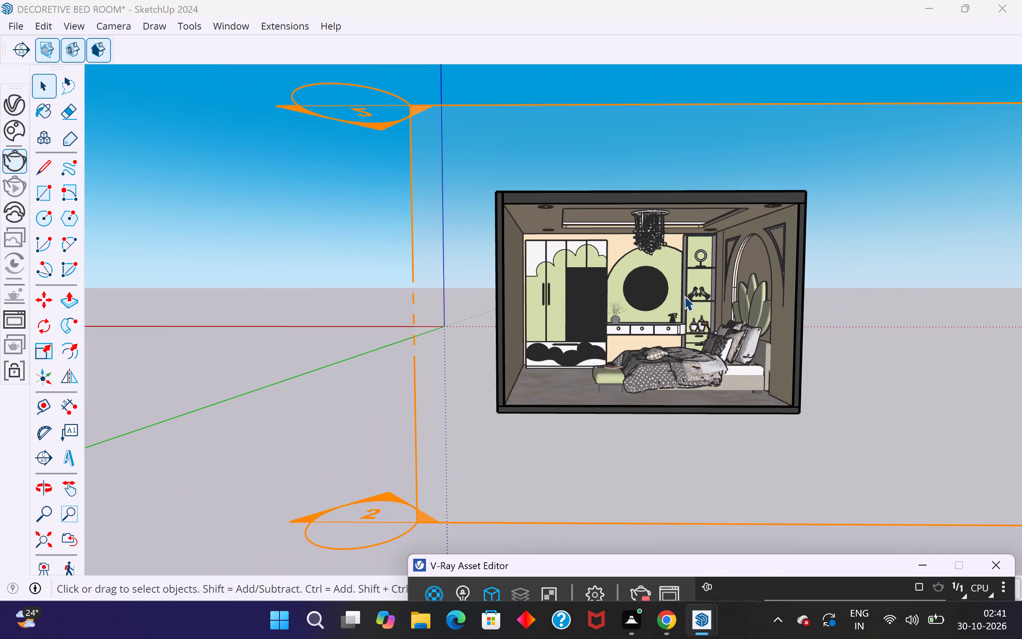
scroll(684, 296, down, 15)
scroll(590, 343, down, 5)
scroll(509, 365, down, 4)
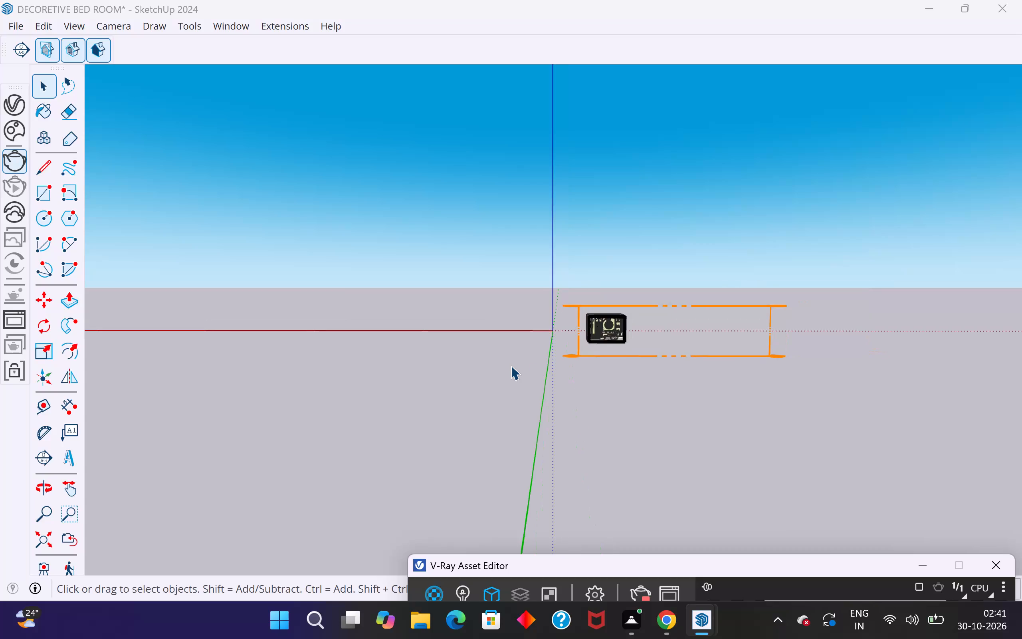
scroll(732, 353, up, 2)
Move the V-Ray Asset Editor fully into view and show its render settings.
drag(686, 561, 612, 385)
drag(647, 389, 726, 213)
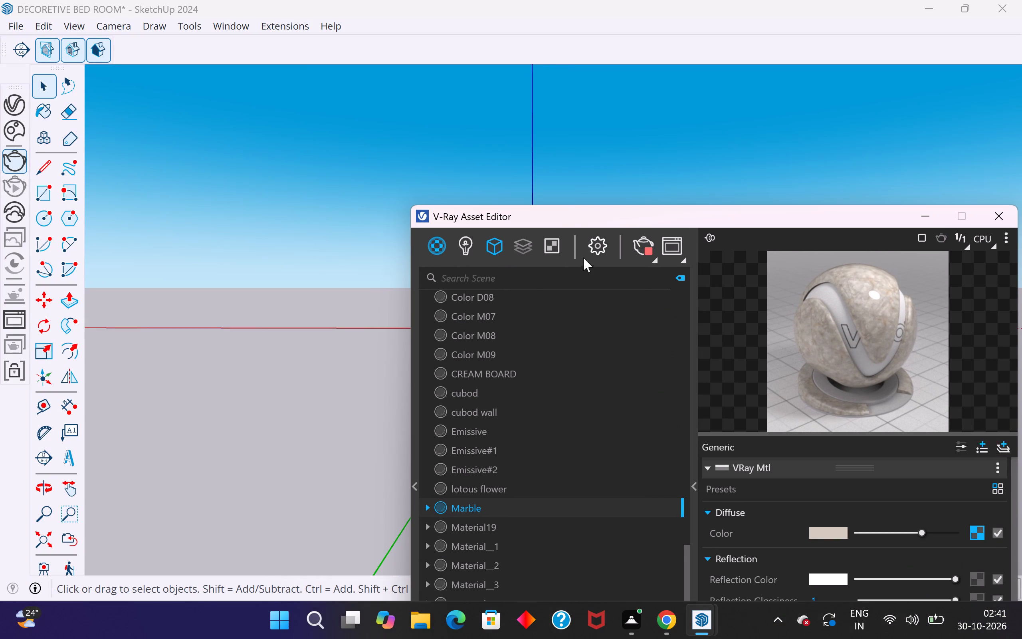
click(603, 242)
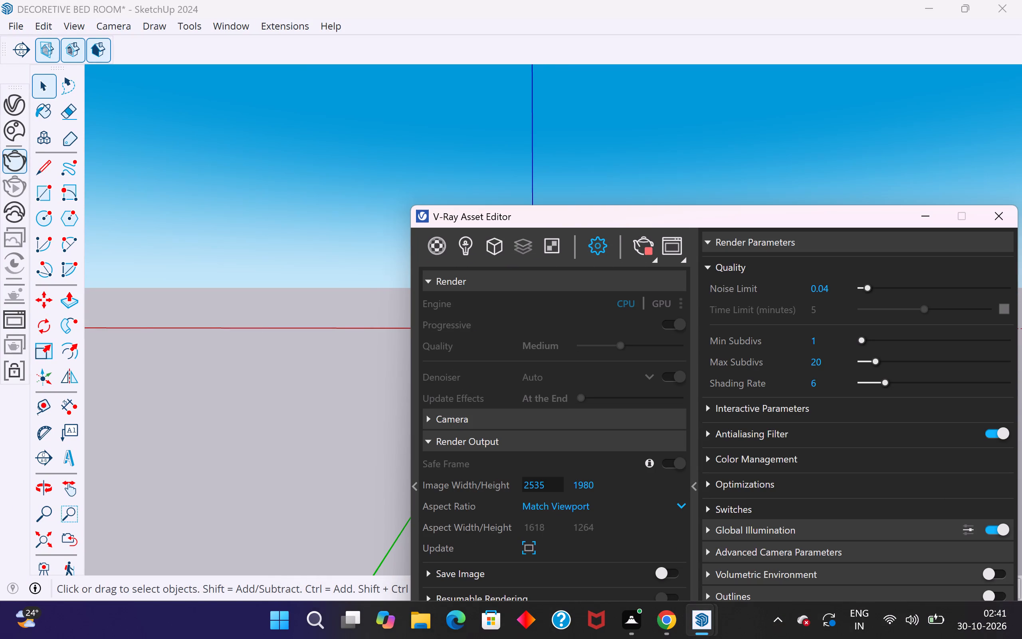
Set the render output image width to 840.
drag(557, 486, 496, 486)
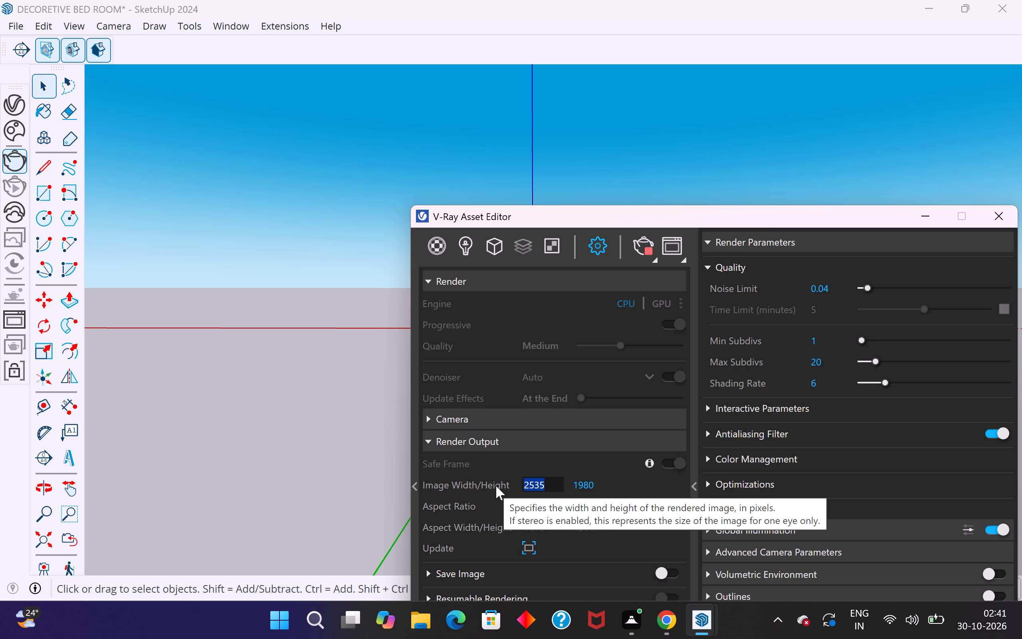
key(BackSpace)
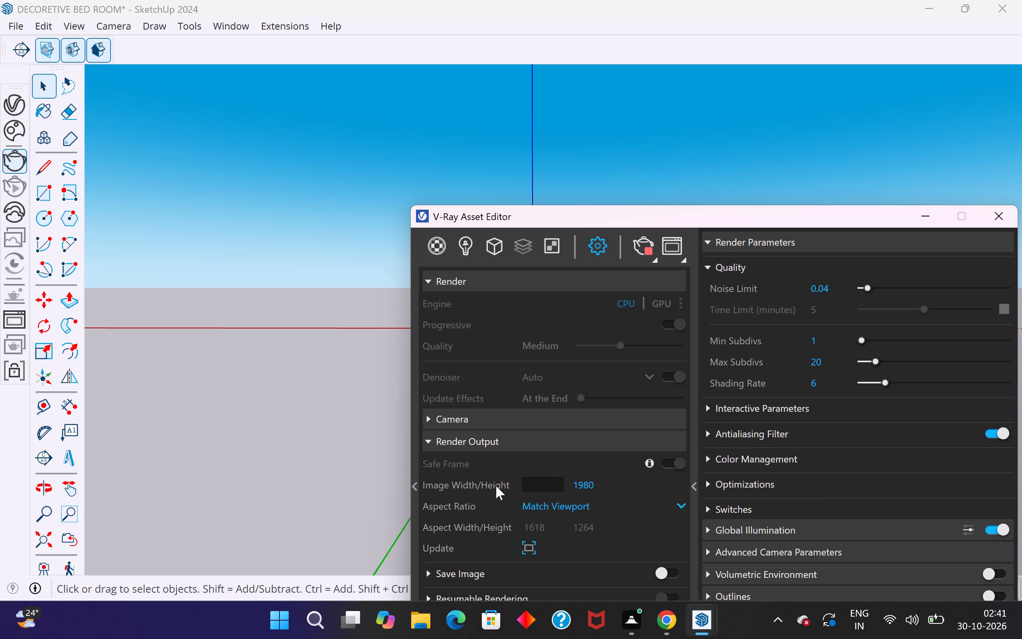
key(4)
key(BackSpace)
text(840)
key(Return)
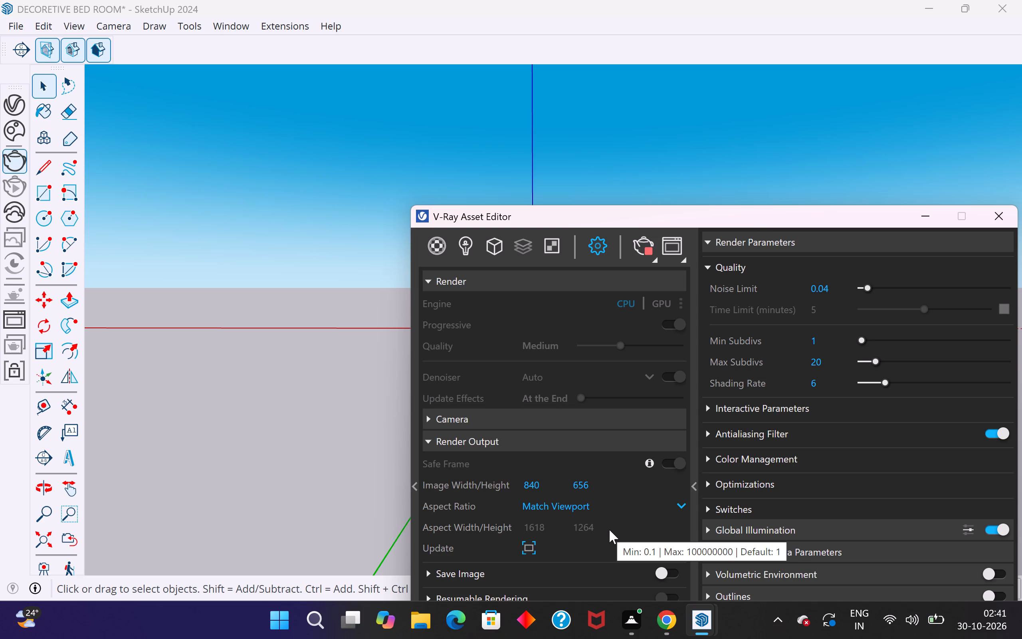
Set the render output image size to 600 wide and 469 high.
scroll(555, 491, up, 2)
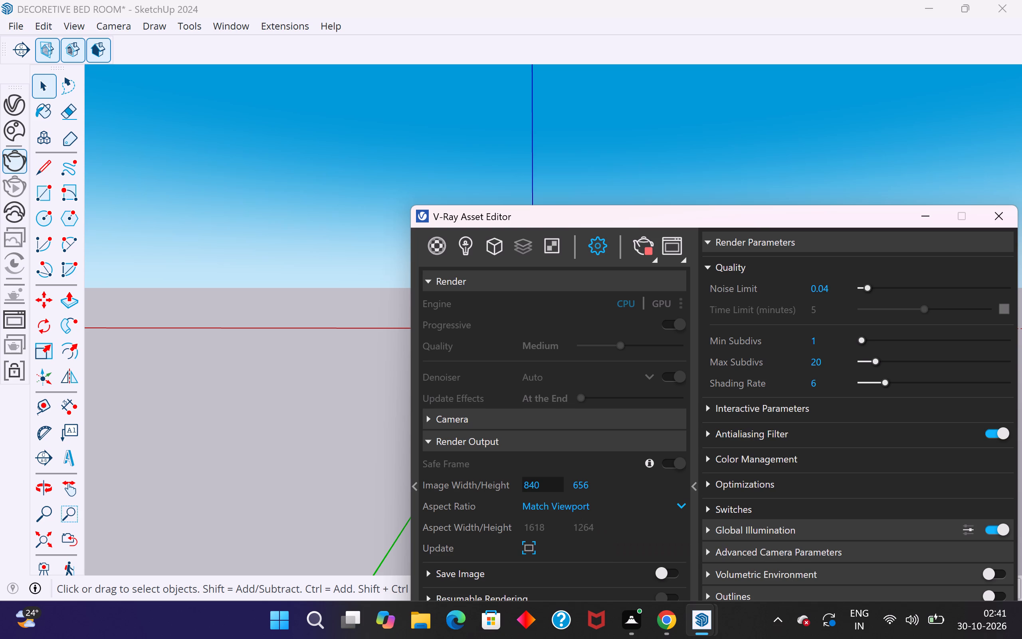
click(552, 485)
key(BackSpace)
key(BackSpace)
key(BackSpace)
text(600)
click(607, 483)
key(BackSpace)
key(BackSpace)
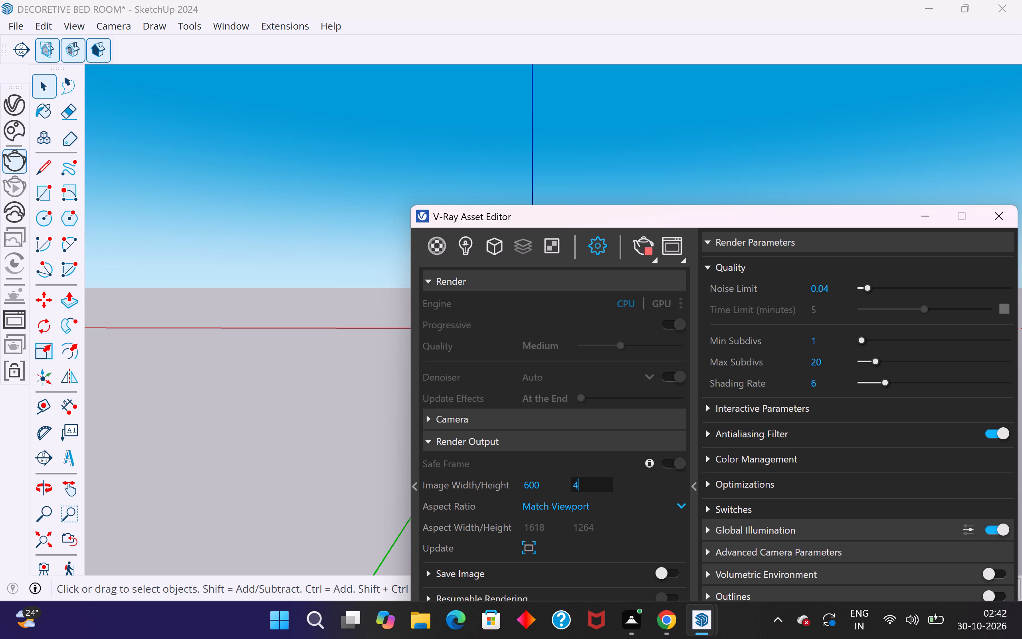
text(69)
key(Return)
Move the Asset Editor to reveal more render output settings and set the aspect ratio to 16:9 - Widescreen.
drag(736, 218, 716, 153)
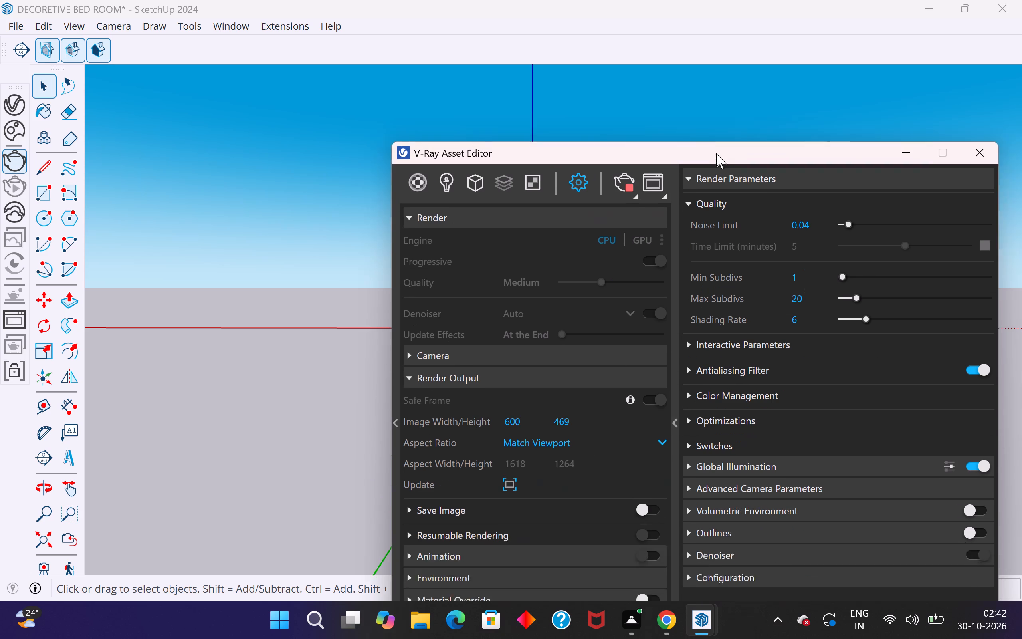
drag(716, 153, 714, 115)
click(657, 406)
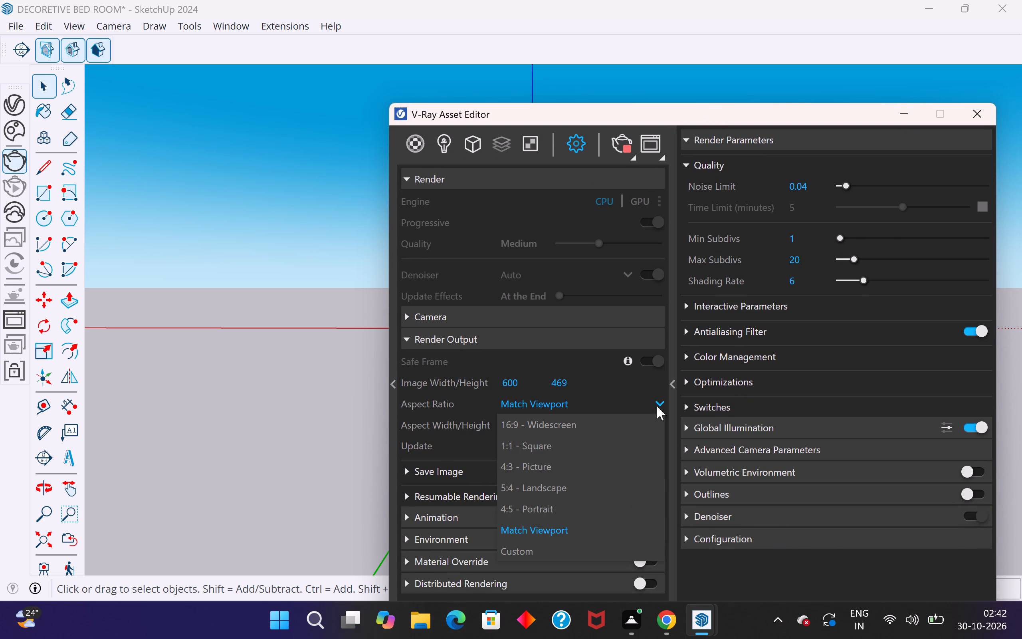
click(564, 532)
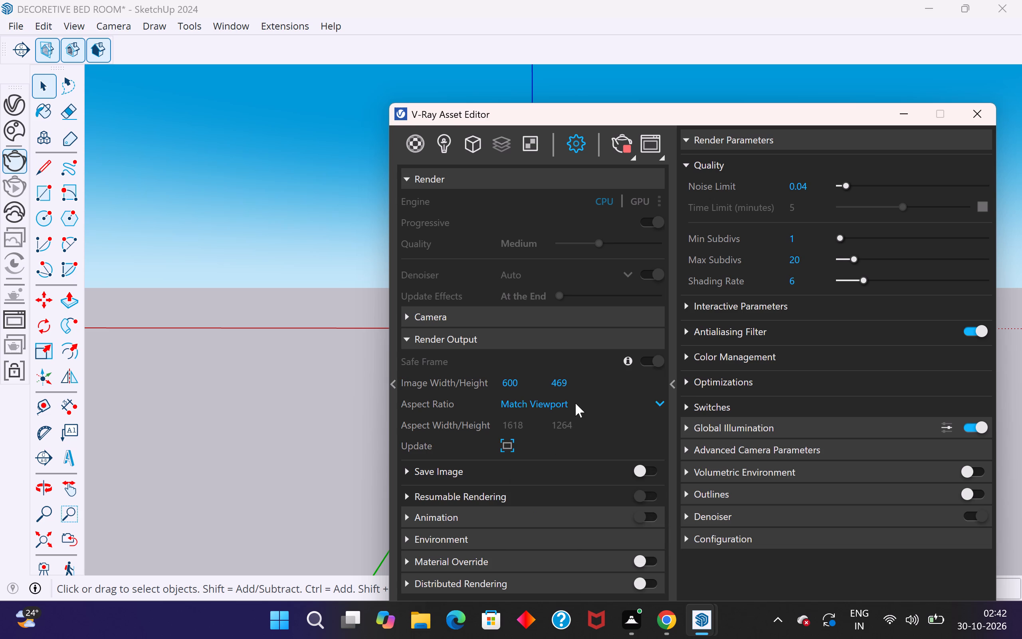
click(575, 403)
click(576, 426)
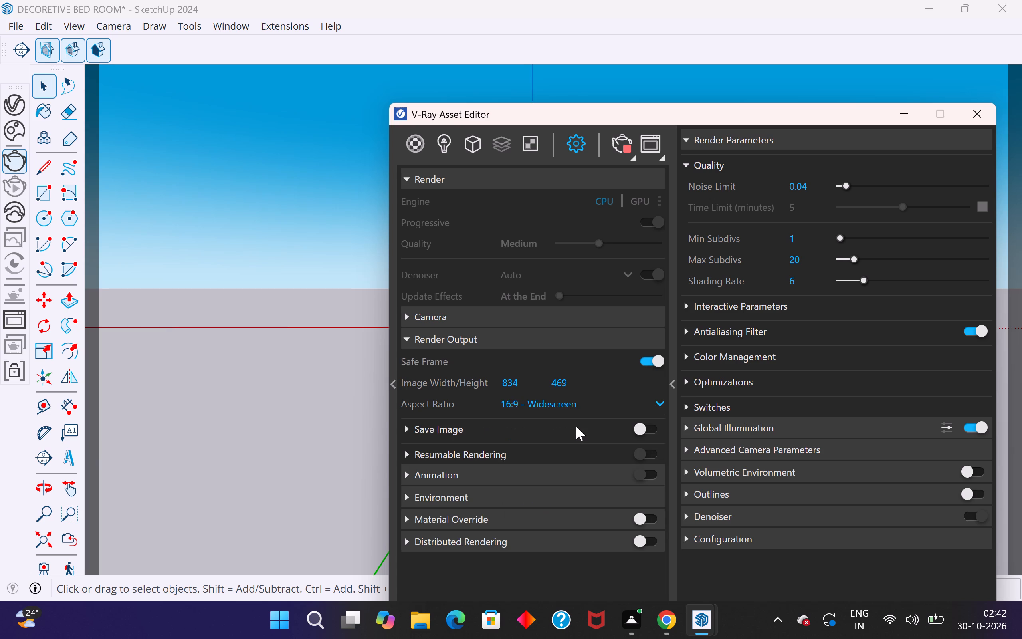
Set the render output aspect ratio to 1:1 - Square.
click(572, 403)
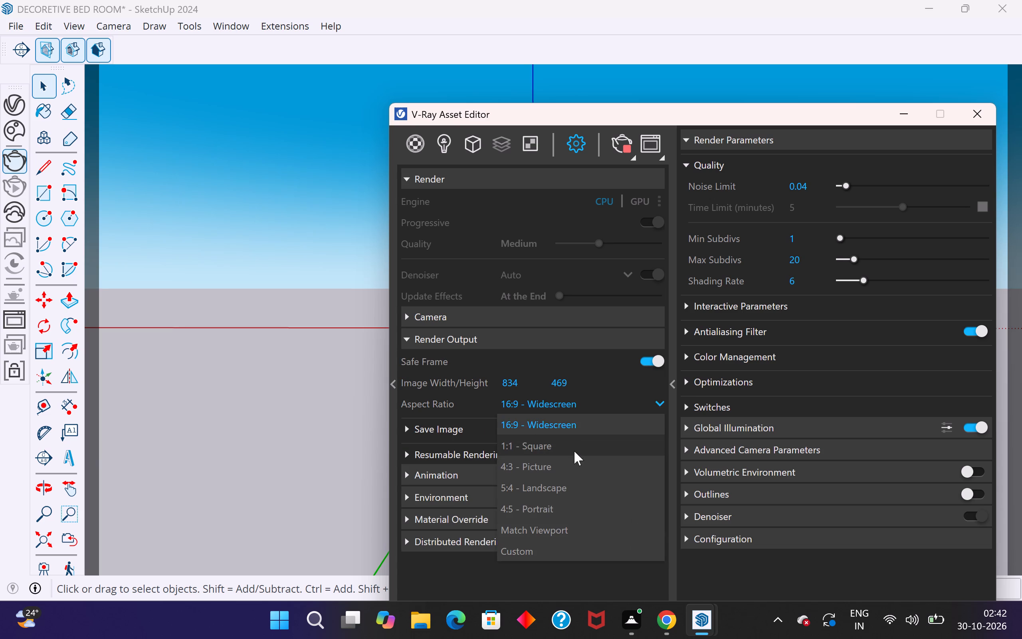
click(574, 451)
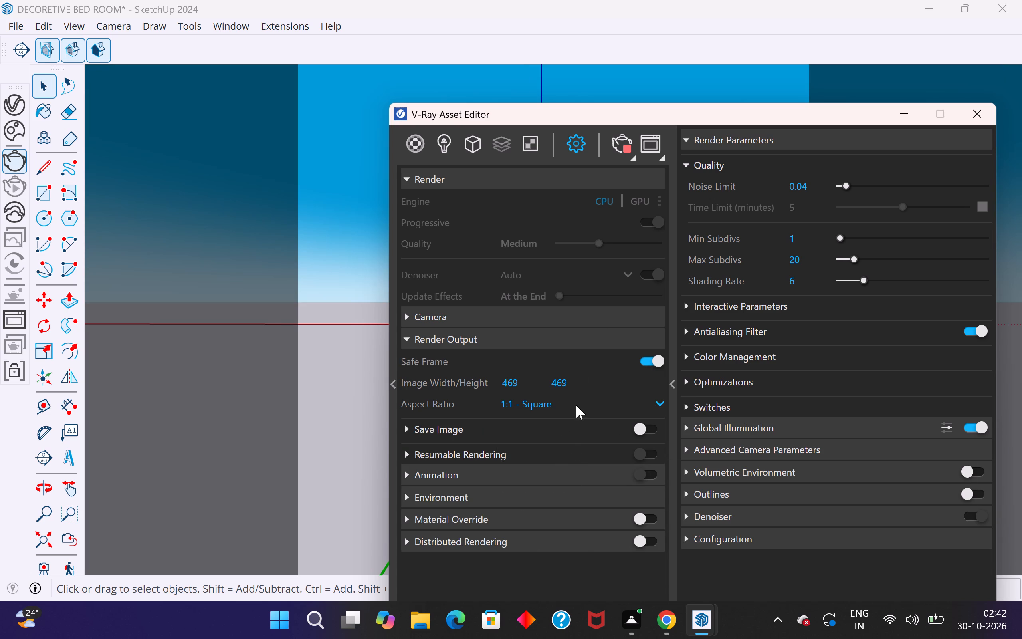
Lower the Asset Editor and bring the distant bedroom model up close, facing its open side, within the render safe frame.
drag(719, 120, 772, 461)
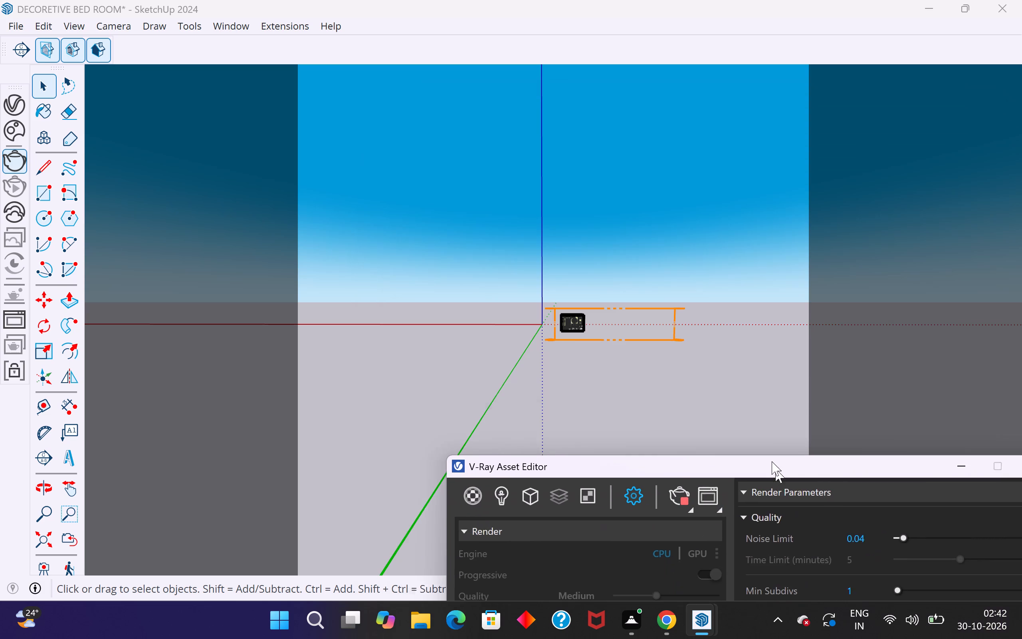
drag(772, 461, 754, 425)
scroll(577, 266, up, 8)
scroll(599, 218, down, 5)
scroll(574, 311, up, 2)
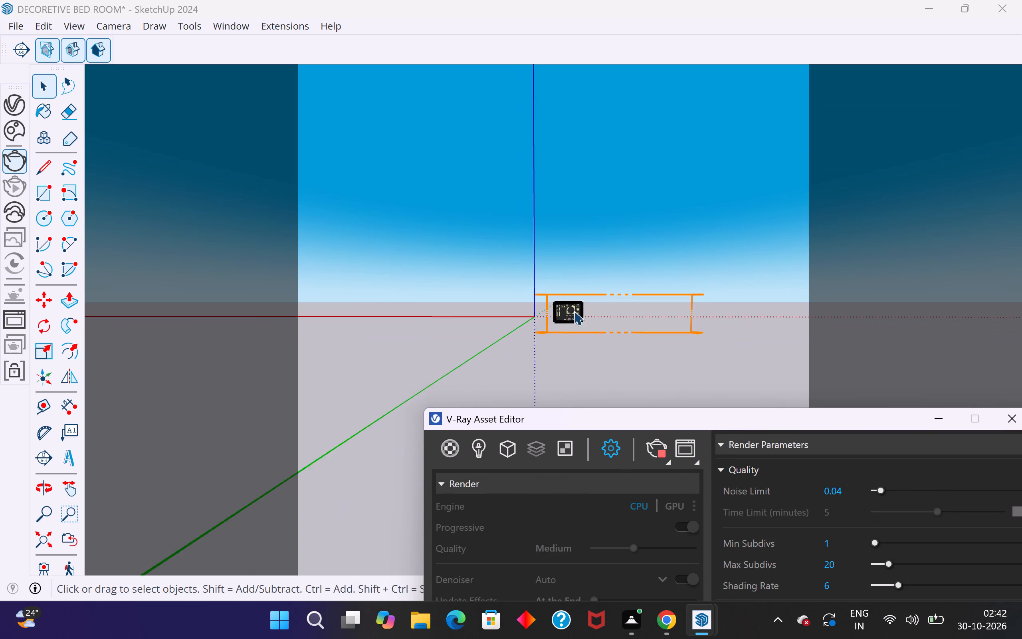
scroll(574, 311, up, 20)
scroll(574, 311, up, 1)
scroll(628, 302, up, 3)
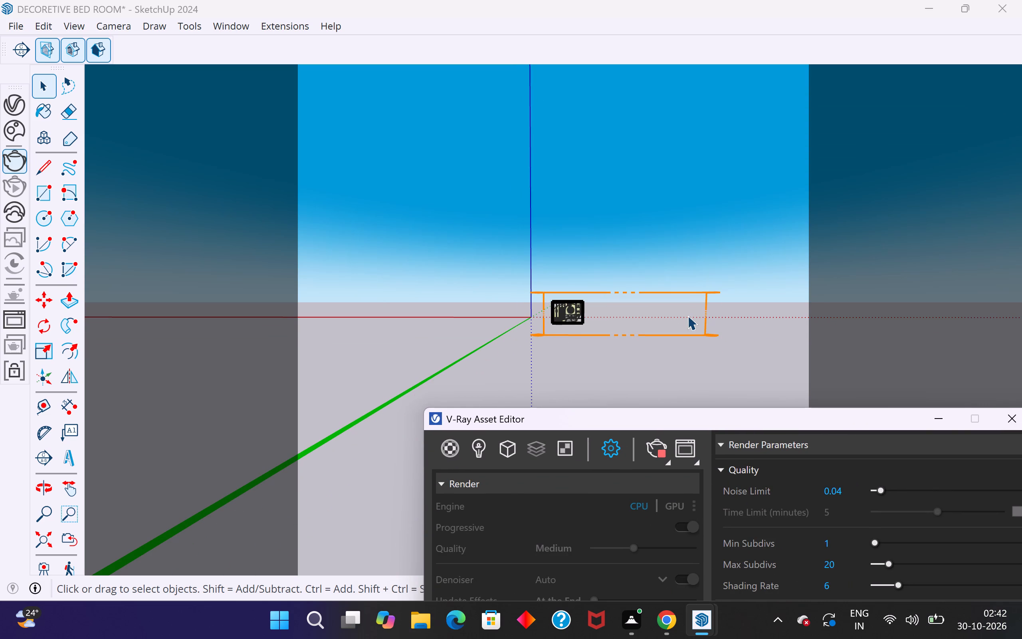
click(687, 316)
drag(720, 419, 709, 485)
scroll(598, 346, up, 3)
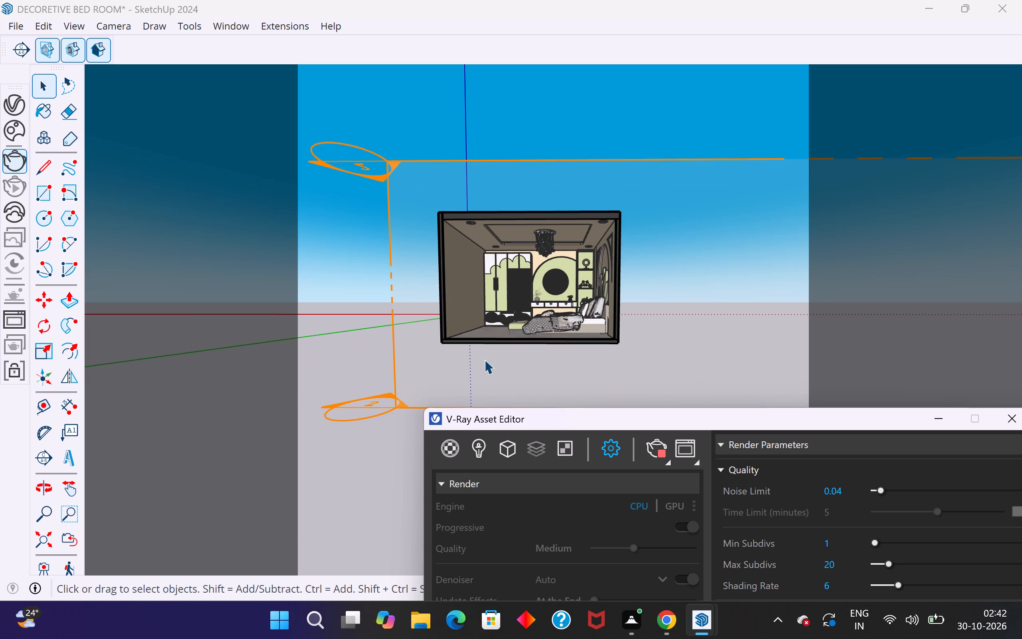
scroll(400, 211, up, 6)
scroll(586, 320, up, 3)
scroll(547, 262, down, 2)
middle_drag(651, 308, 624, 275)
scroll(503, 303, down, 3)
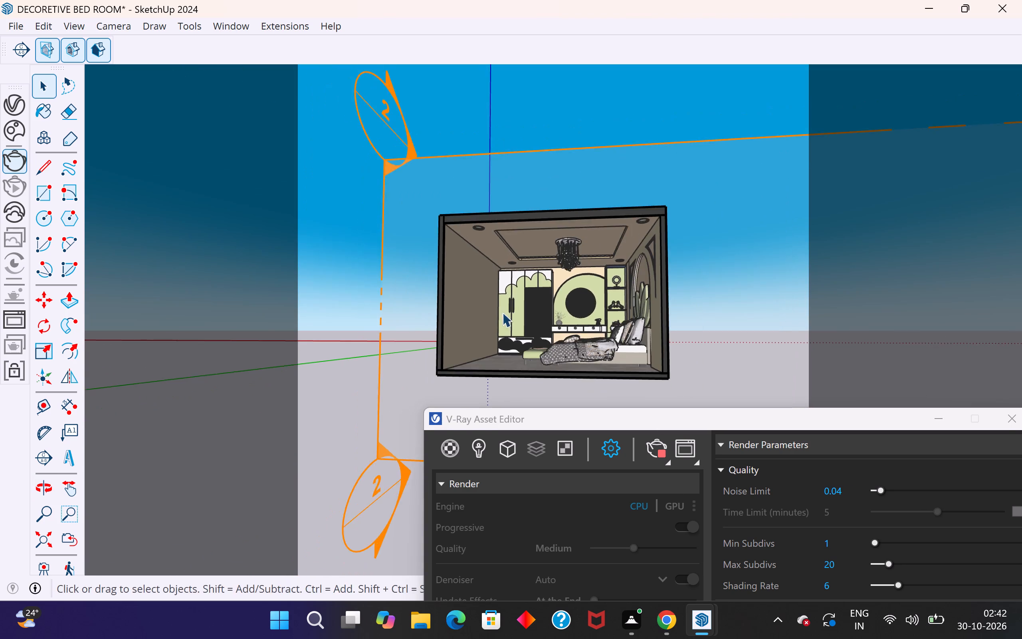
middle_drag(515, 323, 551, 329)
scroll(551, 300, up, 3)
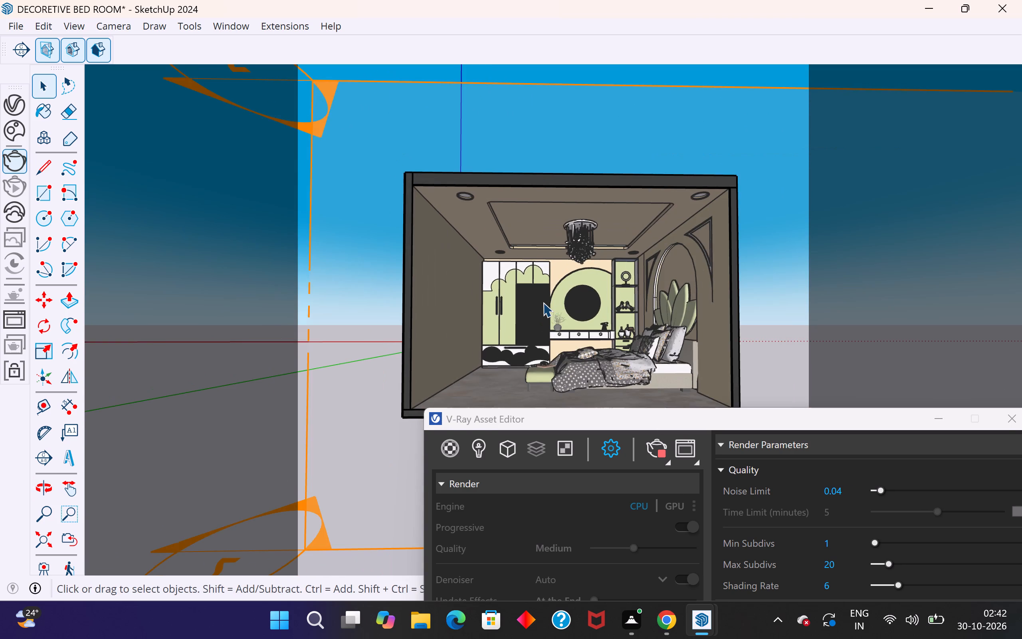
scroll(543, 302, up, 1)
scroll(412, 349, down, 2)
scroll(747, 336, up, 2)
middle_drag(612, 351, 618, 373)
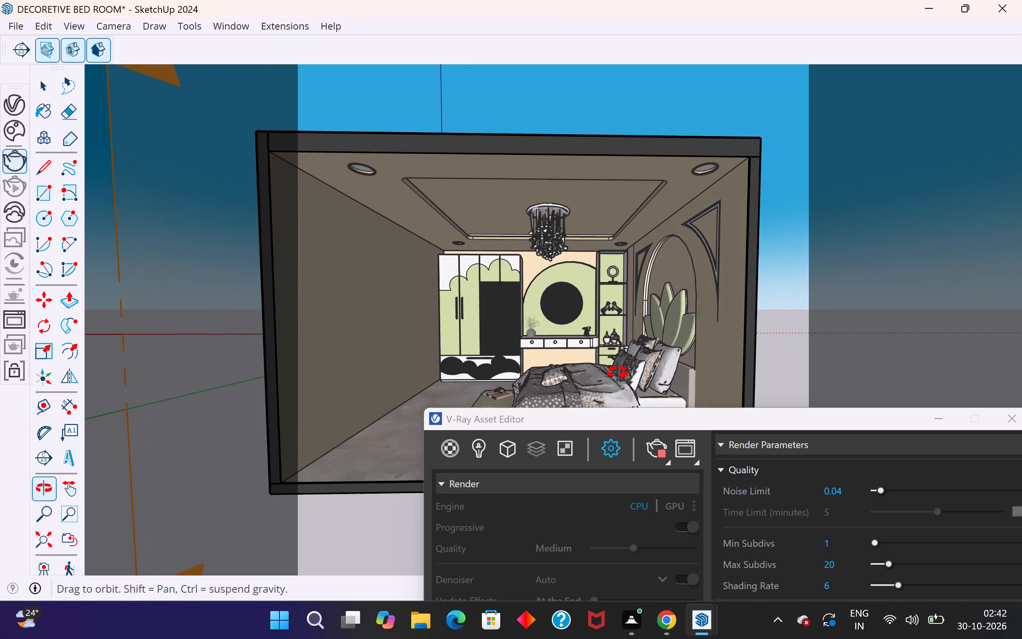
middle_drag(618, 373, 618, 373)
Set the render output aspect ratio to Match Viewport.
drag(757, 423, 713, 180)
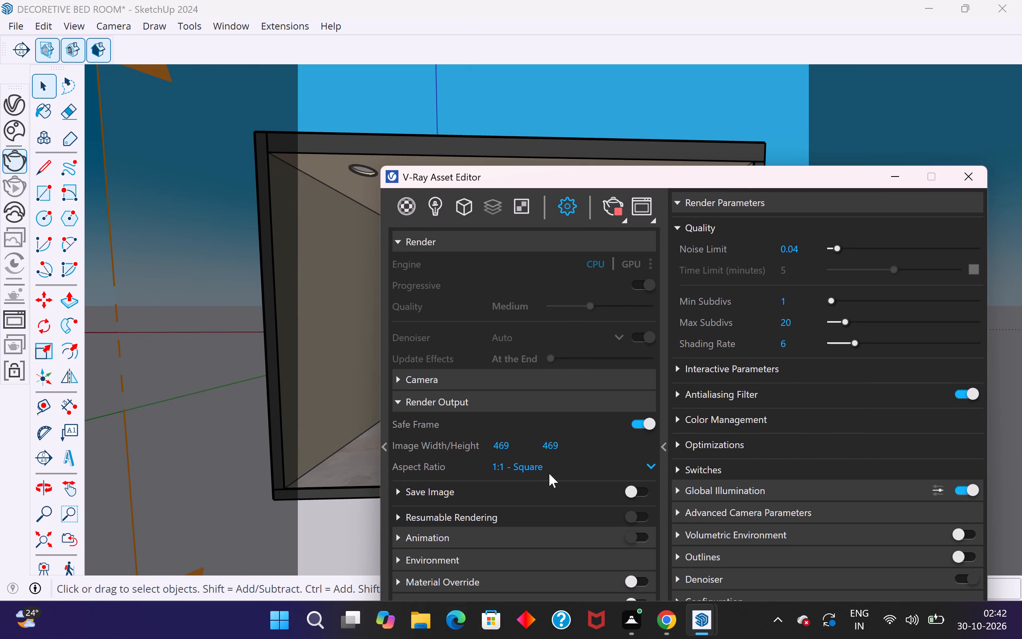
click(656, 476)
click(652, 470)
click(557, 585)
Clear the Asset Editor from the view and frame the wardrobe, vanity wall and bed through the room's open side.
drag(822, 184, 897, 430)
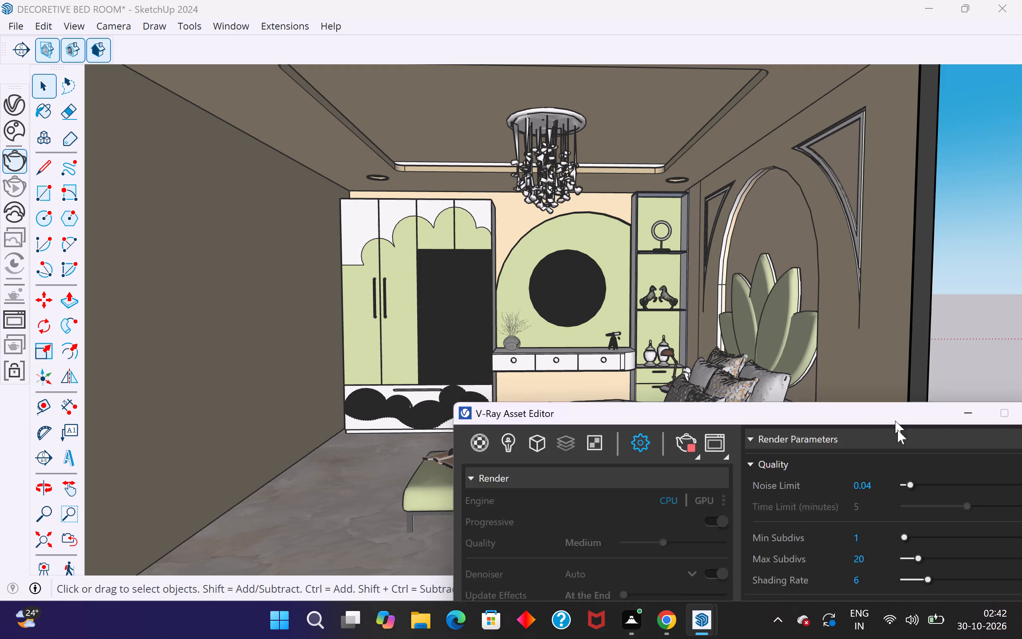
drag(897, 430, 982, 600)
scroll(899, 351, down, 2)
scroll(824, 397, down, 2)
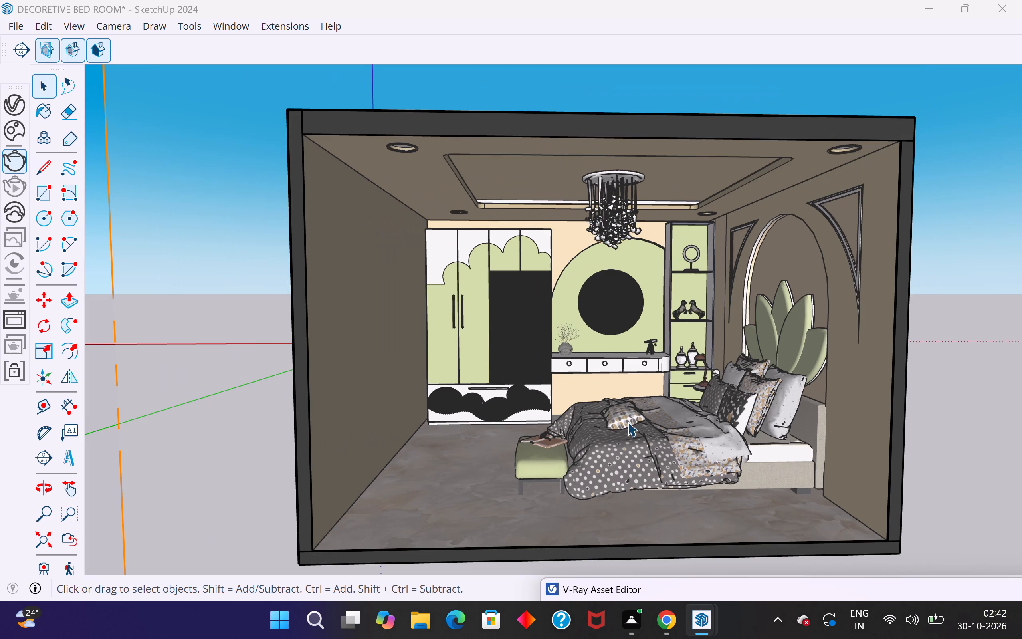
middle_drag(586, 427, 584, 407)
scroll(633, 370, up, 1)
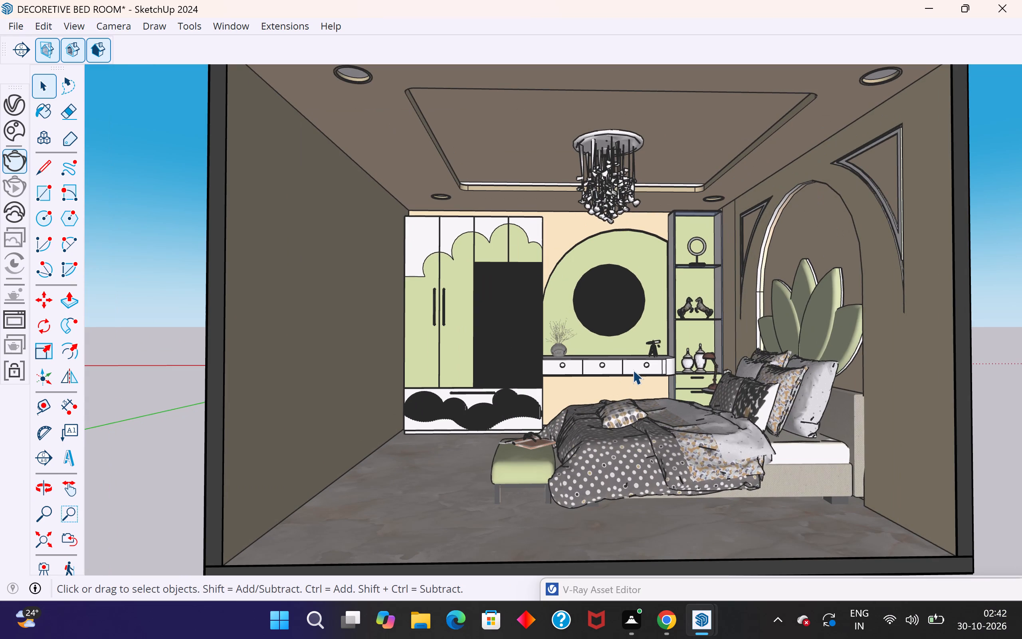
scroll(562, 463, down, 1)
scroll(568, 361, up, 1)
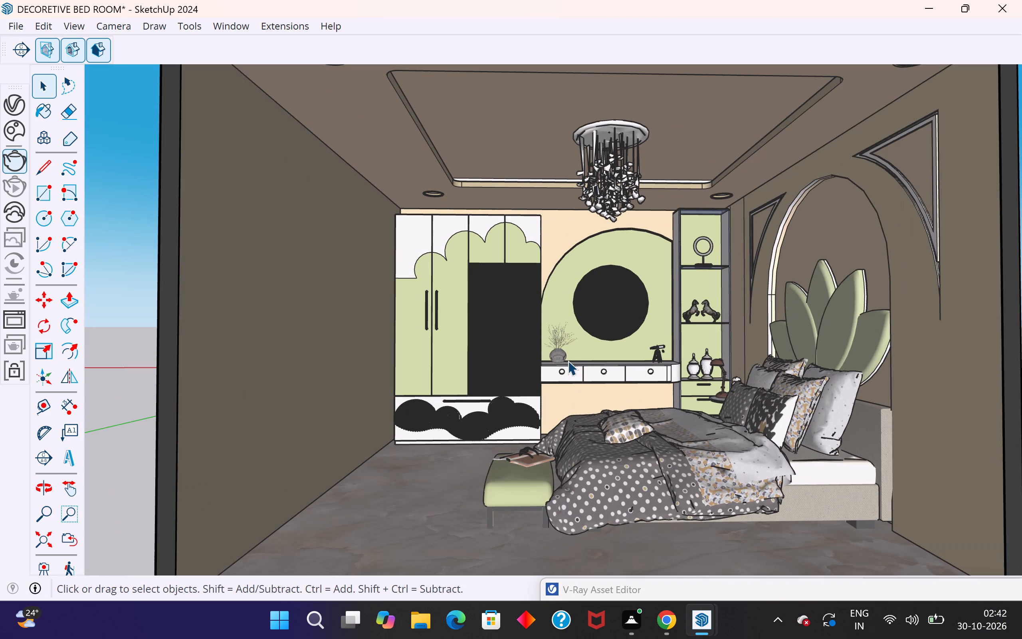
scroll(566, 361, up, 1)
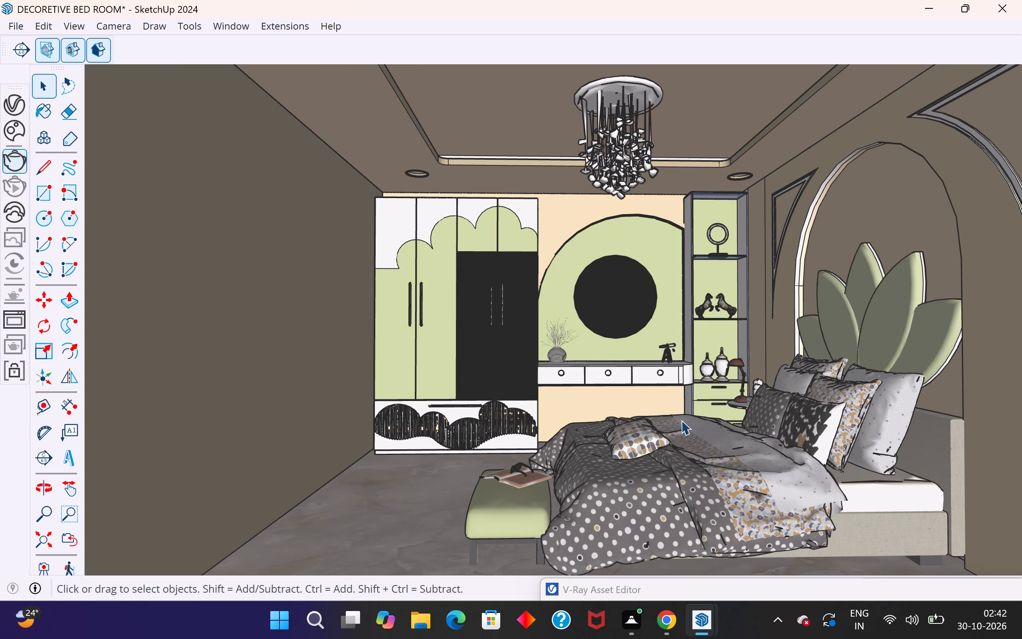
scroll(681, 420, down, 1)
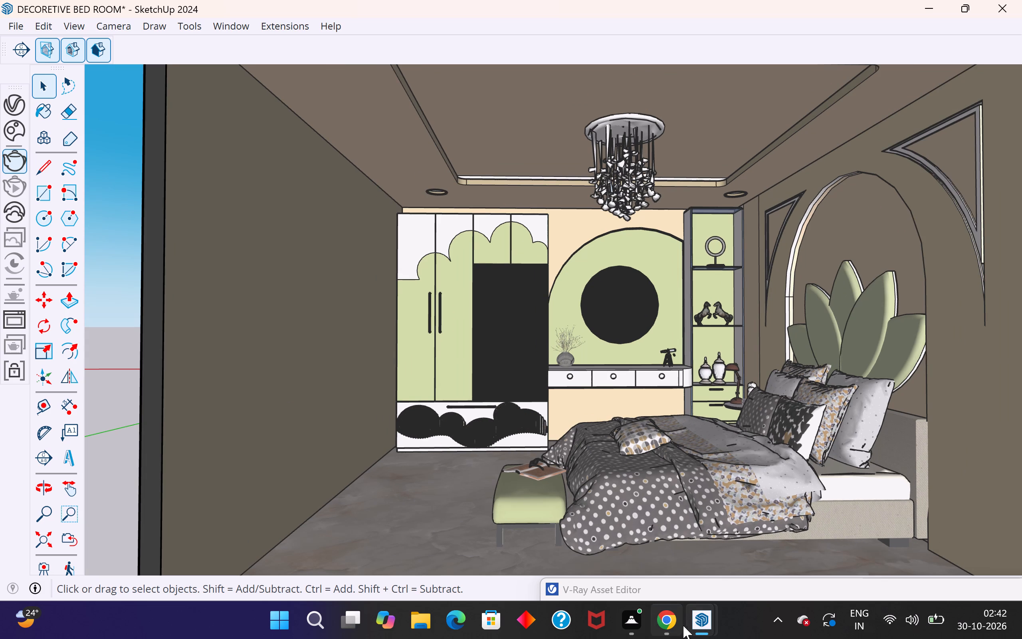
click(696, 622)
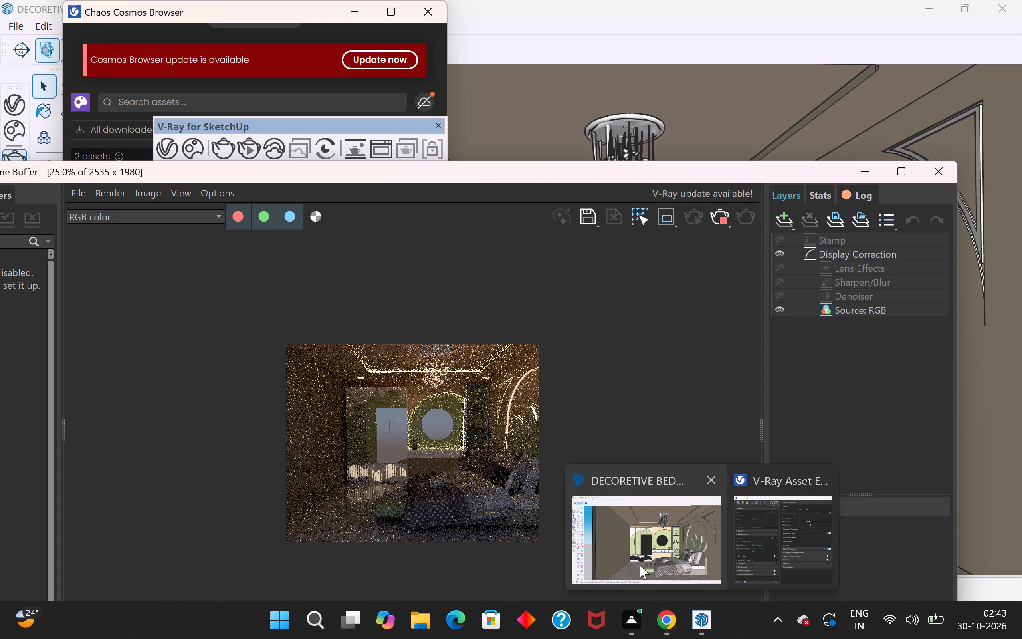
click(640, 565)
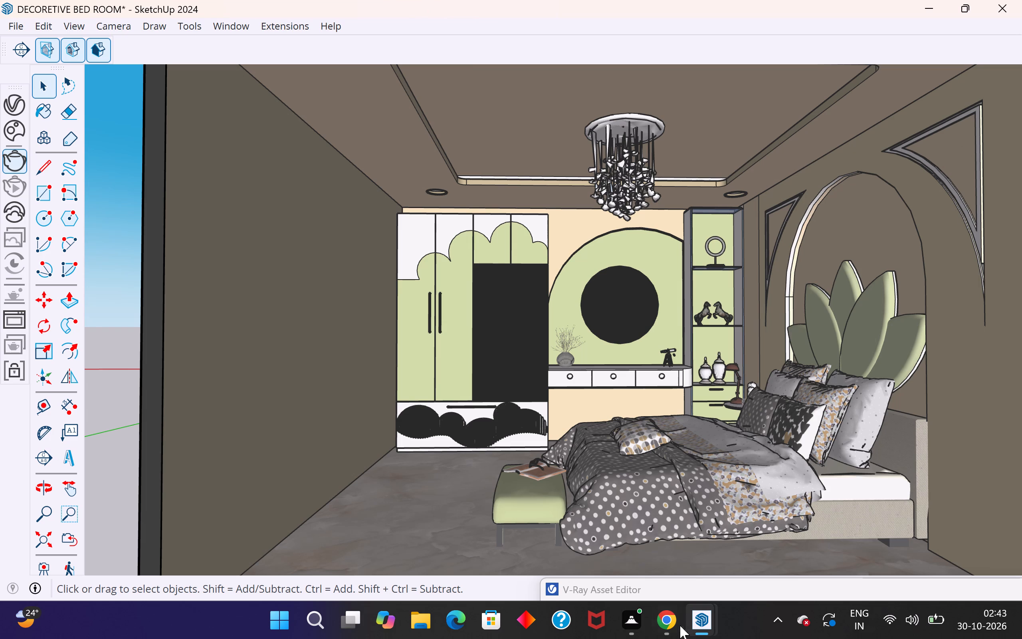
Bring the Asset Editor back into view and set the render output aspect ratio to 5:4 - Landscape.
drag(745, 586, 632, 229)
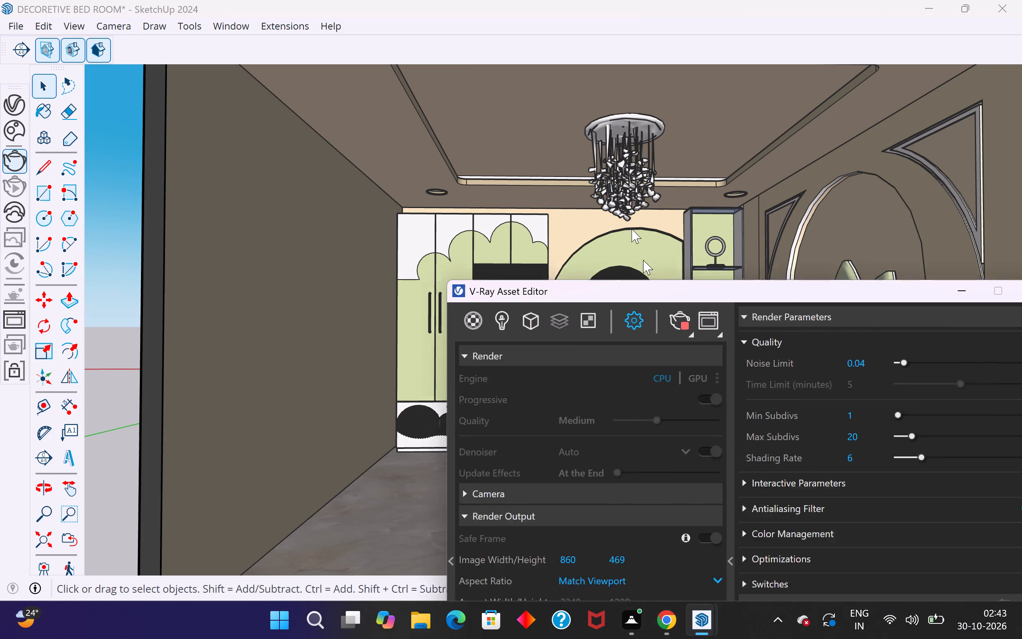
drag(632, 229, 630, 226)
click(715, 235)
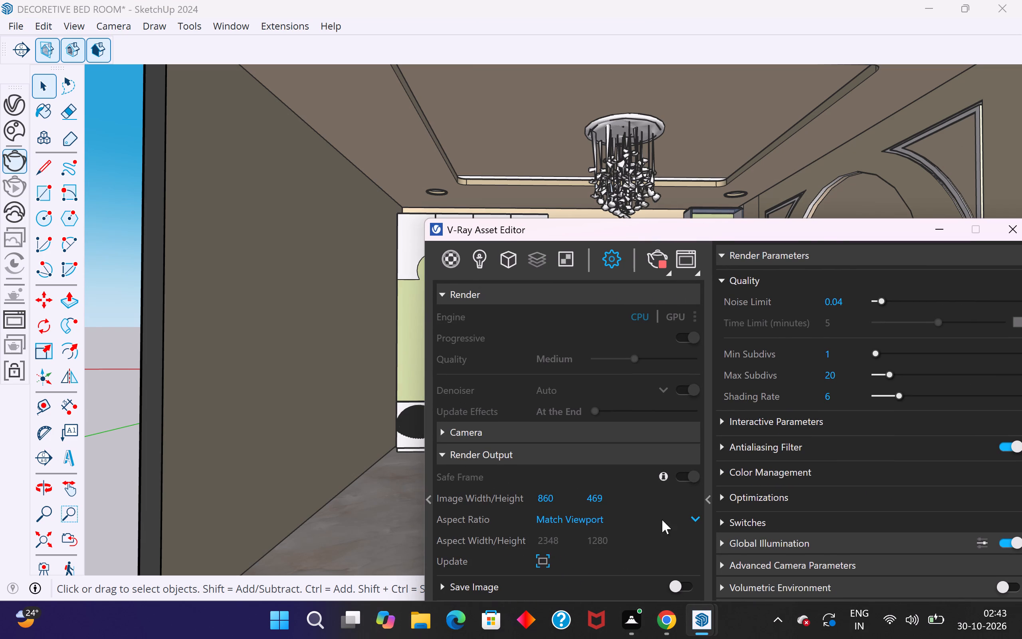
click(705, 520)
click(696, 520)
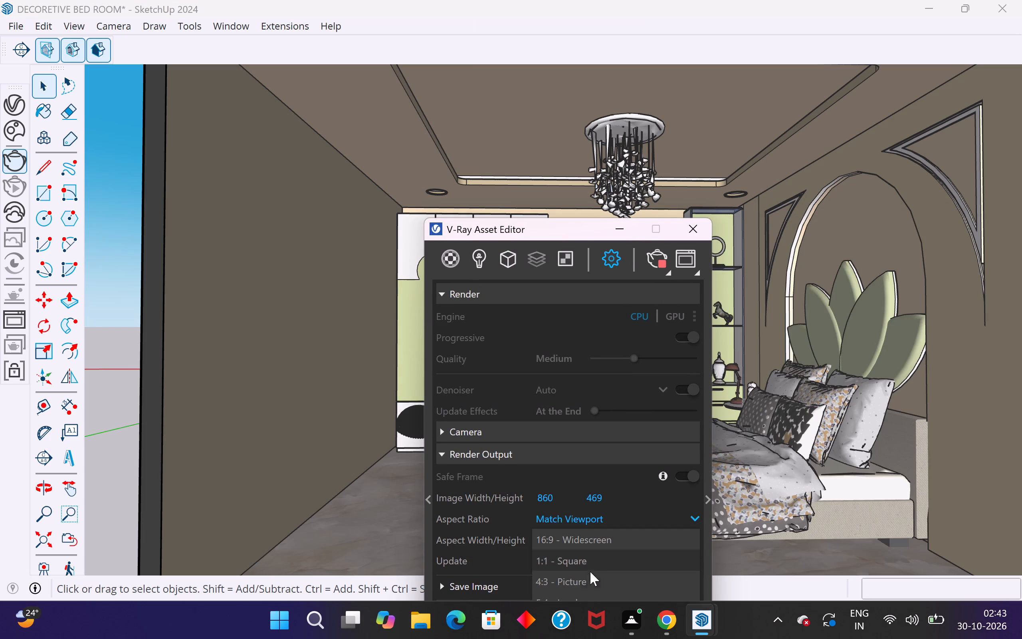
scroll(588, 582, down, 2)
drag(582, 228, 600, 125)
click(612, 498)
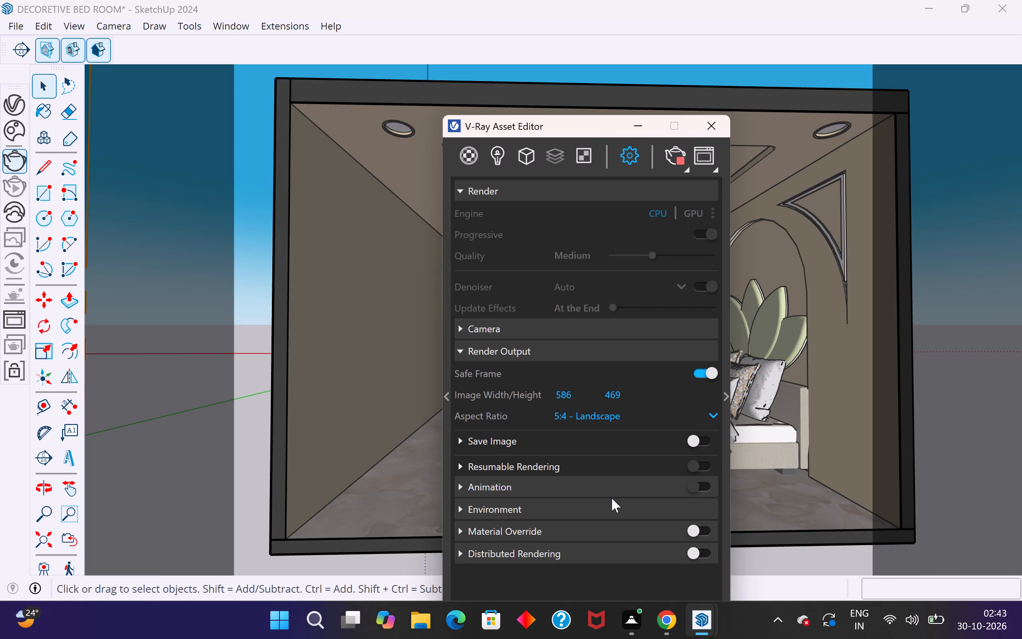
Move the Asset Editor out of the way and fit the bedroom interior within the 5:4 safe frame.
scroll(805, 286, up, 1)
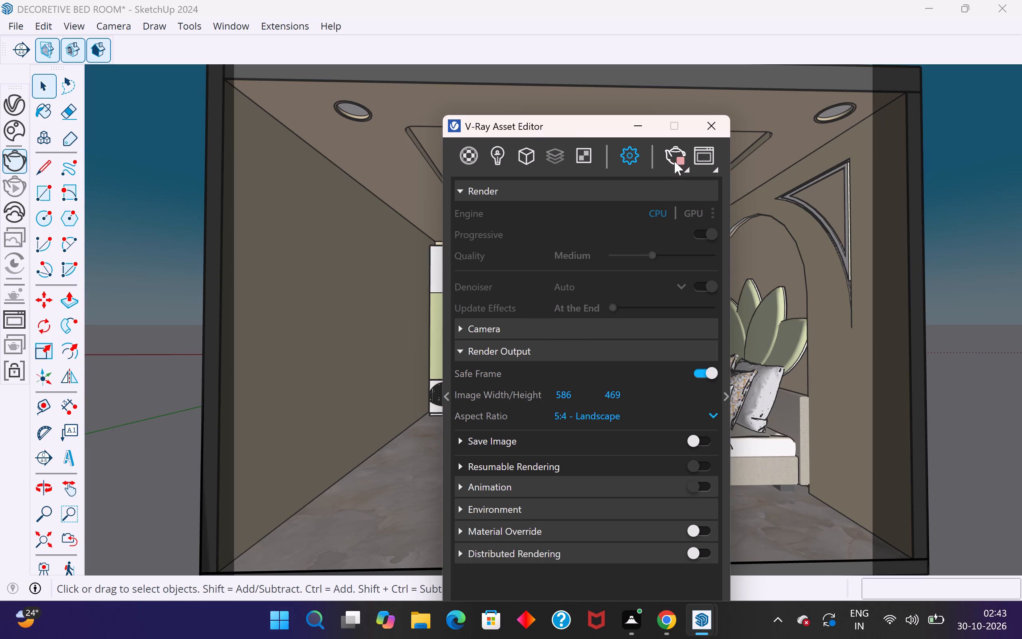
drag(610, 125, 1020, 600)
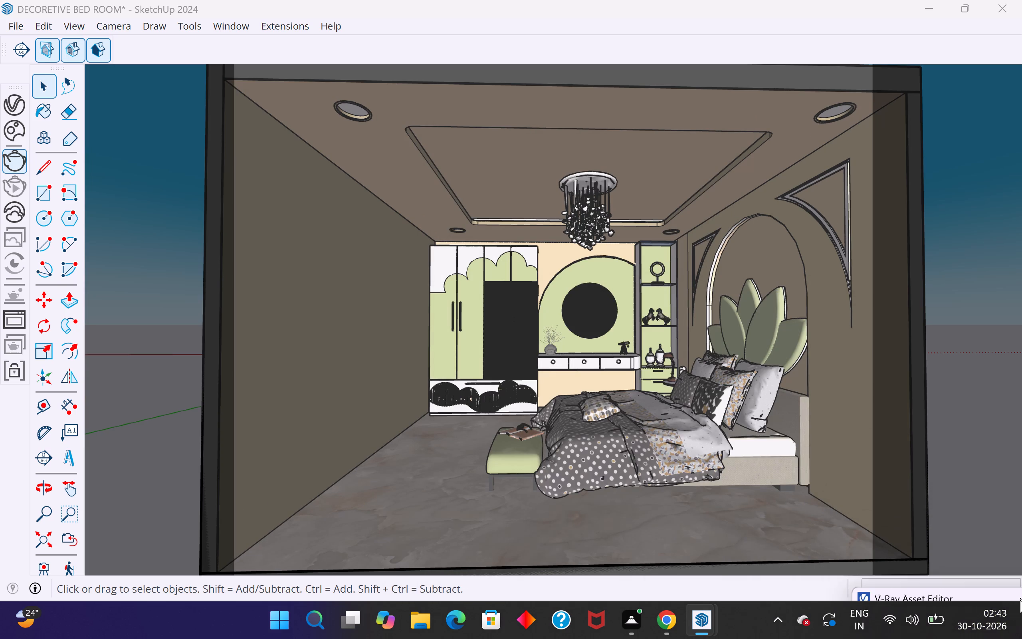
drag(1020, 600, 1004, 600)
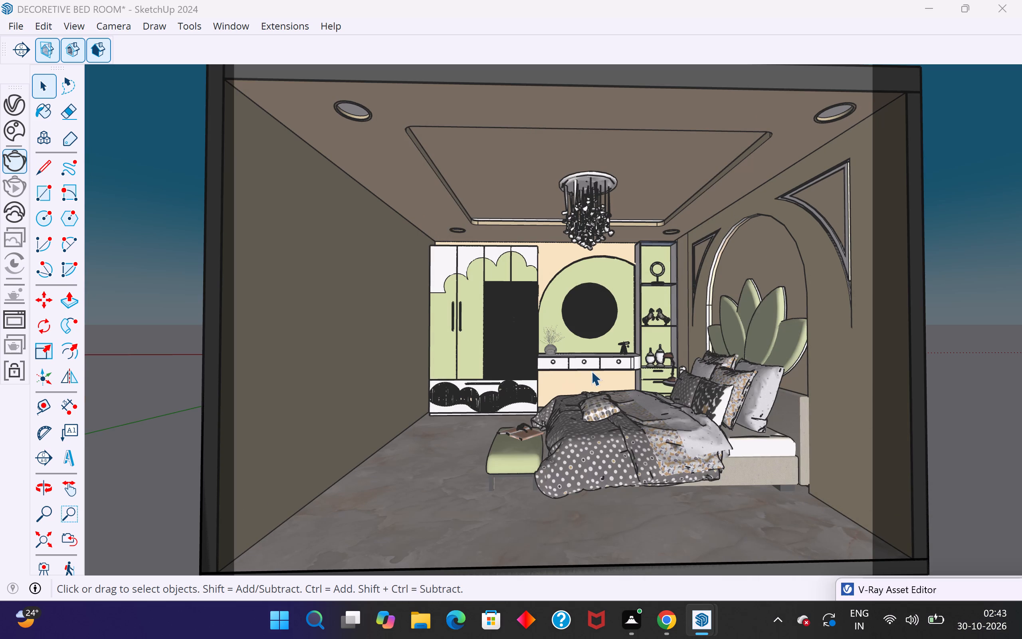
middle_drag(713, 412, 711, 418)
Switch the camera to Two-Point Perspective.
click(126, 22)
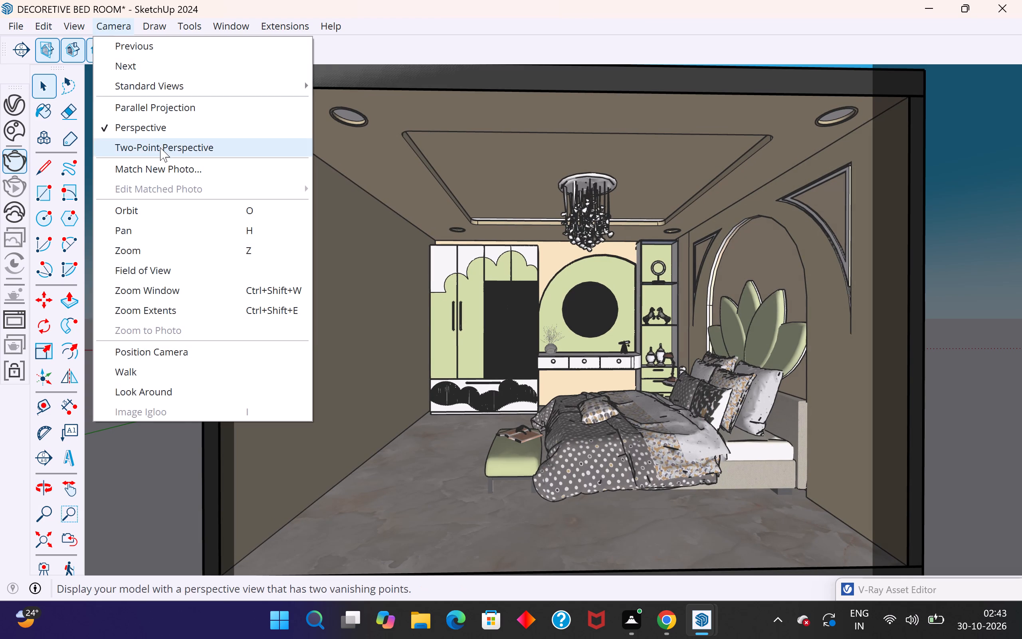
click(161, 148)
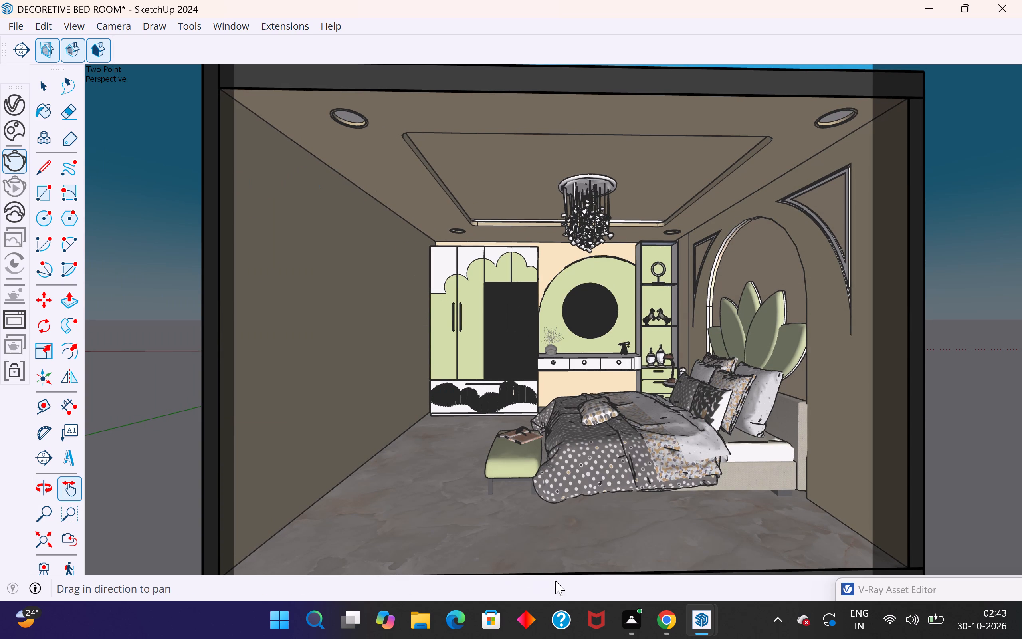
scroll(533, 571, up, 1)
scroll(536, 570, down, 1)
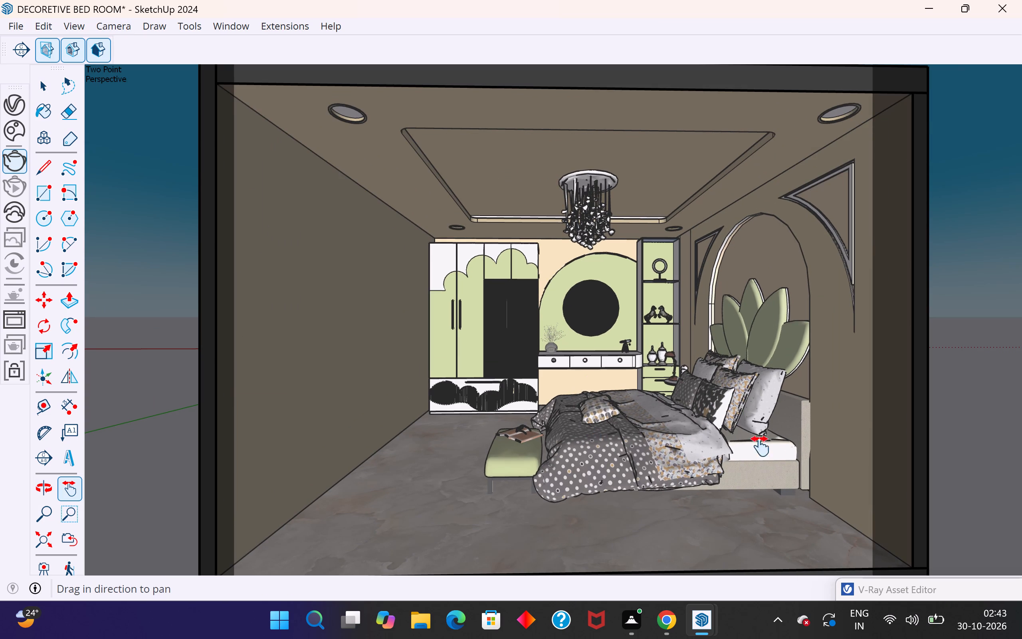
Orbit to an angled interior view with the wardrobe, vanity and bed with its leaf-shaped headboard inside the safe frame.
middle_drag(829, 474, 850, 476)
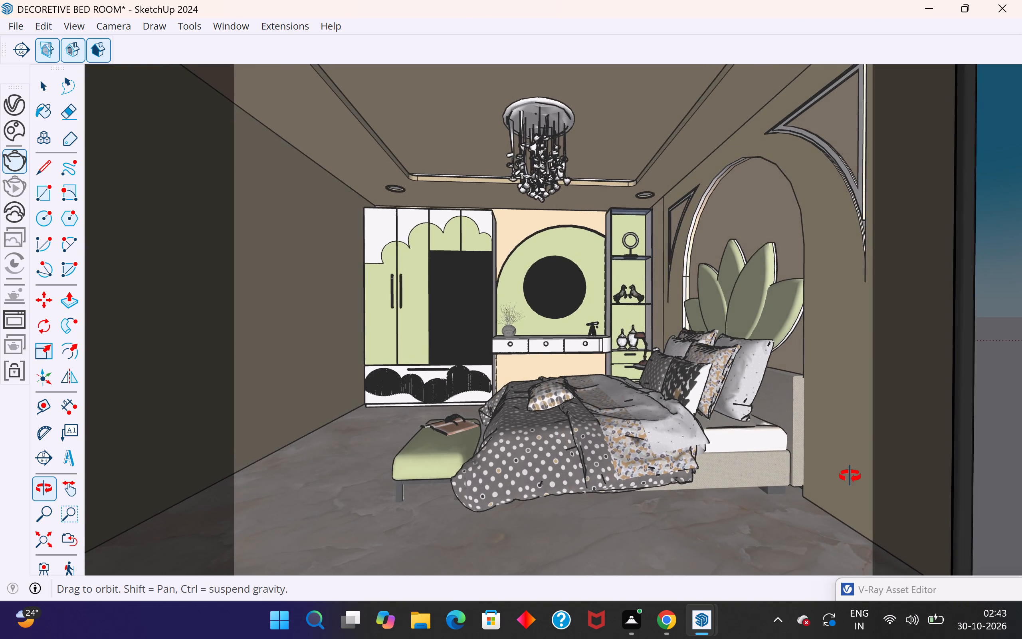
middle_drag(850, 476, 859, 477)
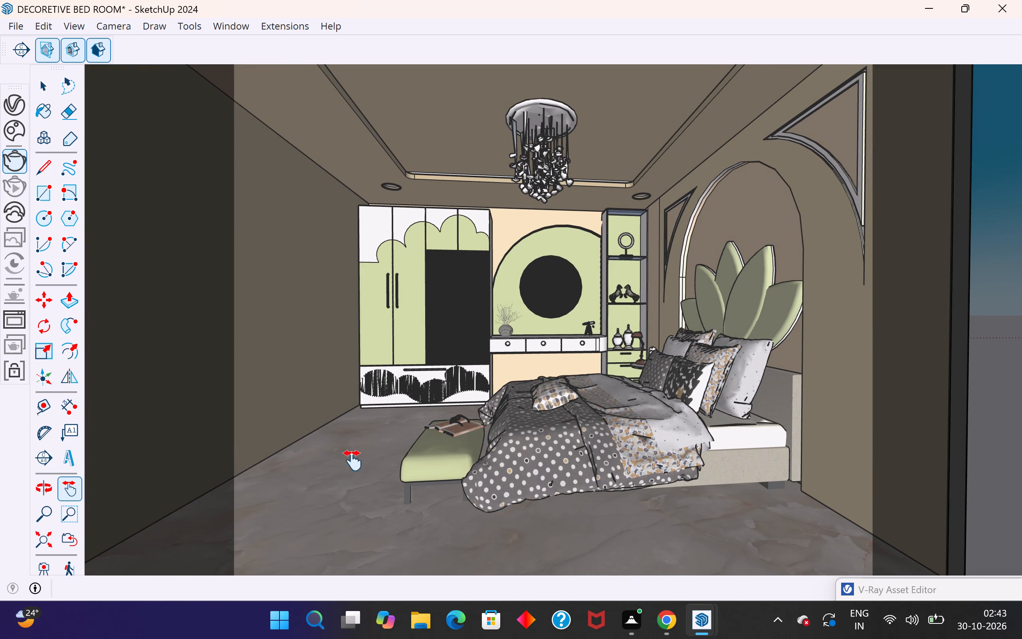
middle_drag(389, 472, 404, 473)
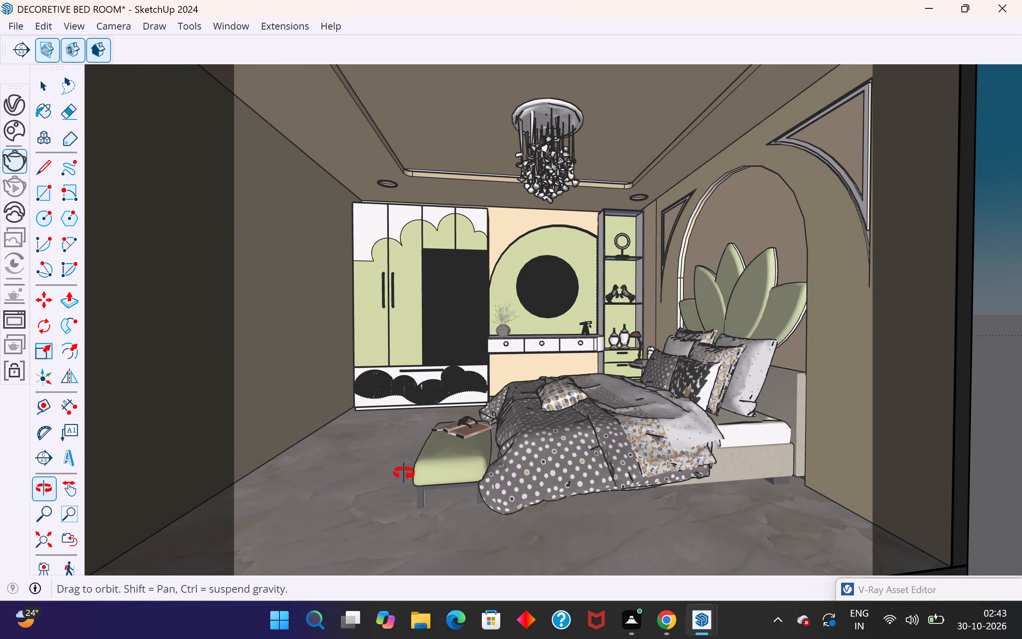
middle_drag(404, 473, 398, 469)
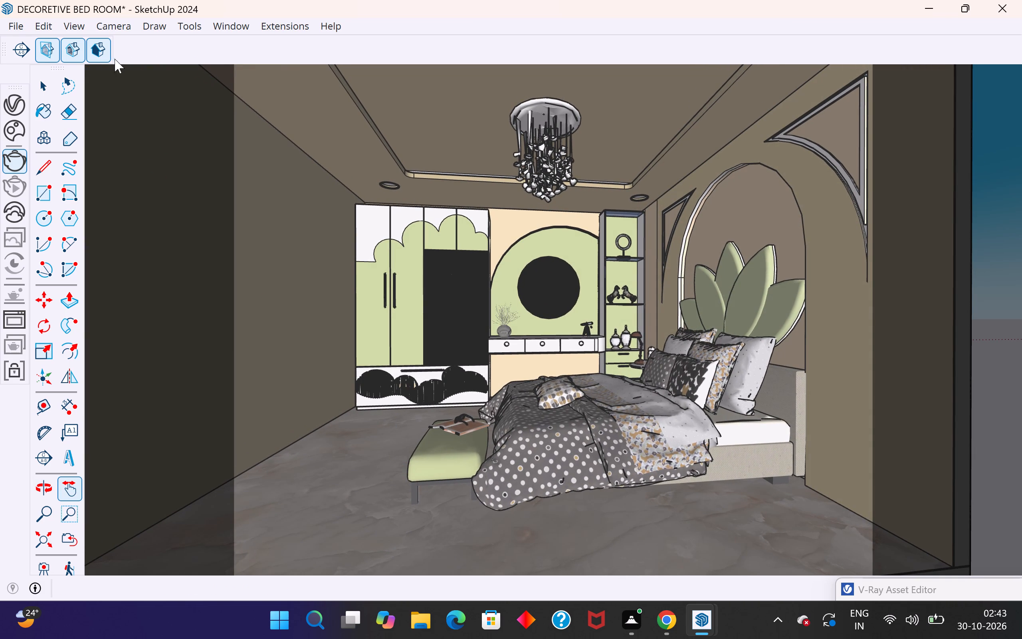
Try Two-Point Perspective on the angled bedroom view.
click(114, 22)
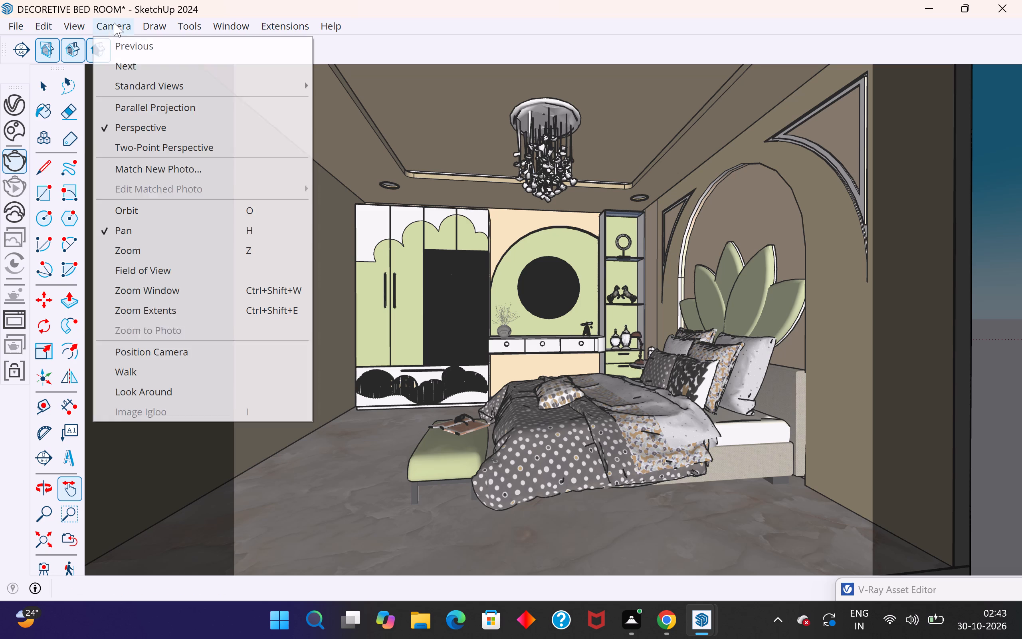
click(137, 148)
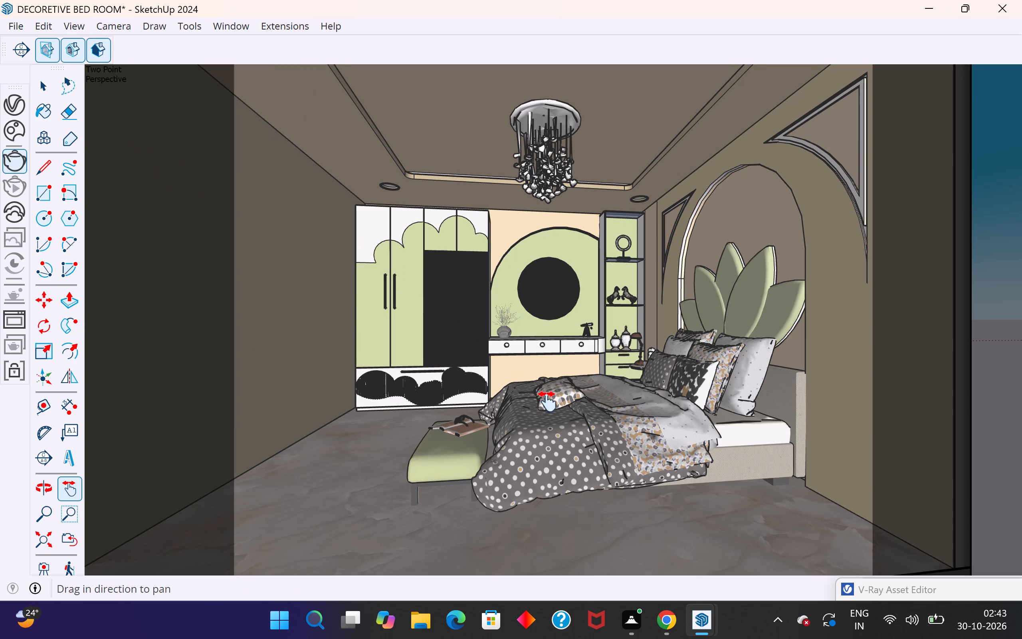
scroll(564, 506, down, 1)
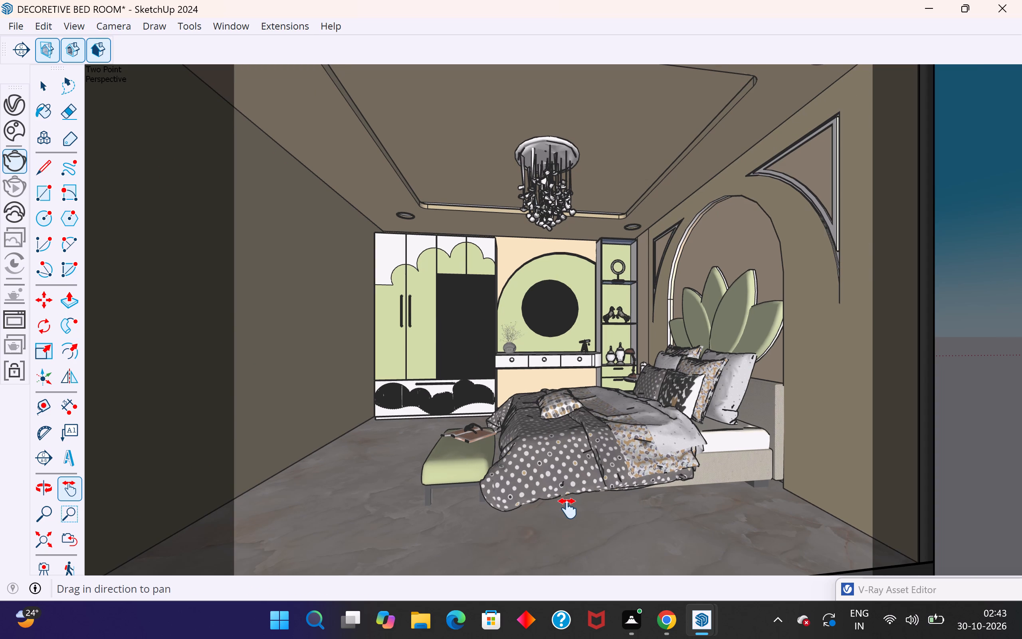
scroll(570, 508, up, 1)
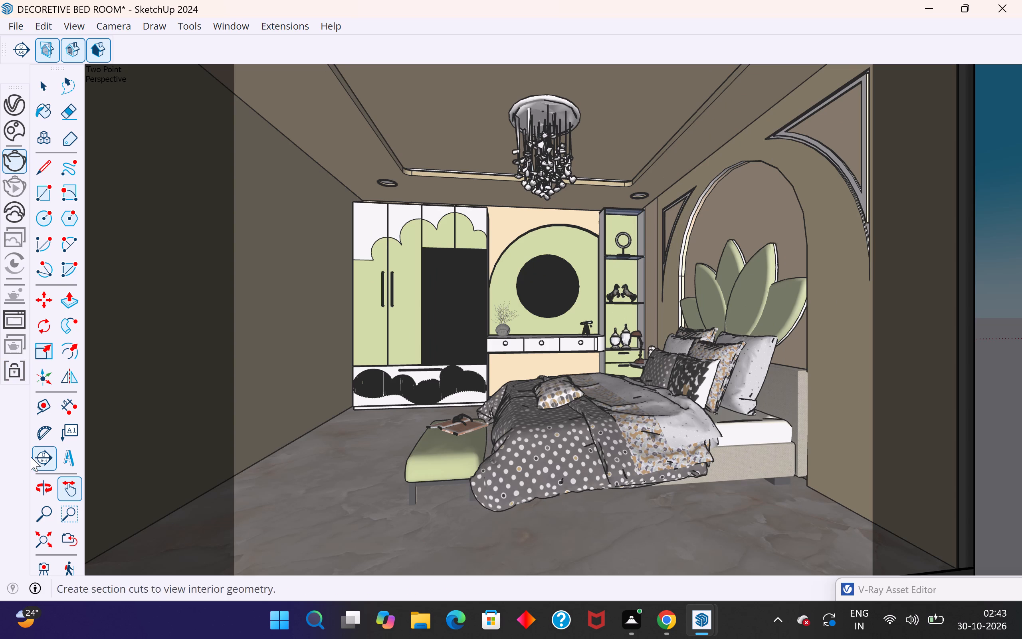
Reframe the interior so the wardrobe, vanity, chandelier, bench and bed with leaf-shaped headboard fit within the 5:4 safe frame.
click(47, 515)
drag(271, 508, 261, 508)
middle_drag(450, 493, 471, 498)
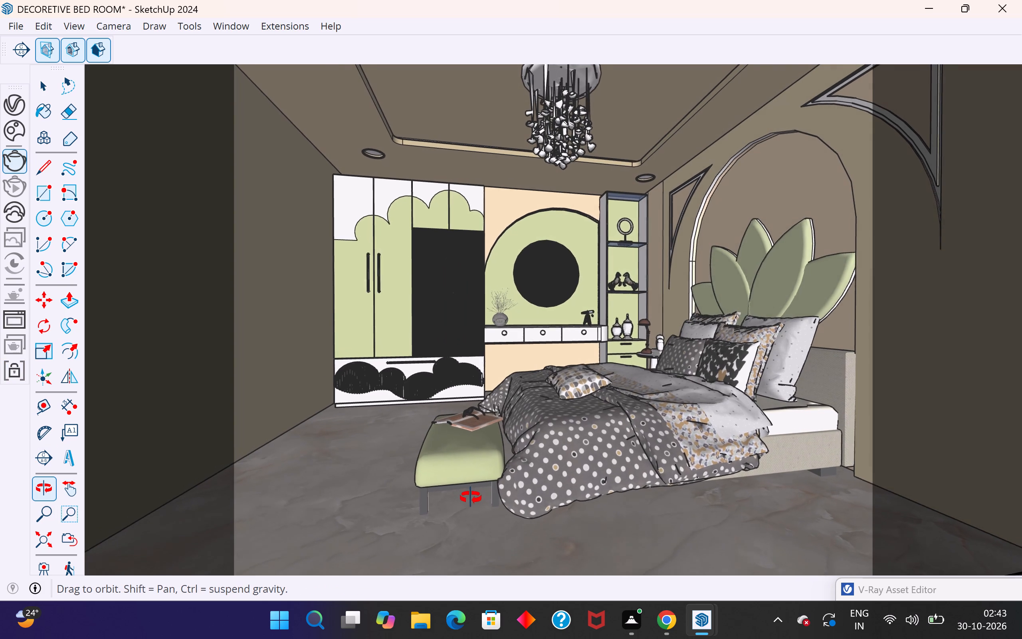
middle_drag(471, 498, 471, 502)
scroll(471, 502, down, 1)
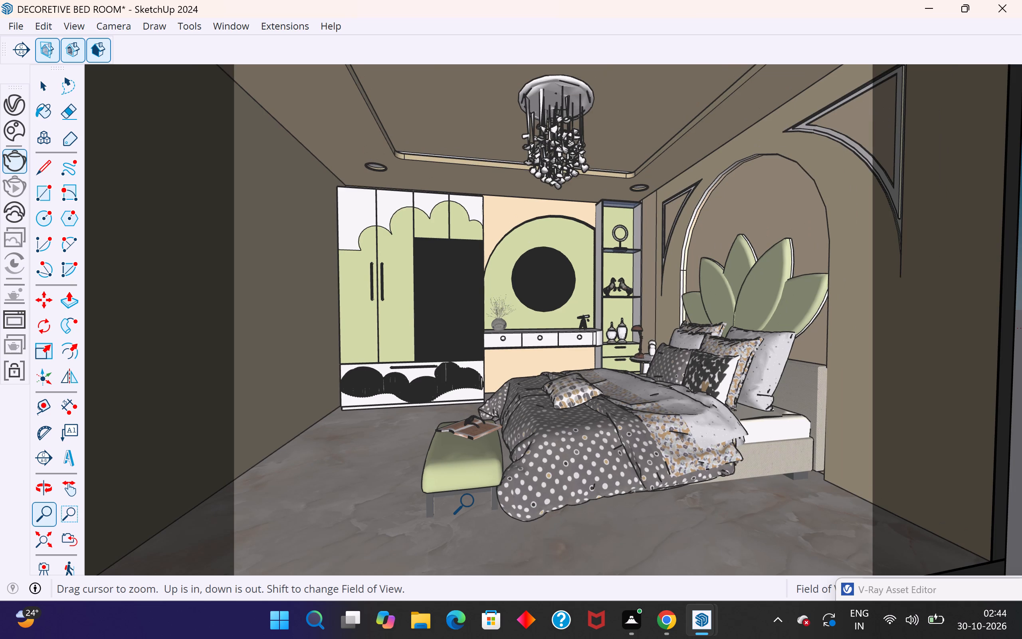
scroll(471, 502, down, 1)
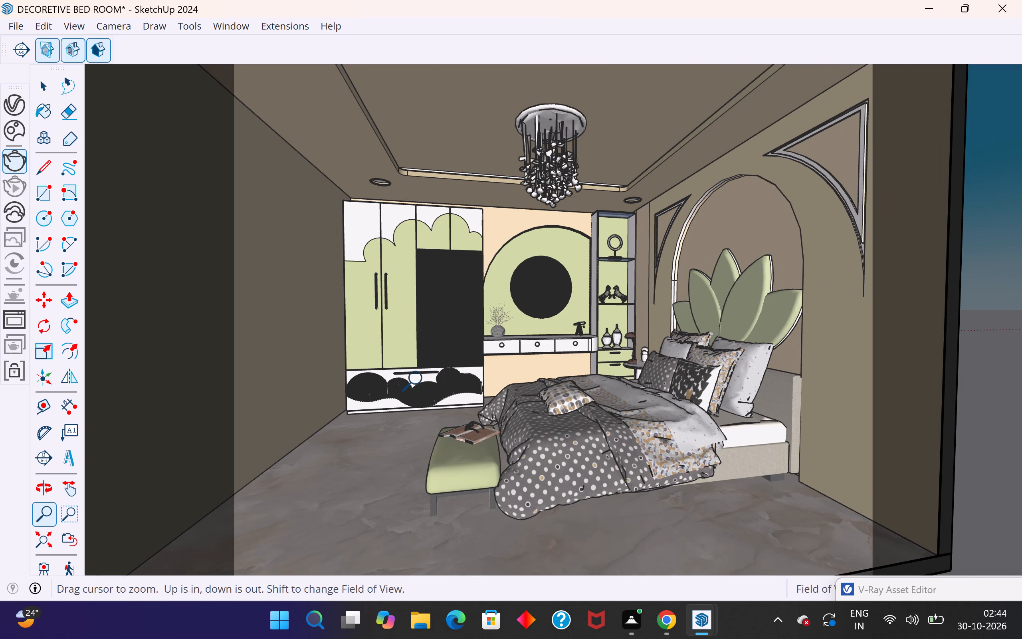
scroll(387, 133, up, 1)
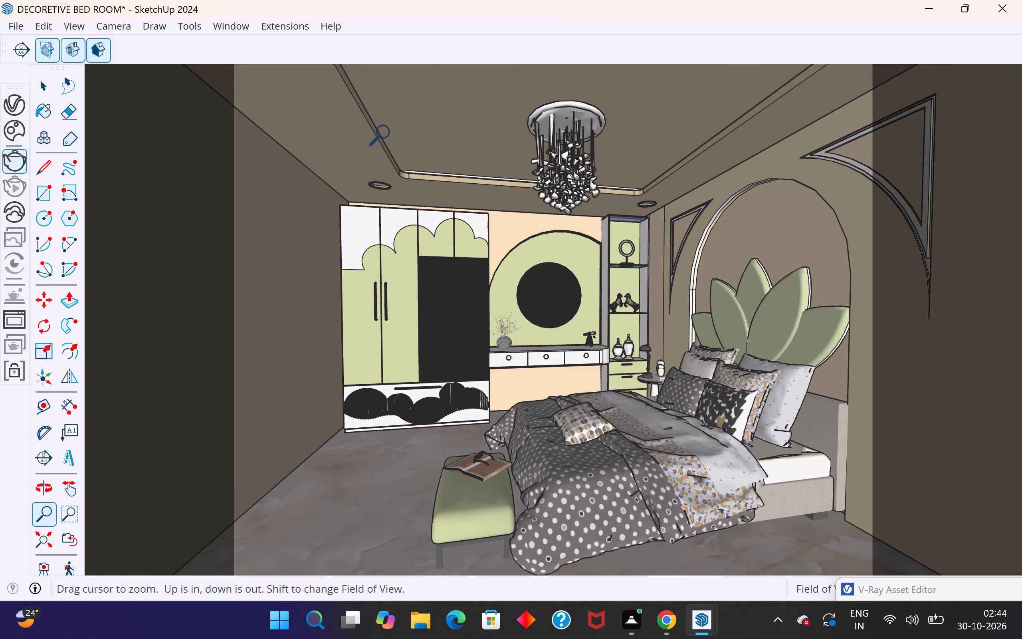
scroll(387, 133, down, 1)
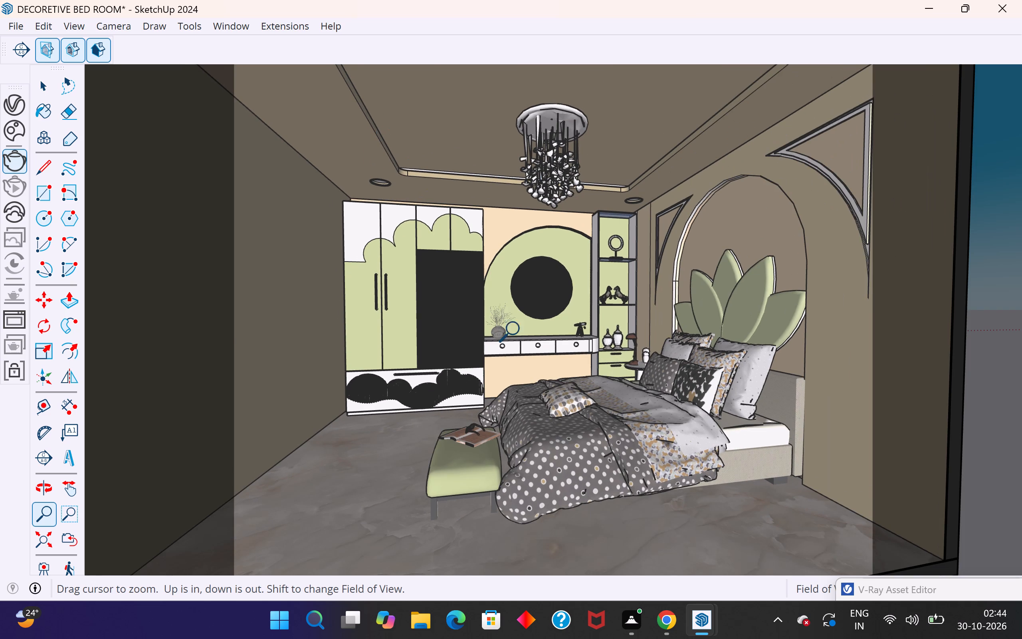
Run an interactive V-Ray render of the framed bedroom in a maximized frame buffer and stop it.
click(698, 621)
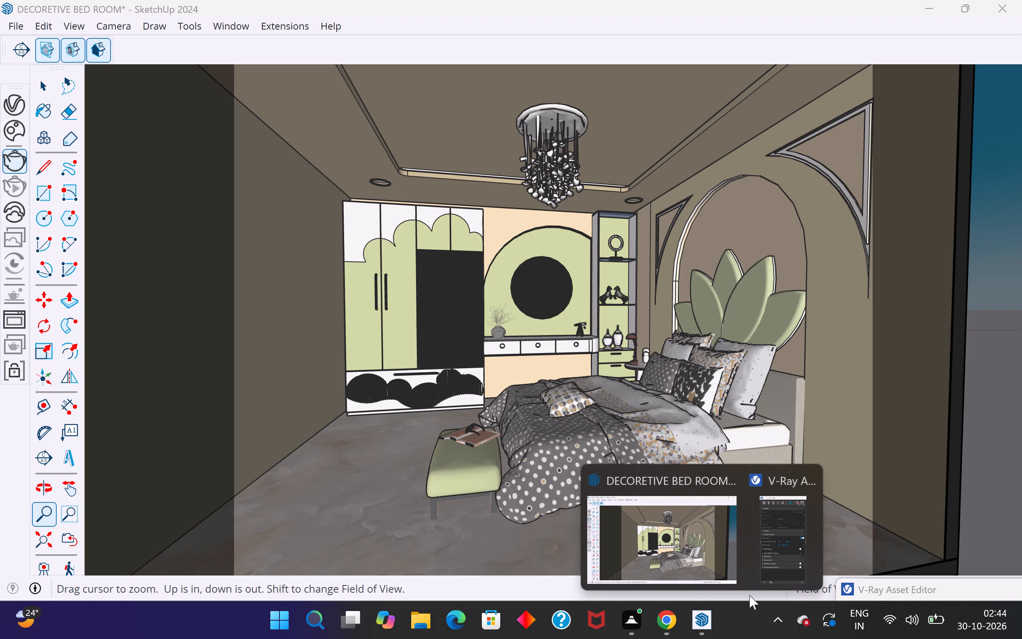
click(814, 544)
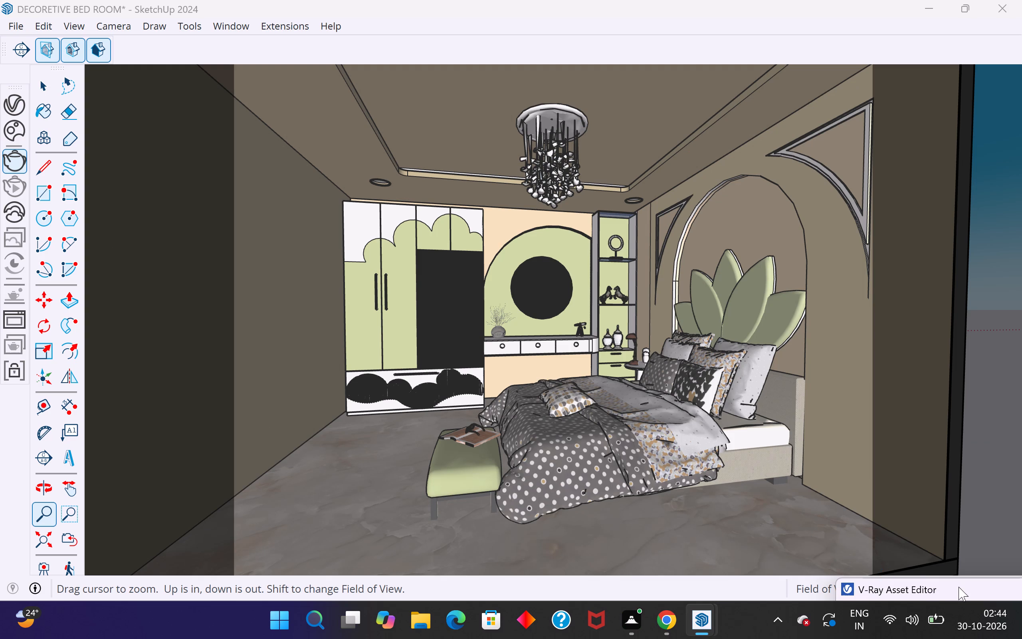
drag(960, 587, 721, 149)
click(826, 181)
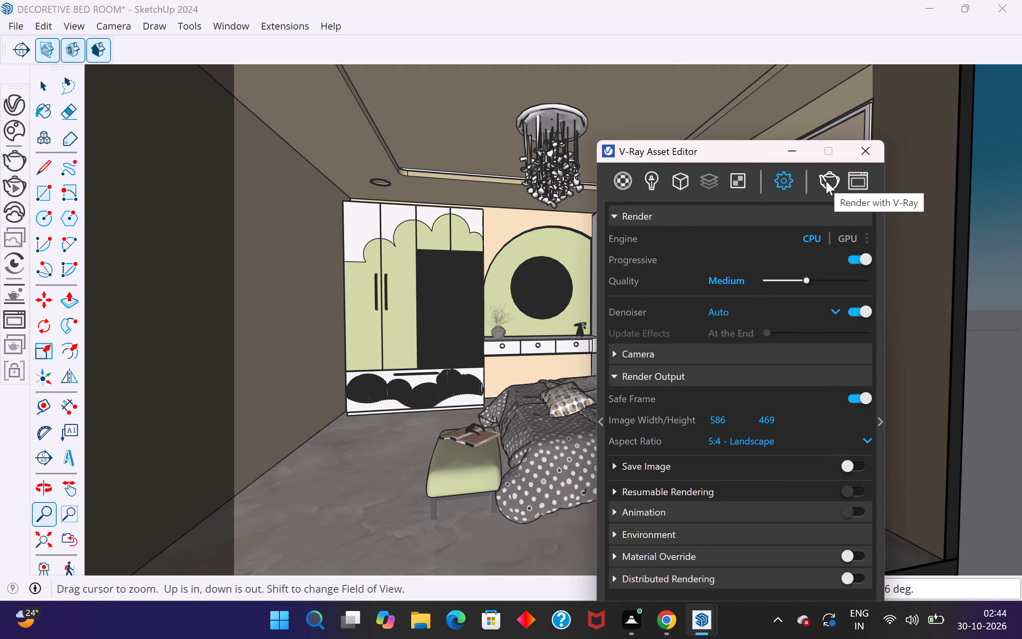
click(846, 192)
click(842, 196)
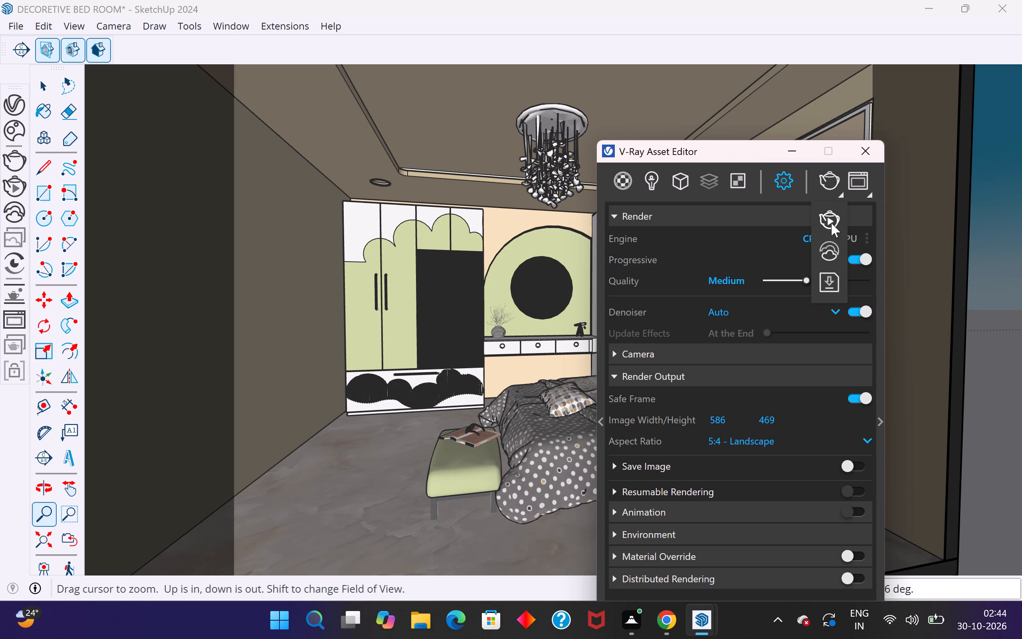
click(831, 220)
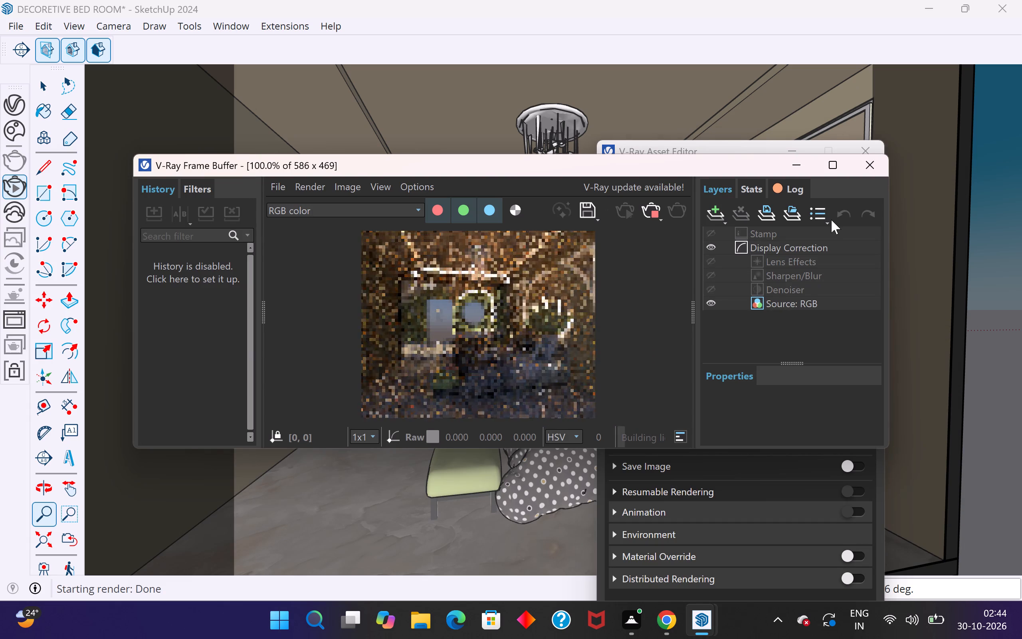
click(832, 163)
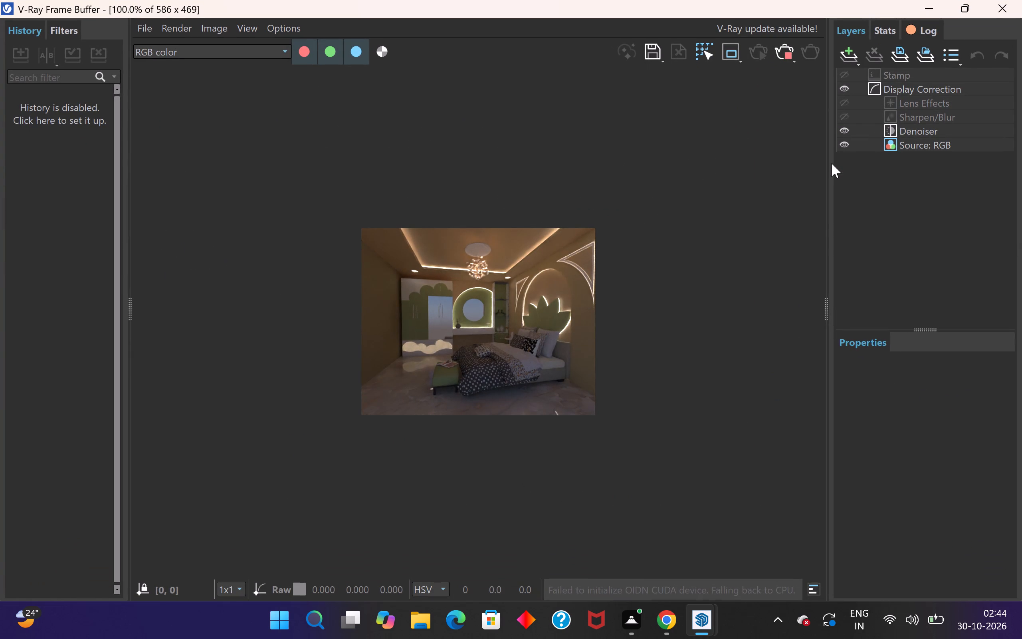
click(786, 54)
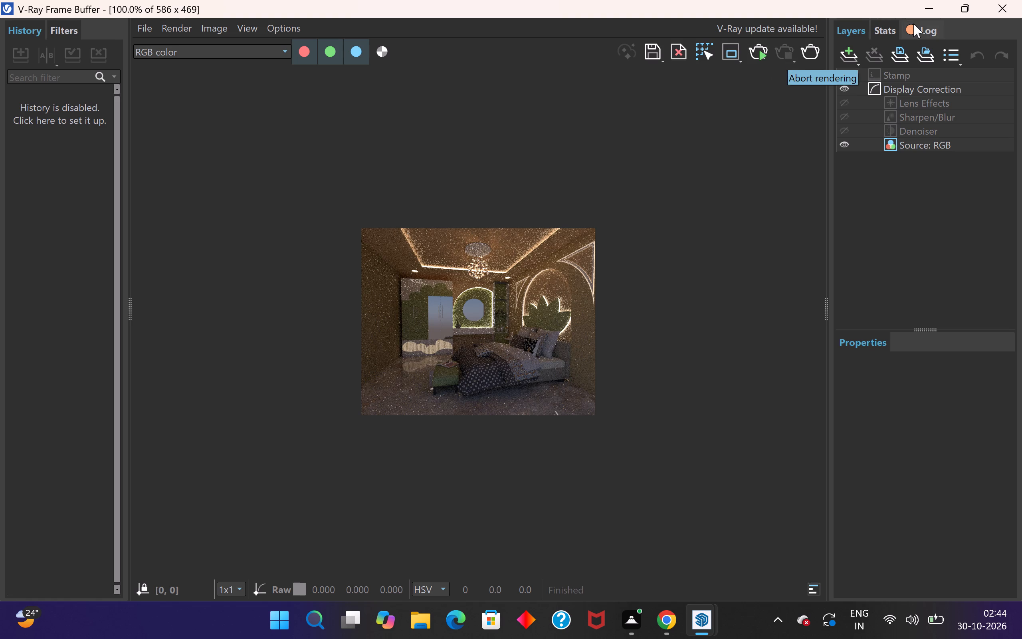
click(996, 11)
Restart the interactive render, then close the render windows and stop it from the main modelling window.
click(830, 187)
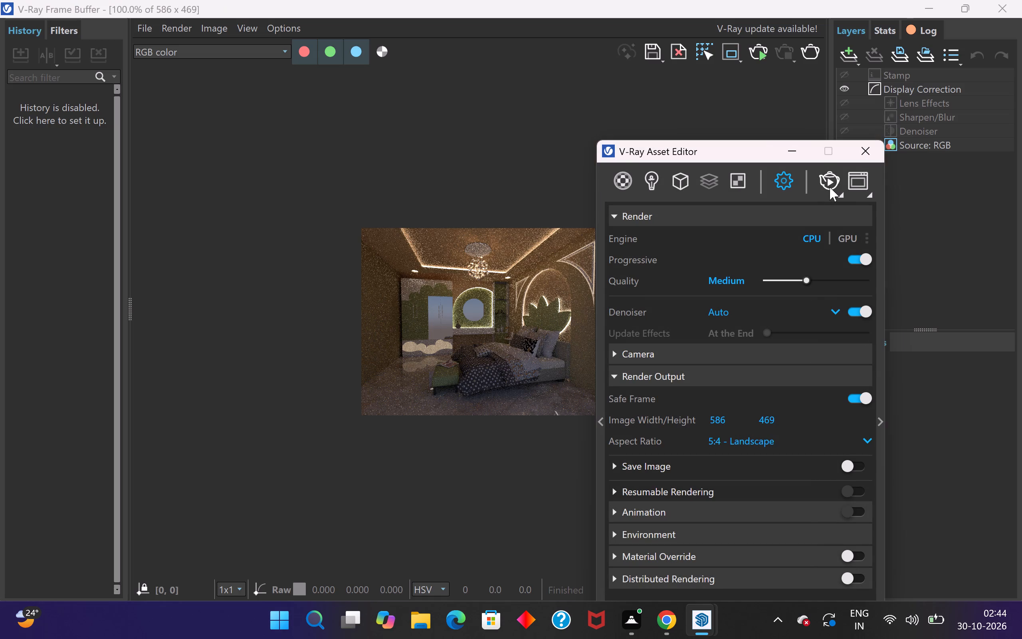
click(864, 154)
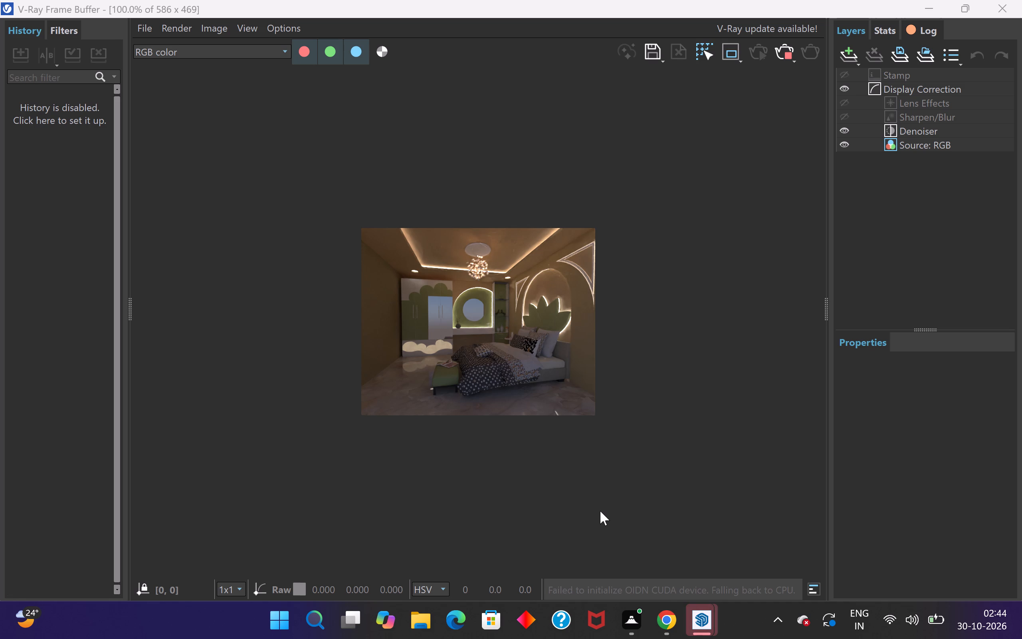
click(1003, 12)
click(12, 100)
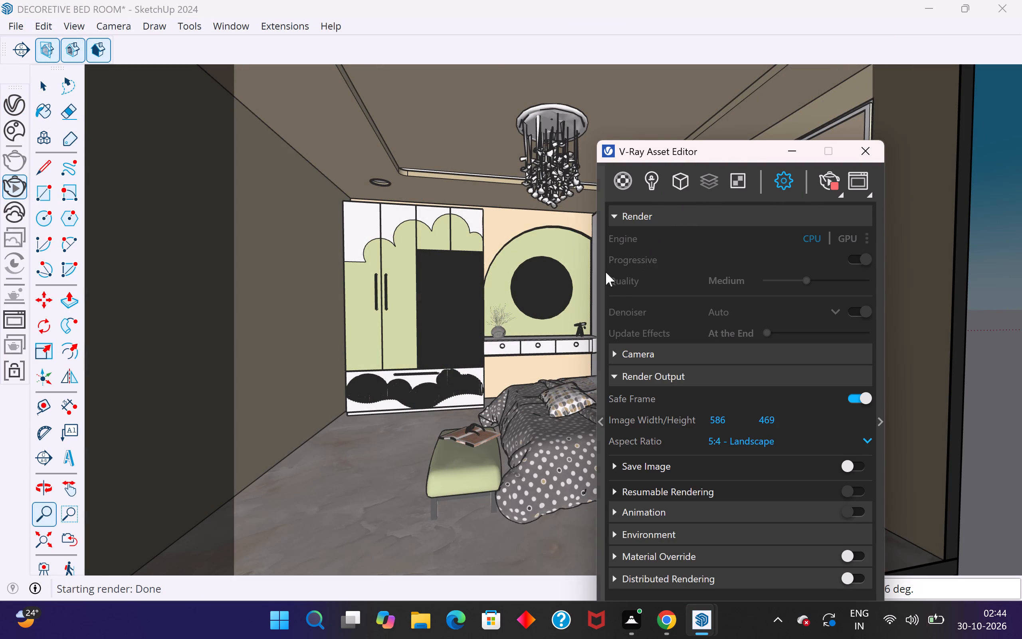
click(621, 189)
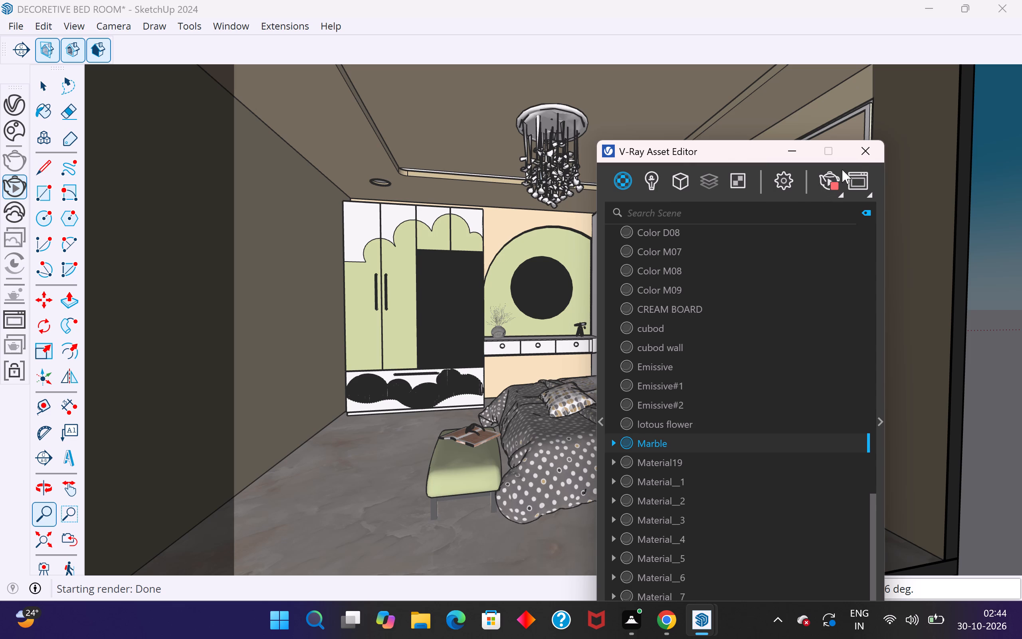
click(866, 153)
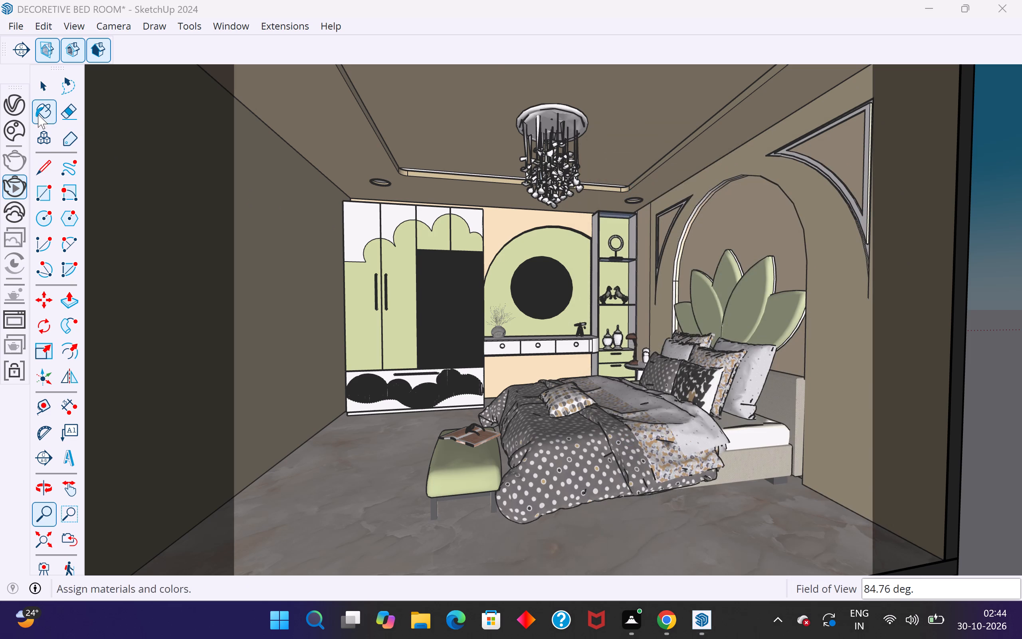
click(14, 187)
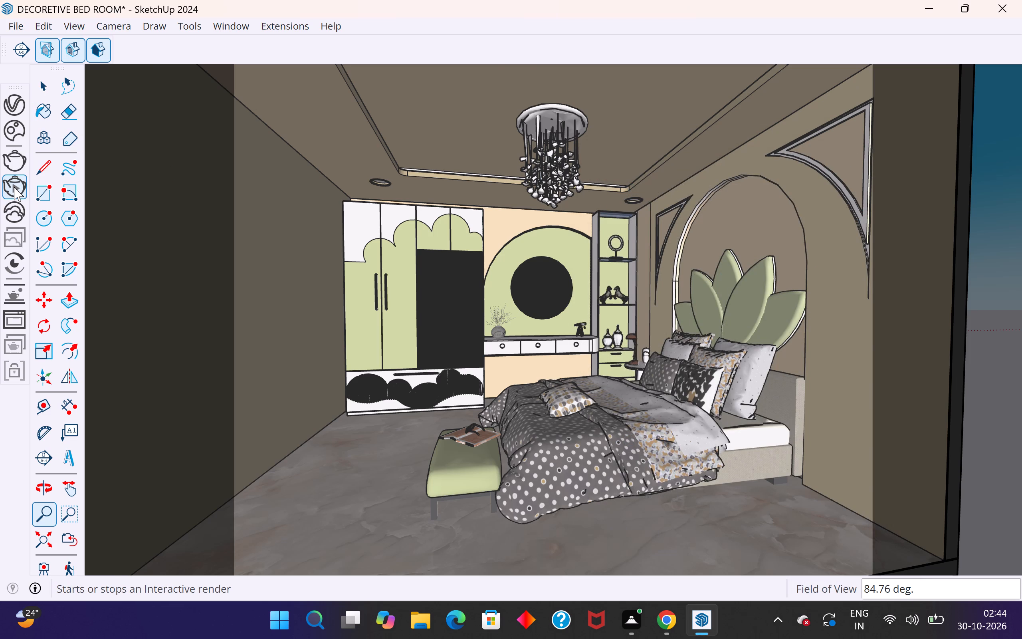
Start a full V-Ray render of the bedroom view and enlarge the image to 200% in the frame buffer.
click(14, 163)
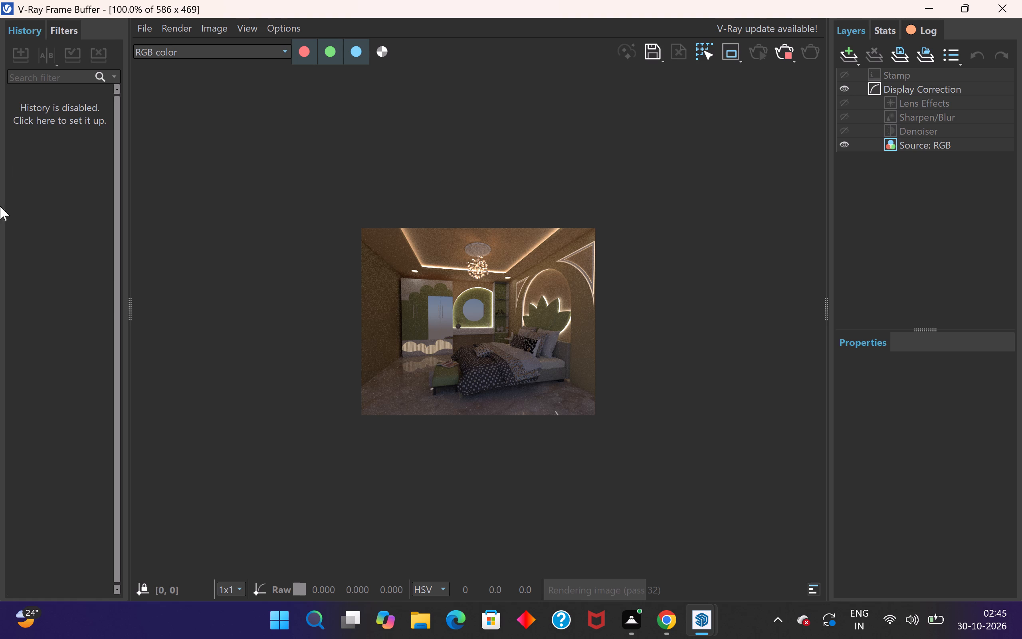
scroll(331, 335, up, 1)
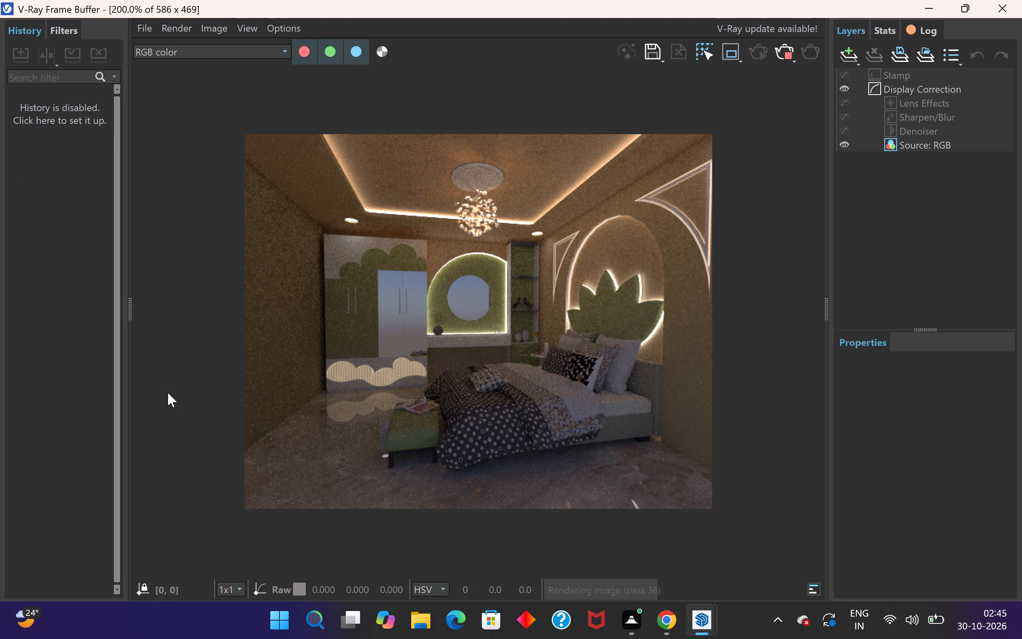
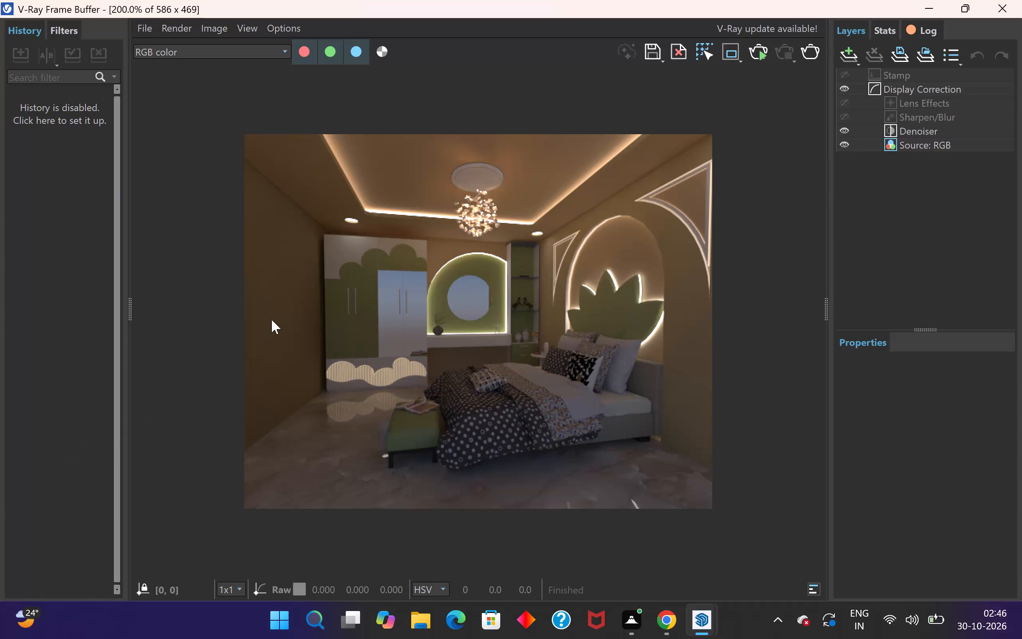
Inspect the finished bedroom render up close and close the frame buffer.
scroll(271, 319, up, 2)
scroll(266, 323, down, 1)
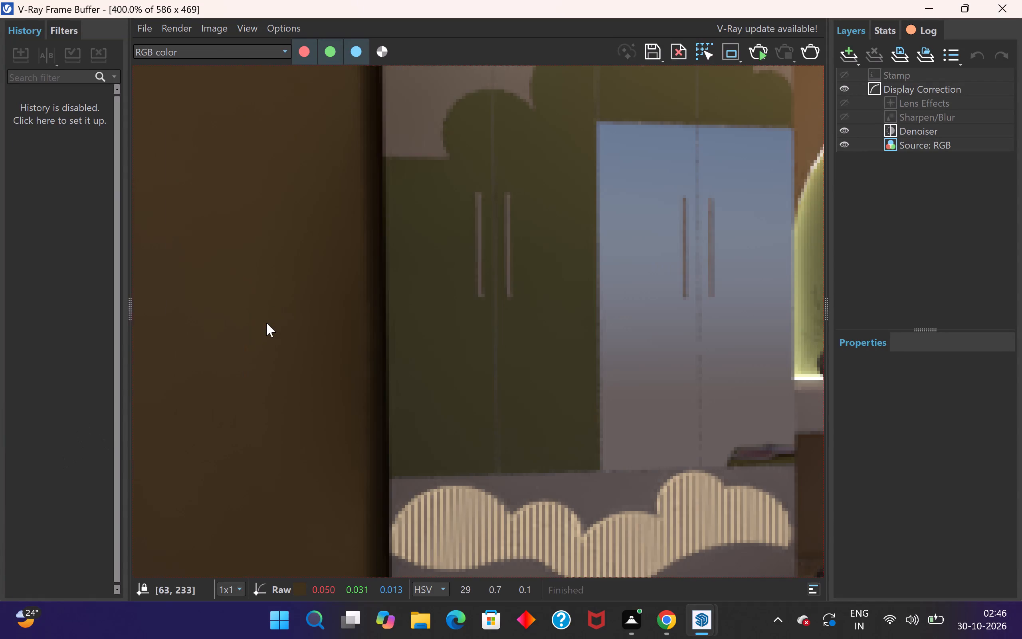
scroll(266, 323, down, 2)
scroll(430, 376, up, 1)
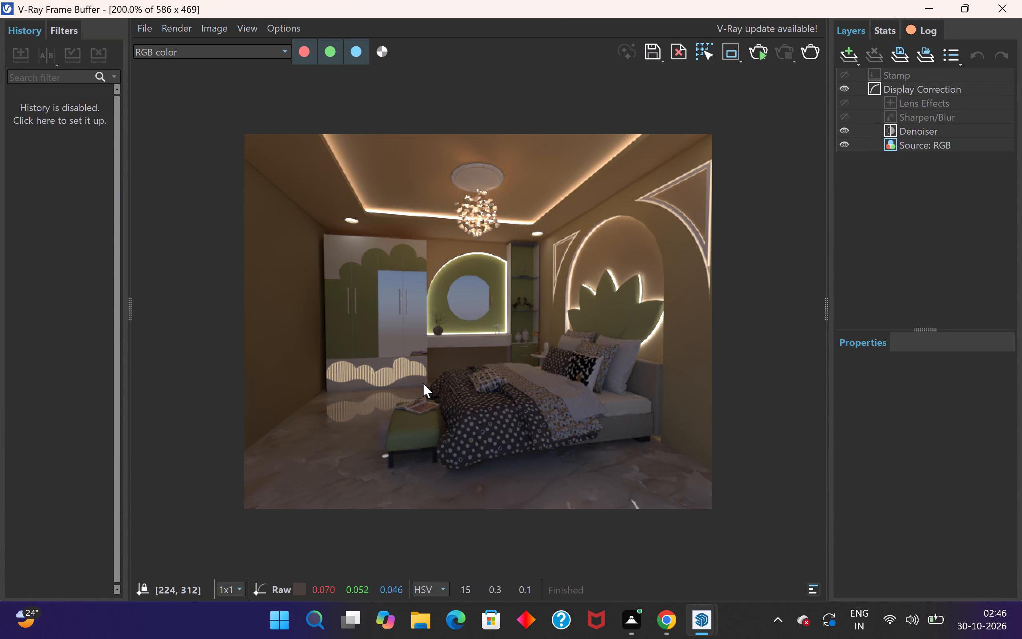
click(1009, 6)
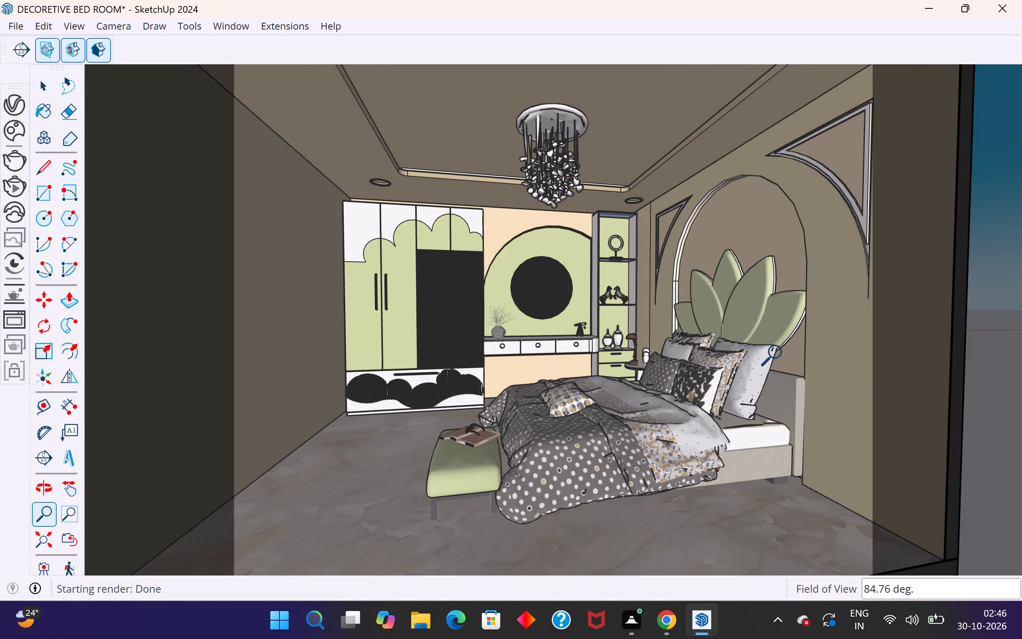
Reframe the bedroom in two-point perspective with the wardrobe, chandelier, vanity, bench and bed inside the 5:4 safe frame.
middle_drag(779, 353, 757, 351)
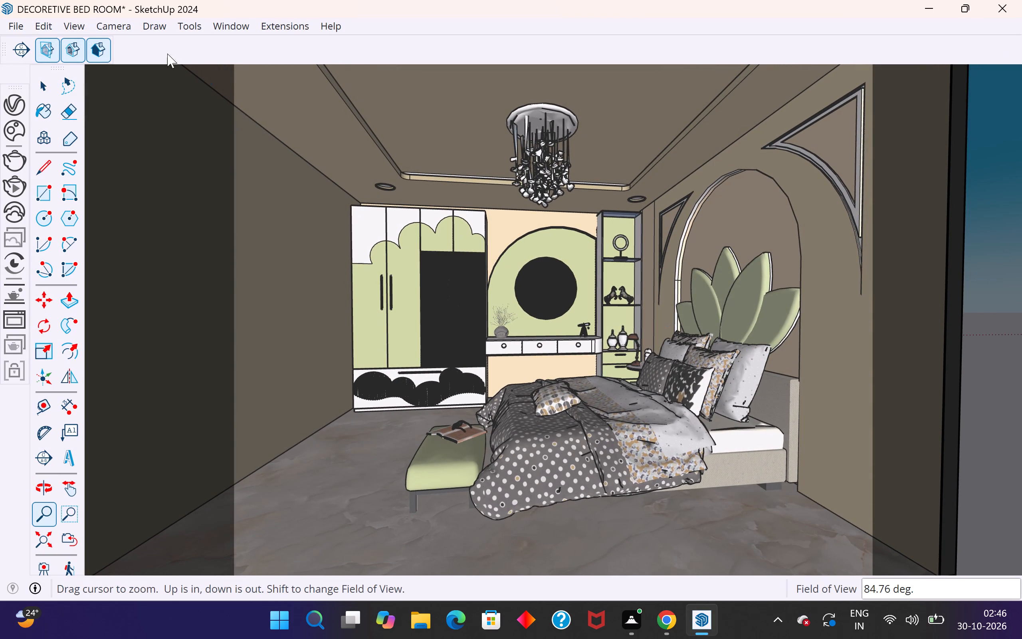
click(121, 26)
click(142, 144)
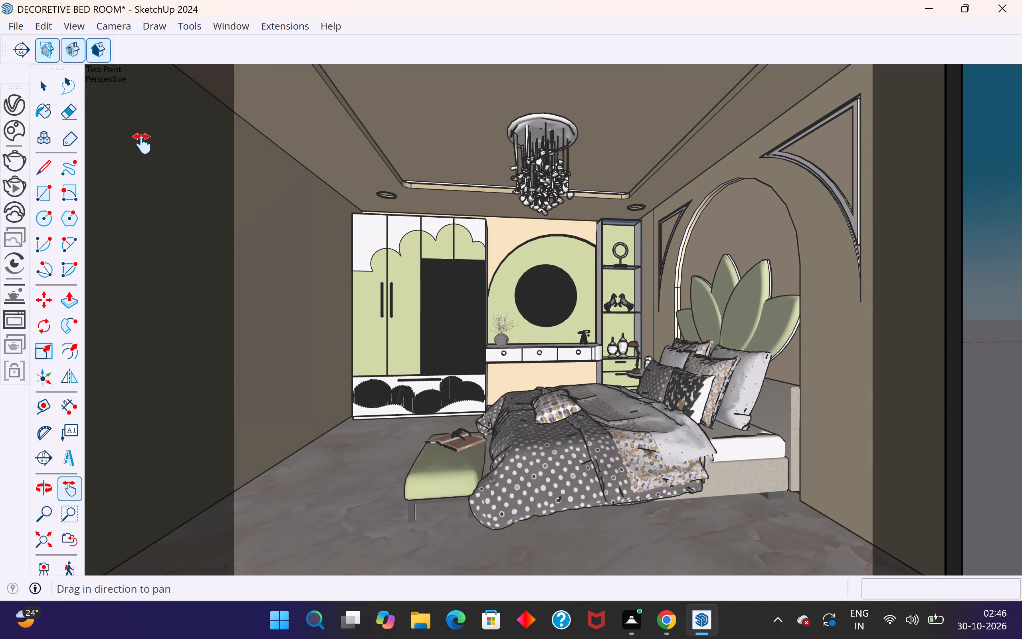
middle_drag(700, 470, 693, 472)
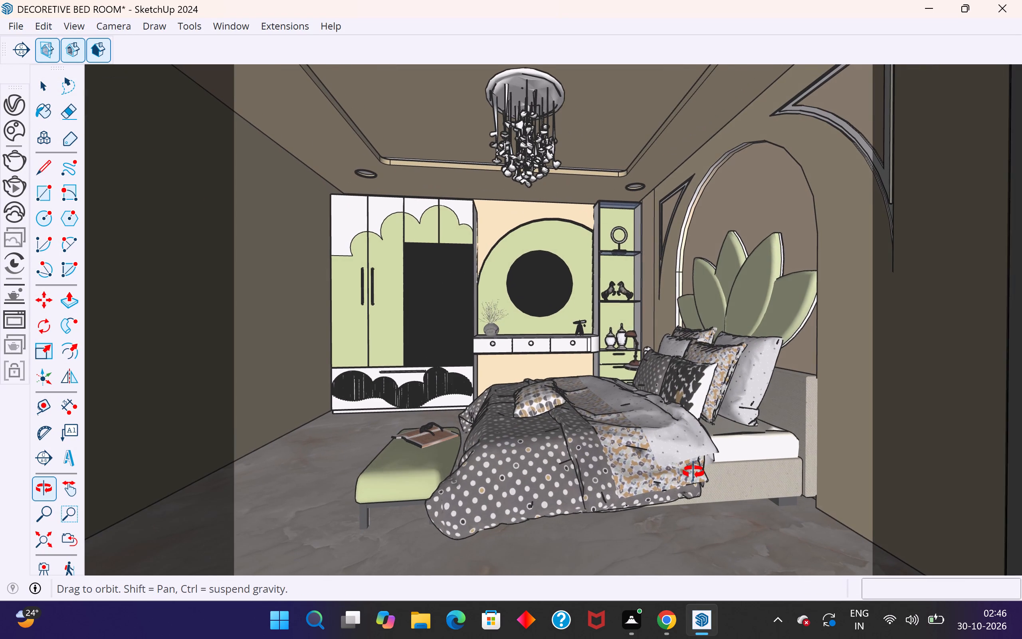
middle_drag(693, 472, 709, 478)
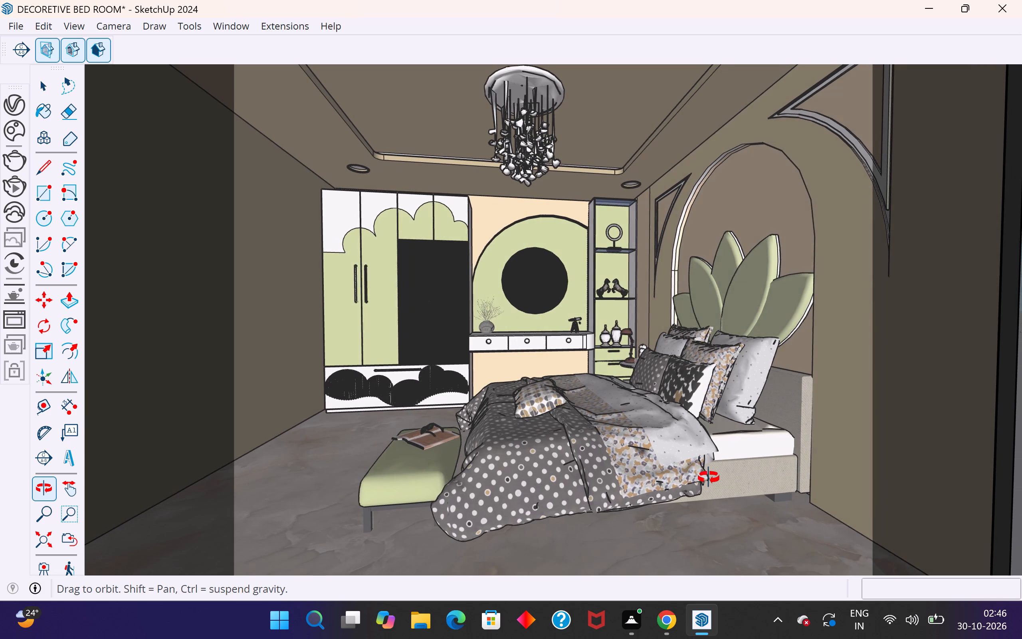
middle_drag(709, 478, 678, 473)
click(124, 26)
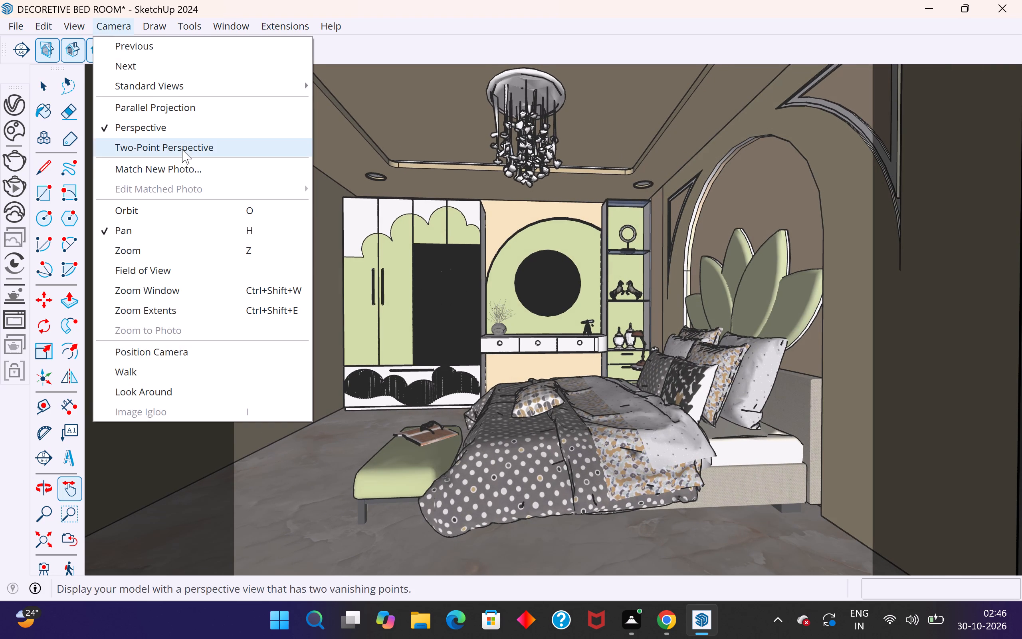
click(182, 149)
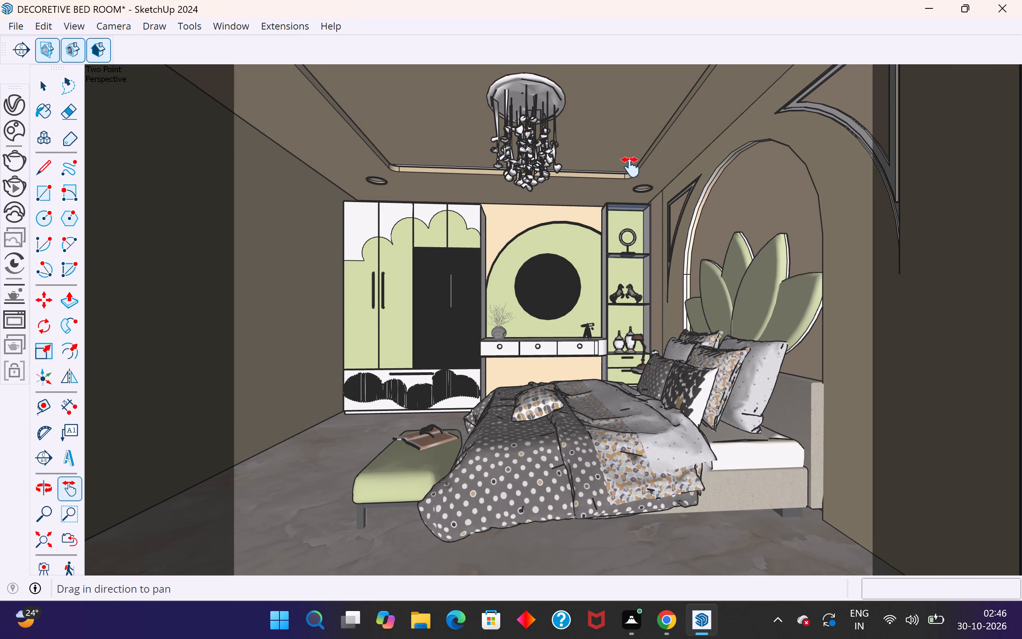
scroll(901, 411, up, 1)
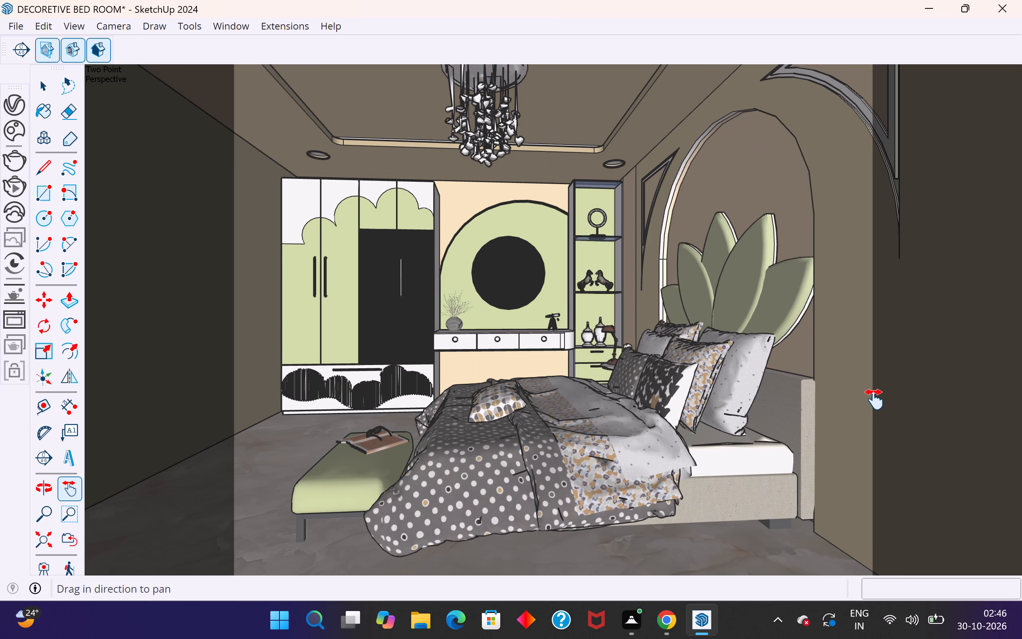
scroll(450, 447, down, 1)
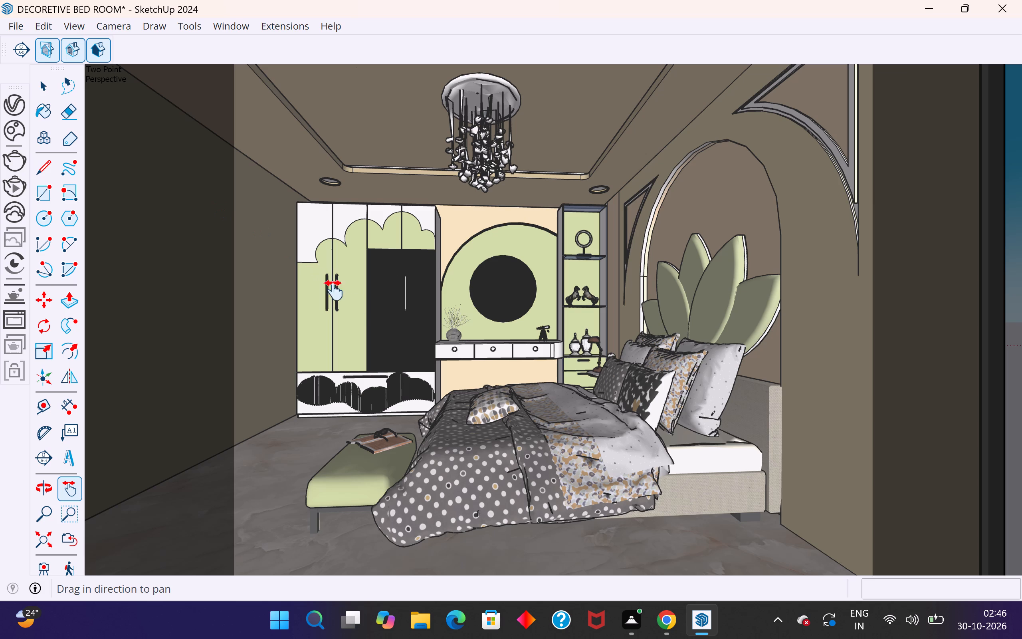
Open the V-Ray Asset Editor and bring up the settings of the Emissive#2 material.
click(13, 103)
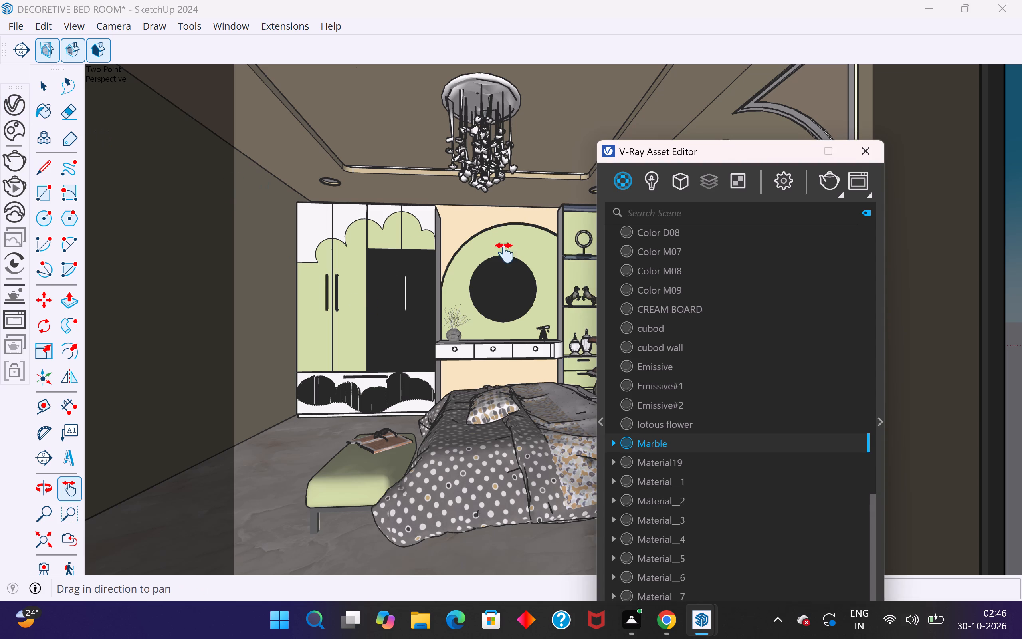
scroll(698, 418, down, 5)
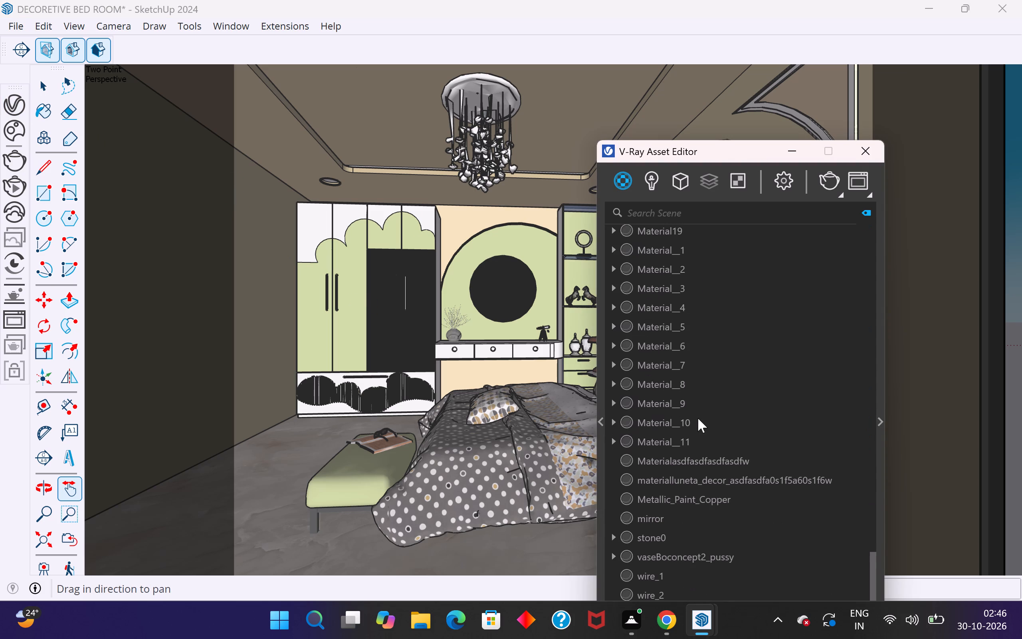
scroll(698, 418, down, 3)
drag(730, 141, 731, 62)
scroll(731, 296, up, 1)
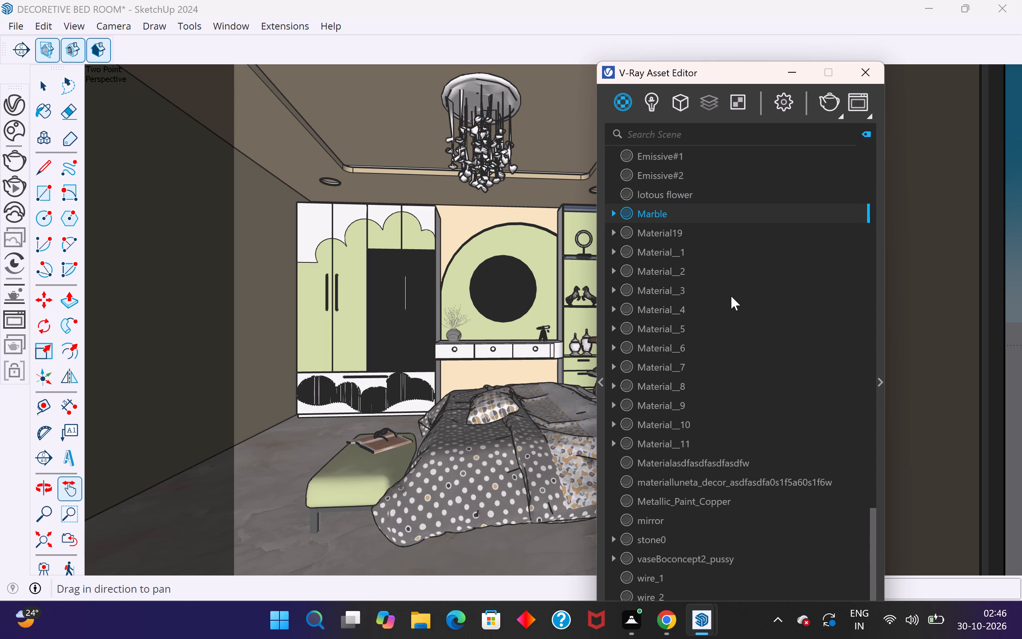
scroll(731, 296, up, 3)
click(683, 496)
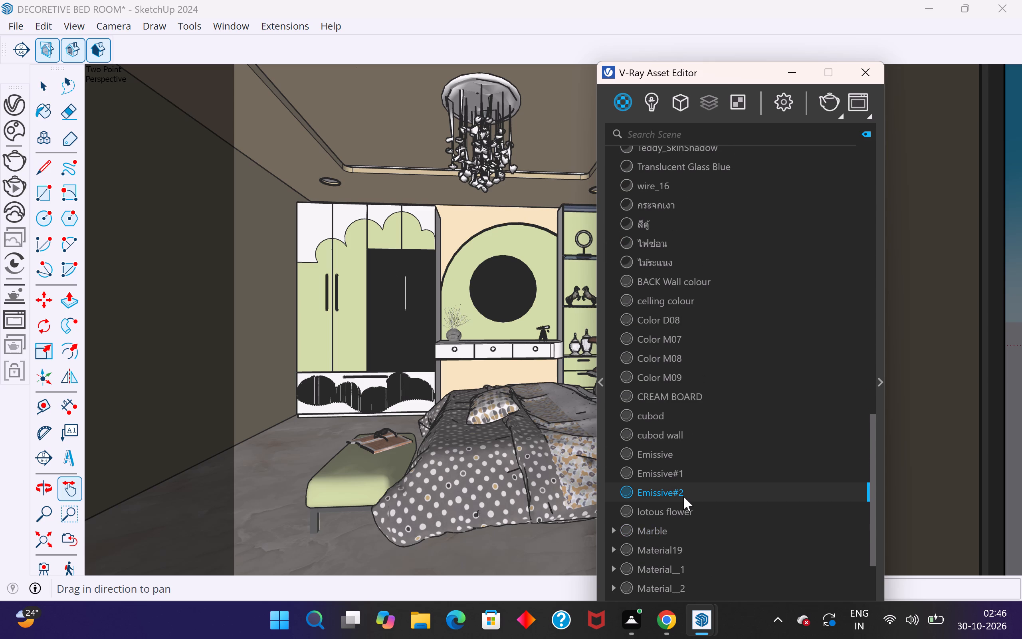
click(880, 385)
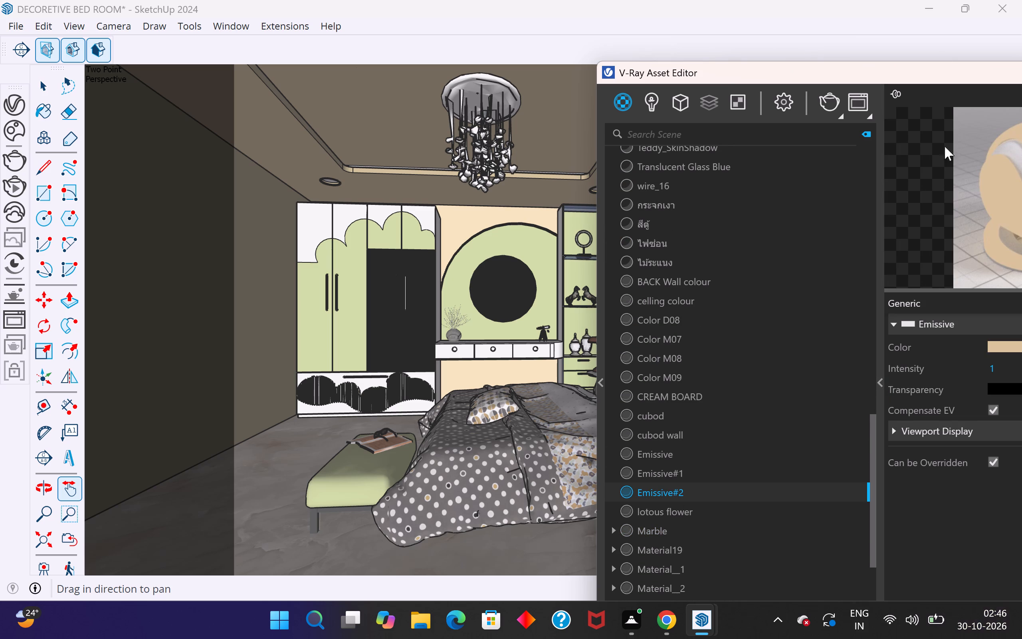
drag(950, 70, 822, 38)
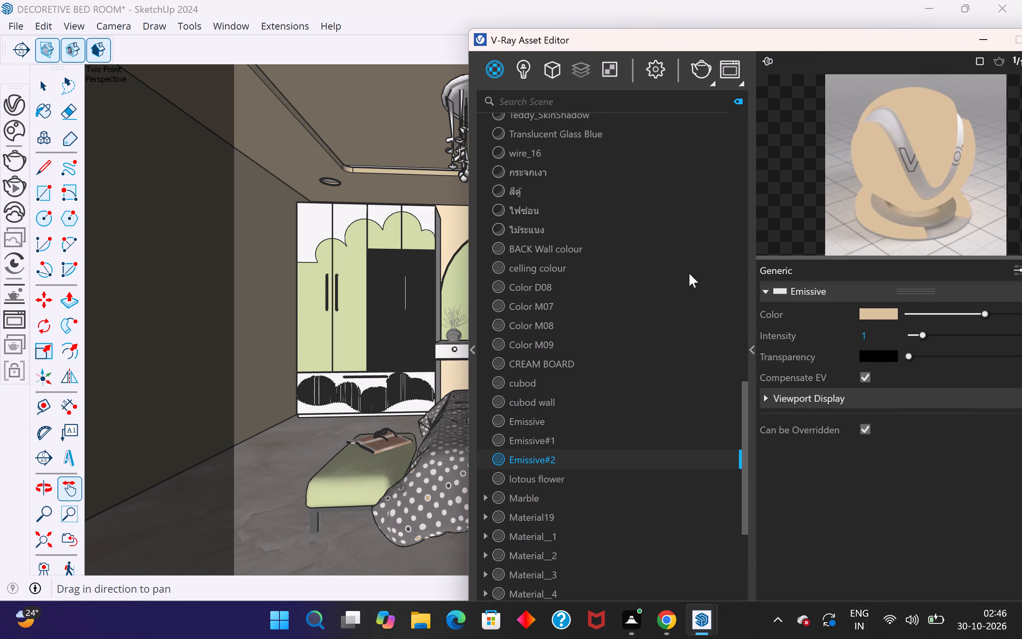
Reduce the Emissive#1 material's intensity to slightly below 3.4, keeping its colour white.
click(545, 441)
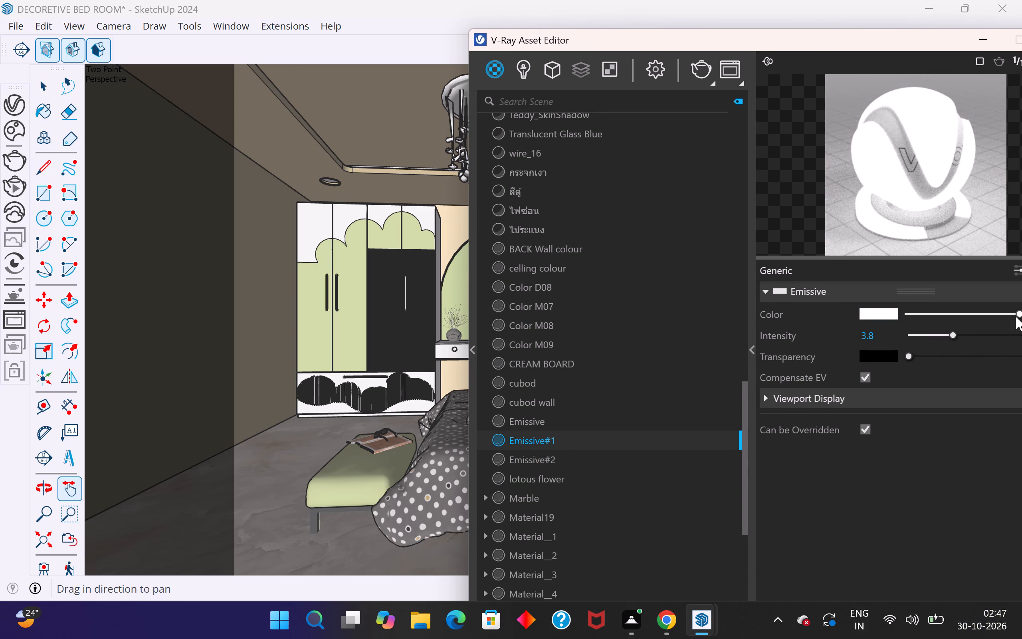
drag(1017, 316, 1016, 316)
drag(1016, 316, 1021, 316)
drag(954, 337, 951, 337)
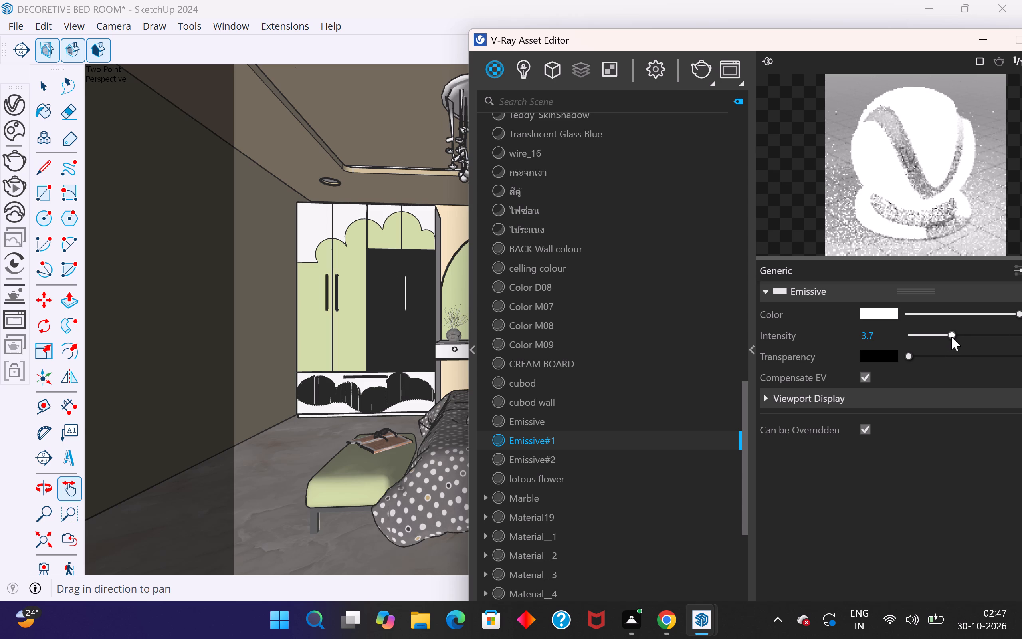
drag(951, 337, 949, 337)
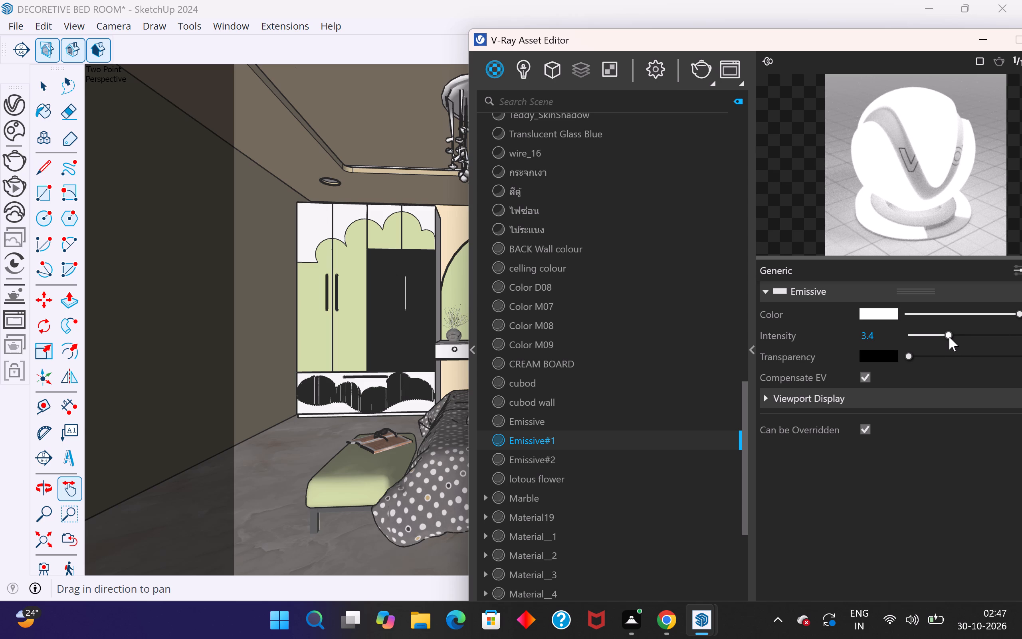
drag(949, 337, 947, 337)
View the Emissive material's settings, start a V-Ray render of the bedroom, and close the frame buffer and Asset Editor.
click(613, 425)
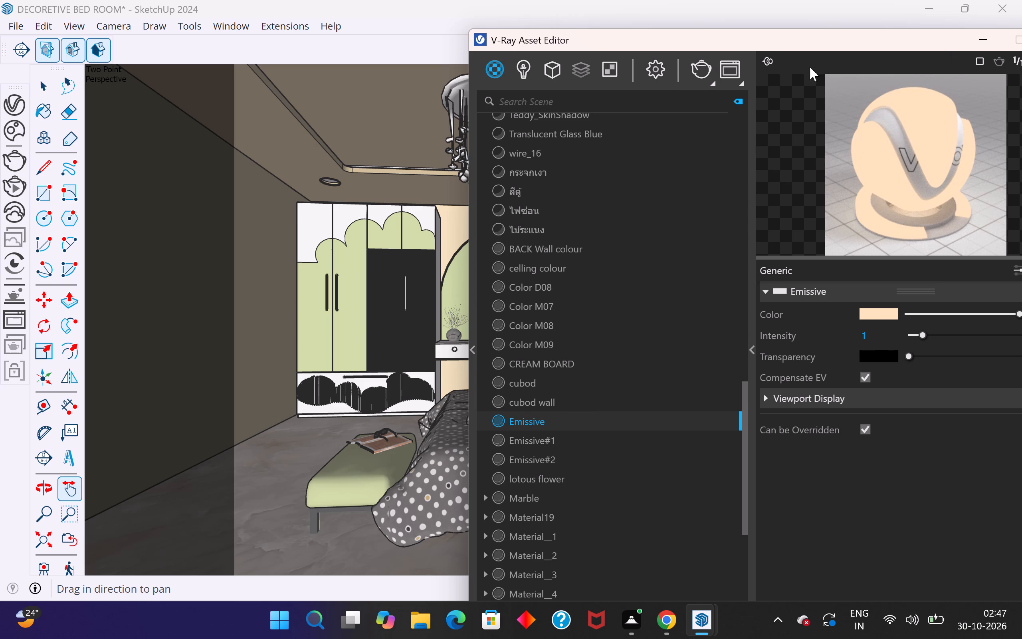
click(712, 62)
click(703, 71)
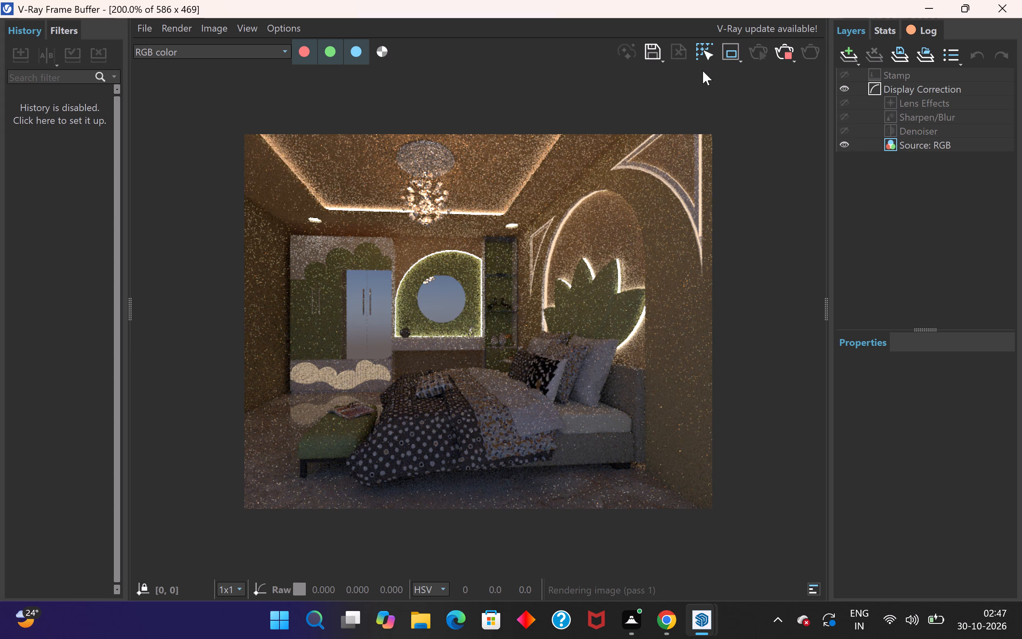
click(1014, 15)
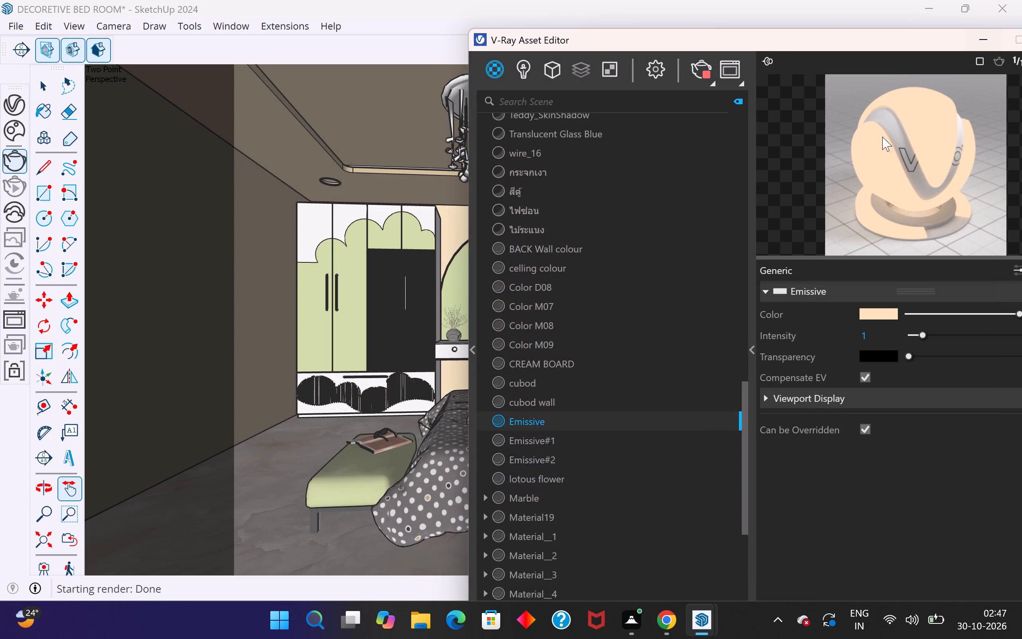
drag(926, 40, 810, 40)
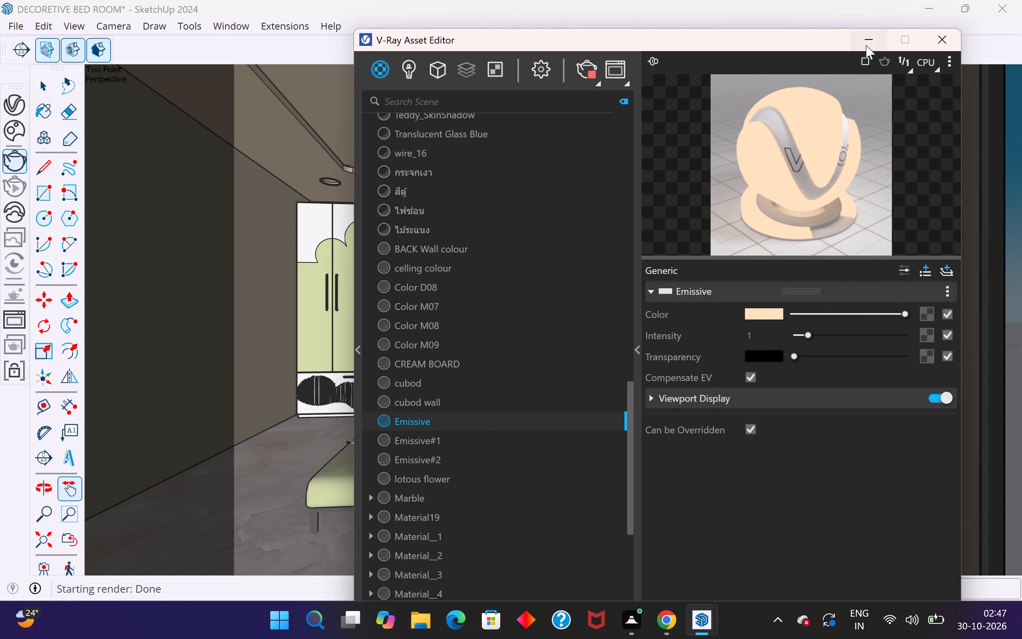
click(935, 32)
Pull the camera back to frame the whole bedroom from ceiling downlights to marble floor, and set it to two-point perspective.
scroll(830, 260, down, 1)
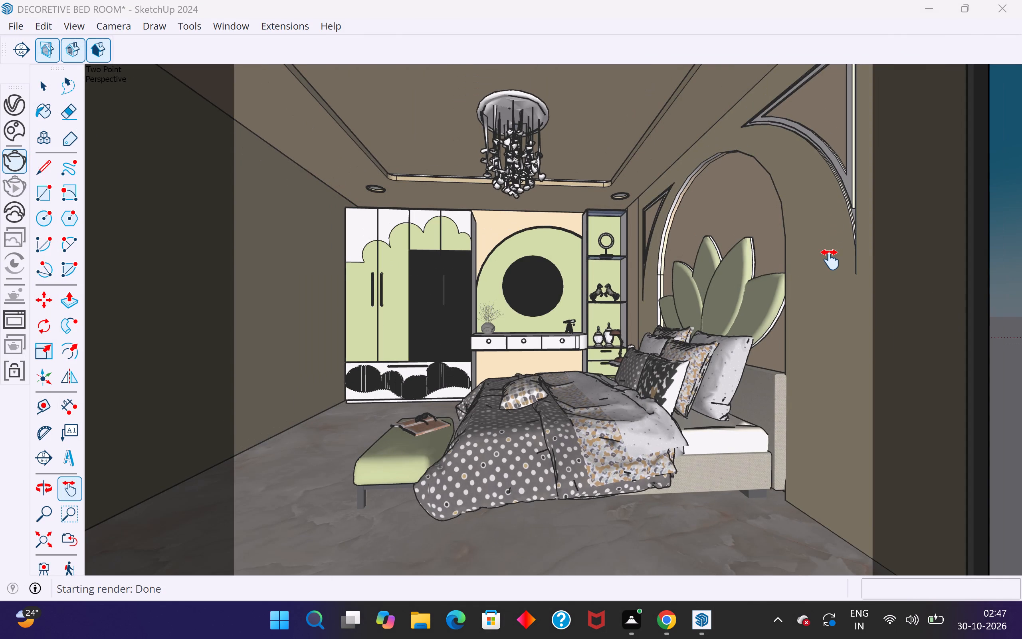
scroll(622, 338, down, 1)
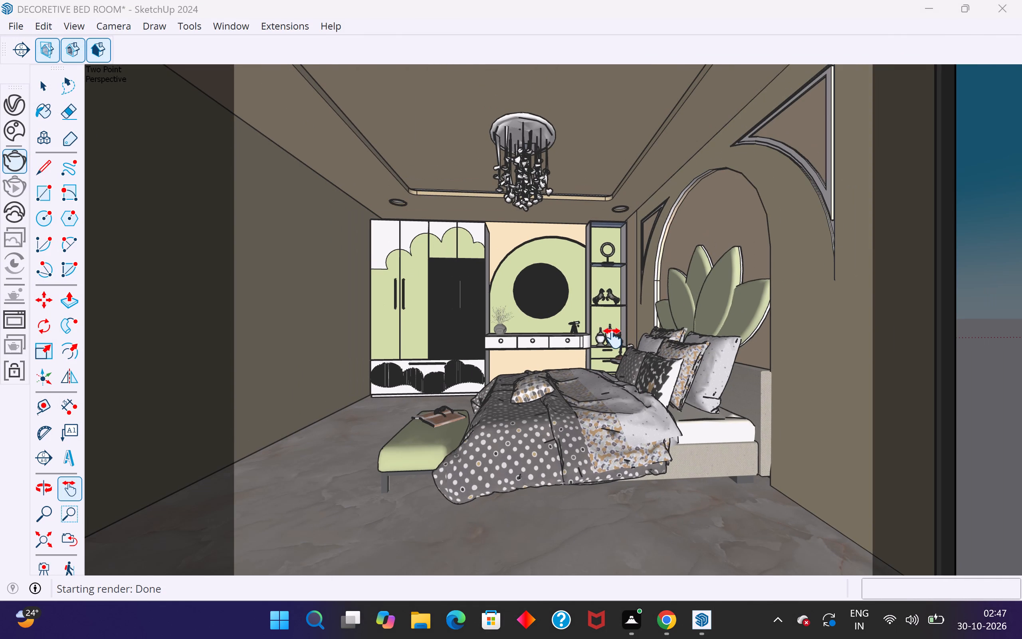
middle_drag(634, 351, 602, 363)
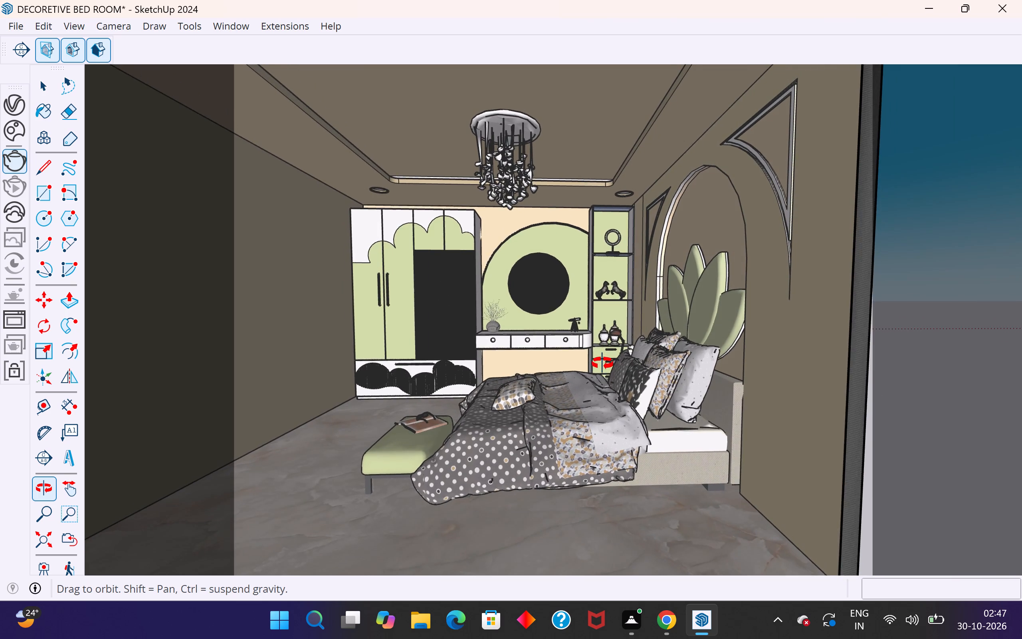
middle_drag(602, 363, 608, 369)
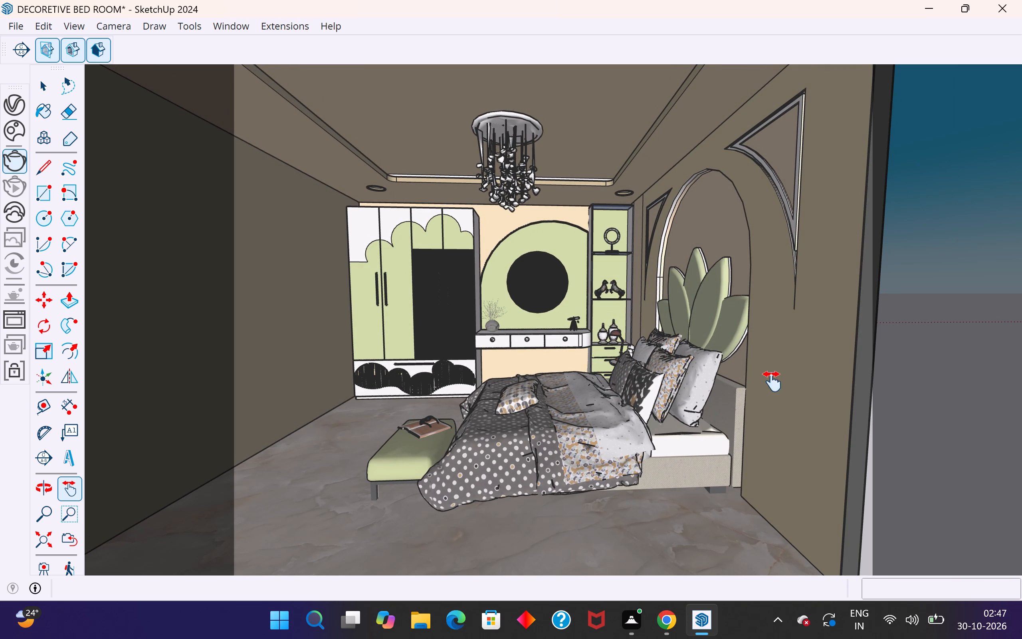
scroll(867, 366, down, 1)
middle_drag(778, 370, 725, 329)
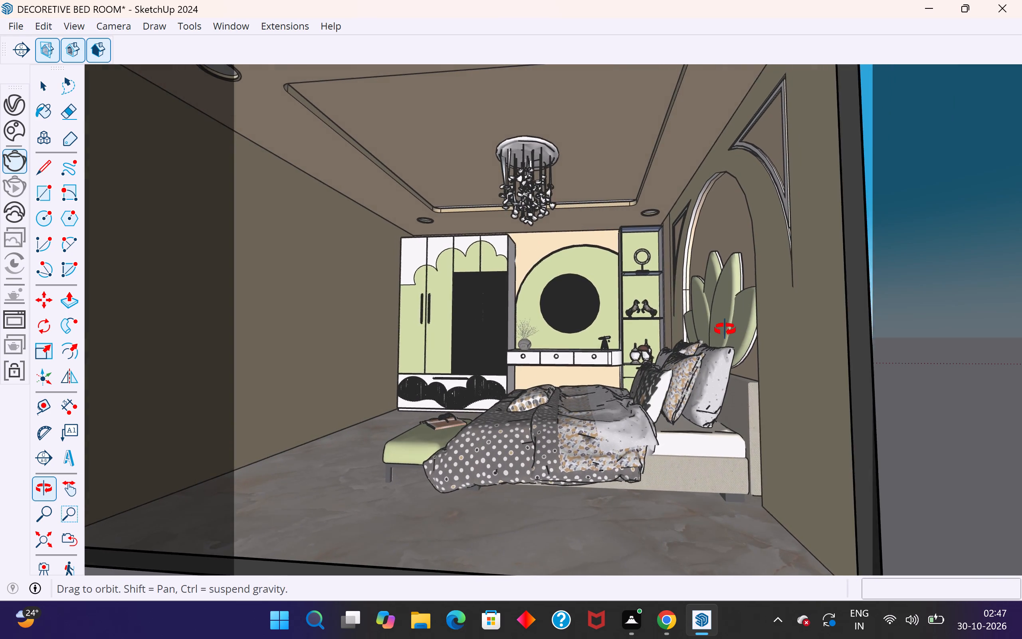
middle_drag(725, 329, 738, 338)
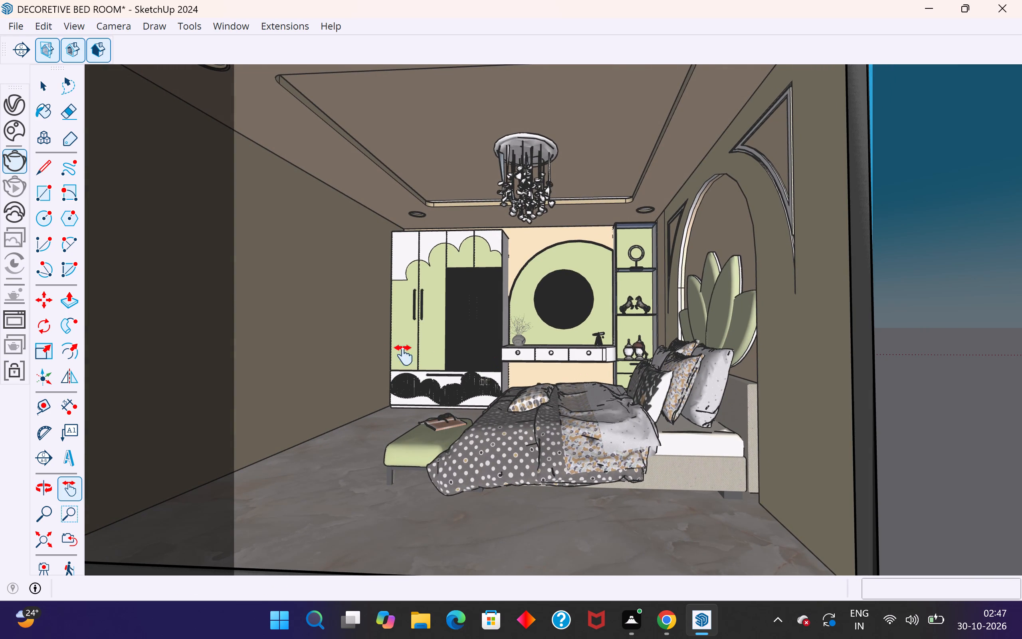
scroll(783, 414, down, 1)
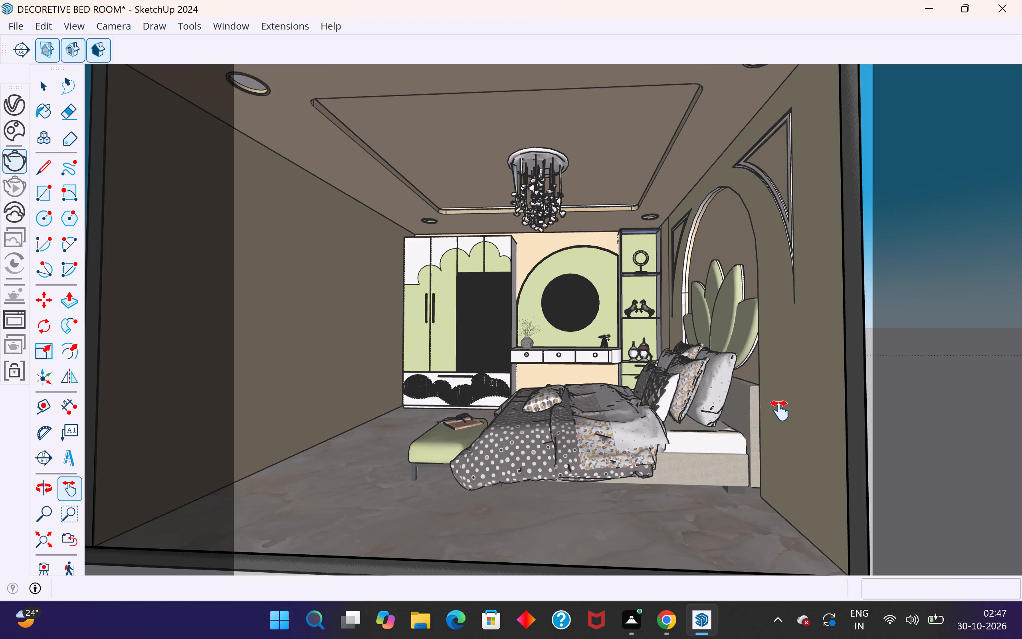
scroll(745, 484, down, 1)
middle_drag(545, 438, 571, 432)
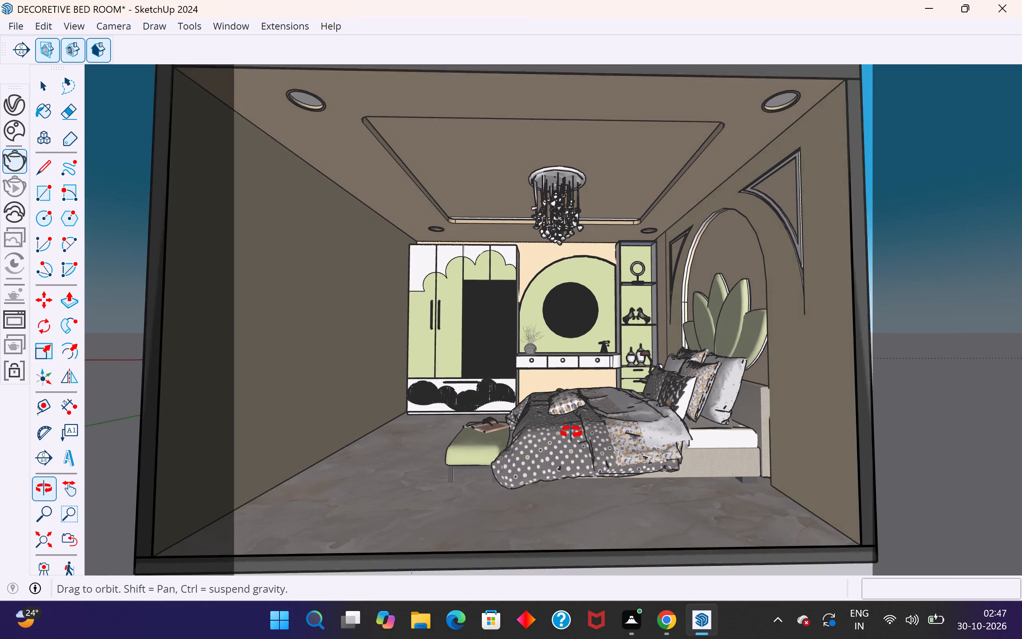
middle_drag(571, 432, 566, 436)
click(118, 24)
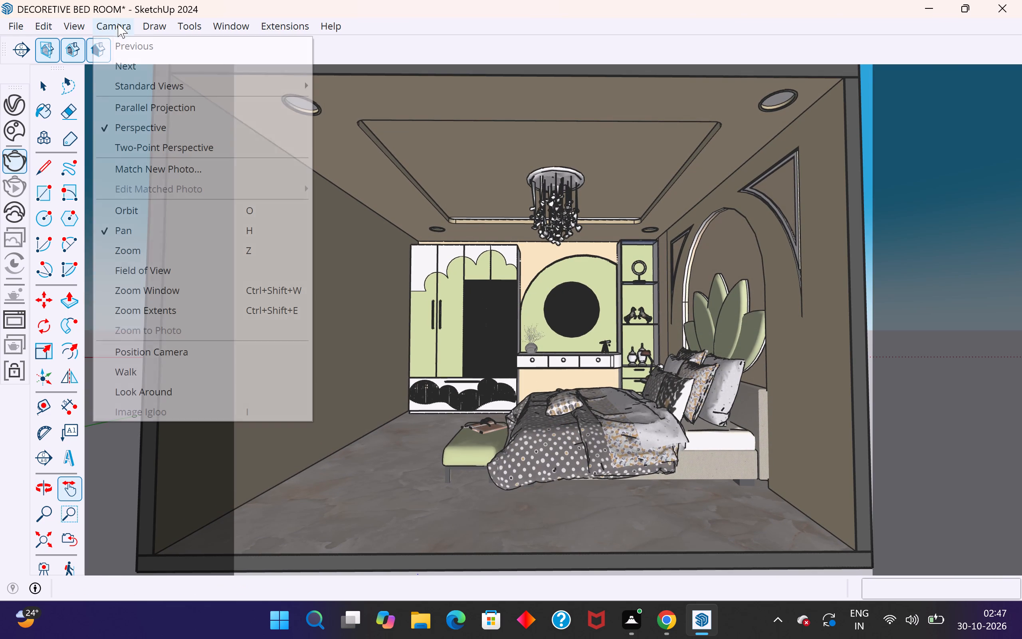
click(150, 148)
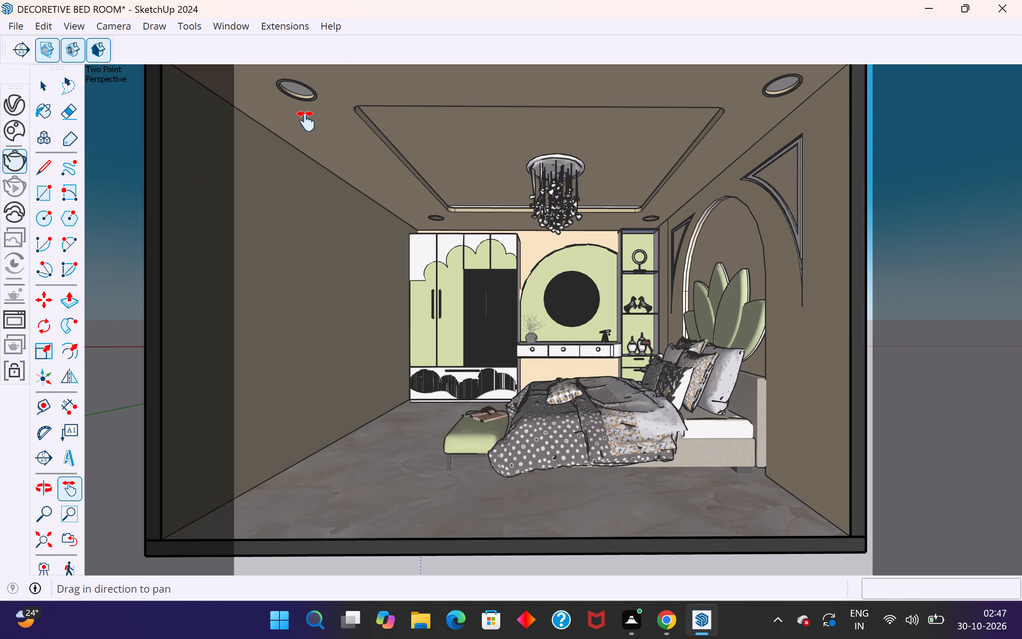
scroll(339, 70, up, 1)
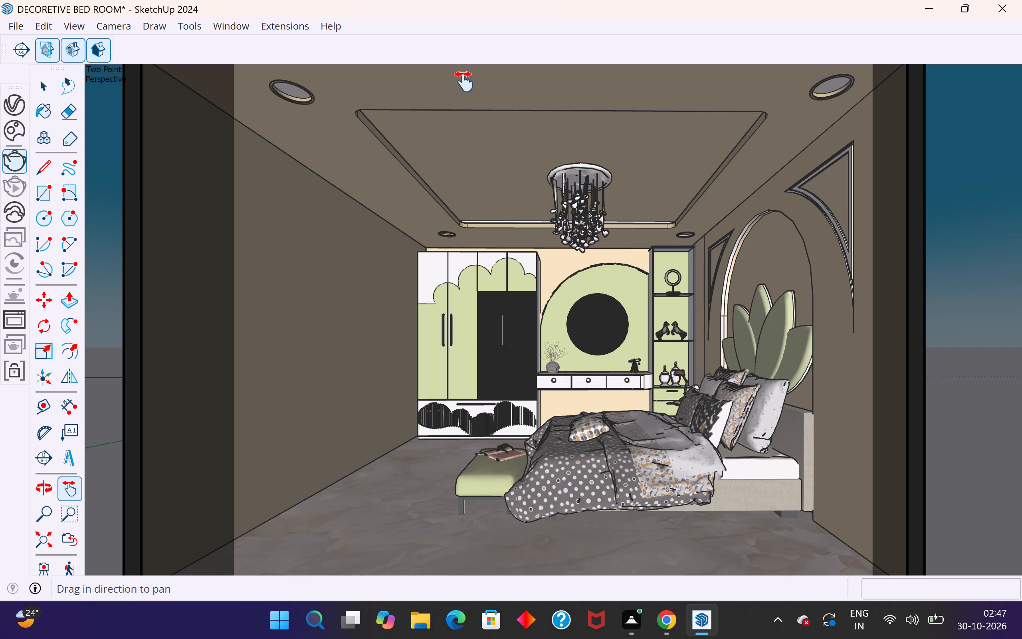
Stop the running V-Ray render from the Asset Editor and start a new one from the reframed bedroom view.
click(20, 109)
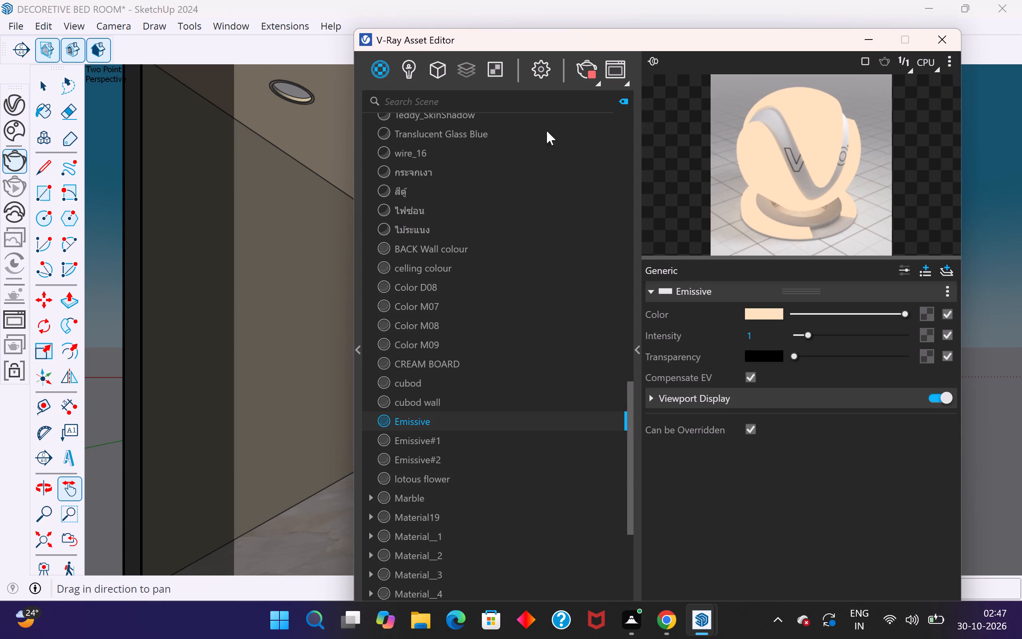
click(586, 73)
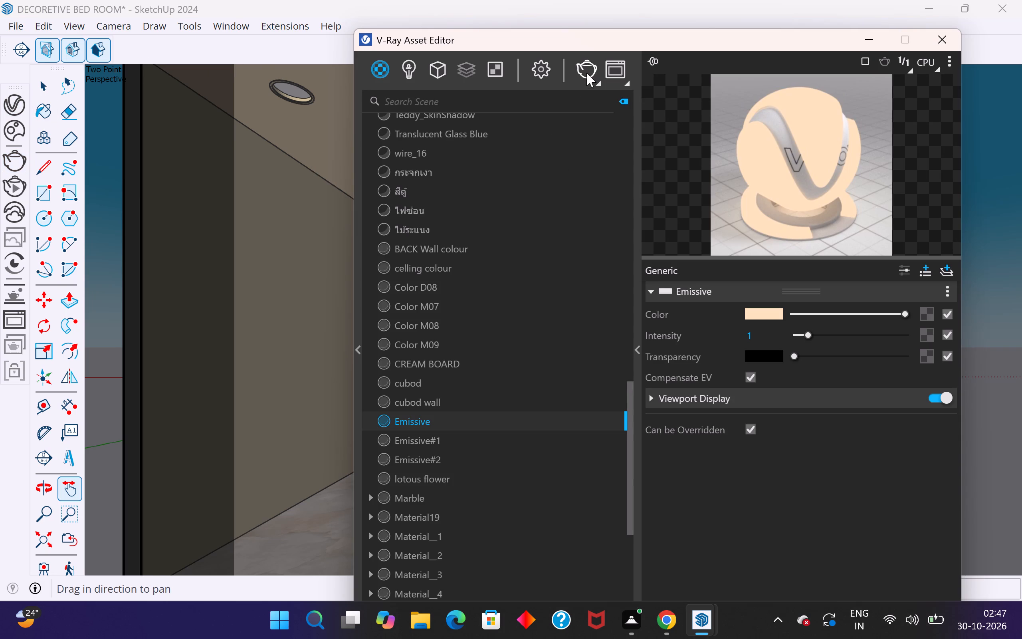
click(586, 73)
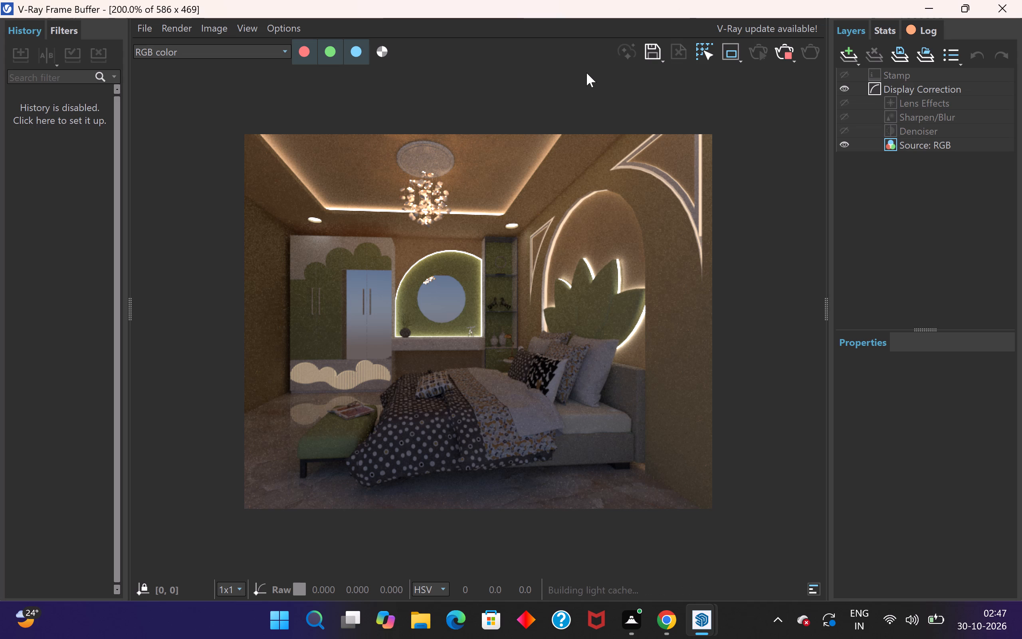
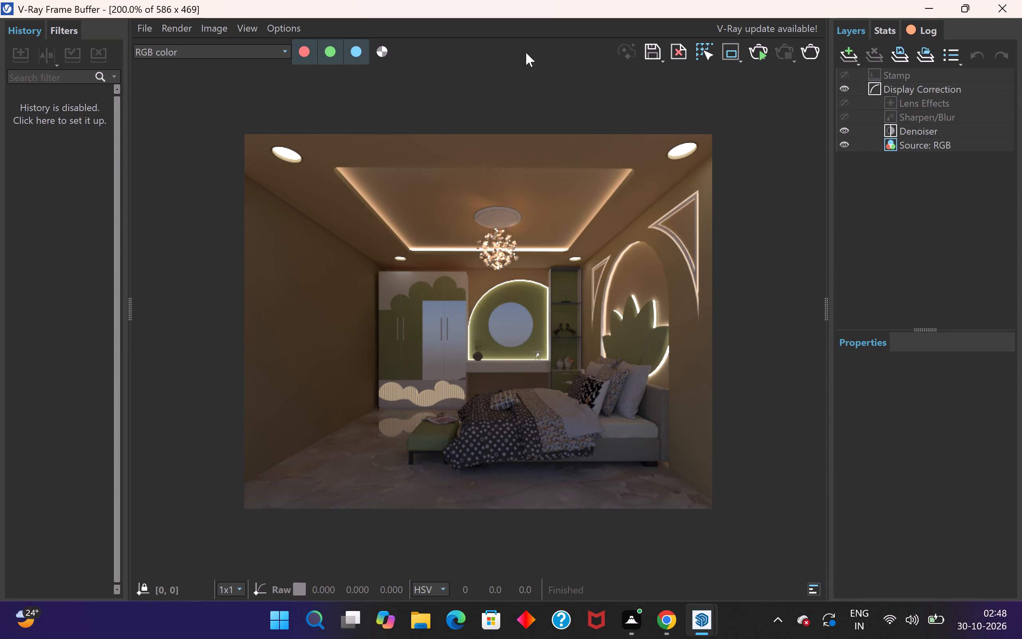
Save the finished render as a PNG named decoretive bed room in D: > Sketchup intership file > PDF FILE, and close the V-Ray windows.
click(648, 48)
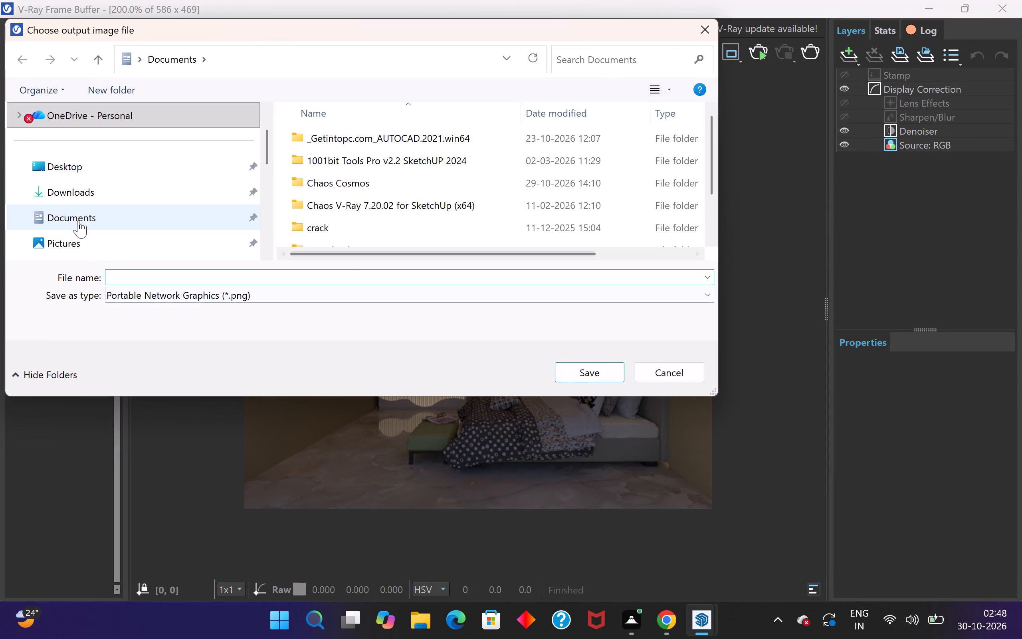
scroll(115, 252, down, 4)
click(114, 191)
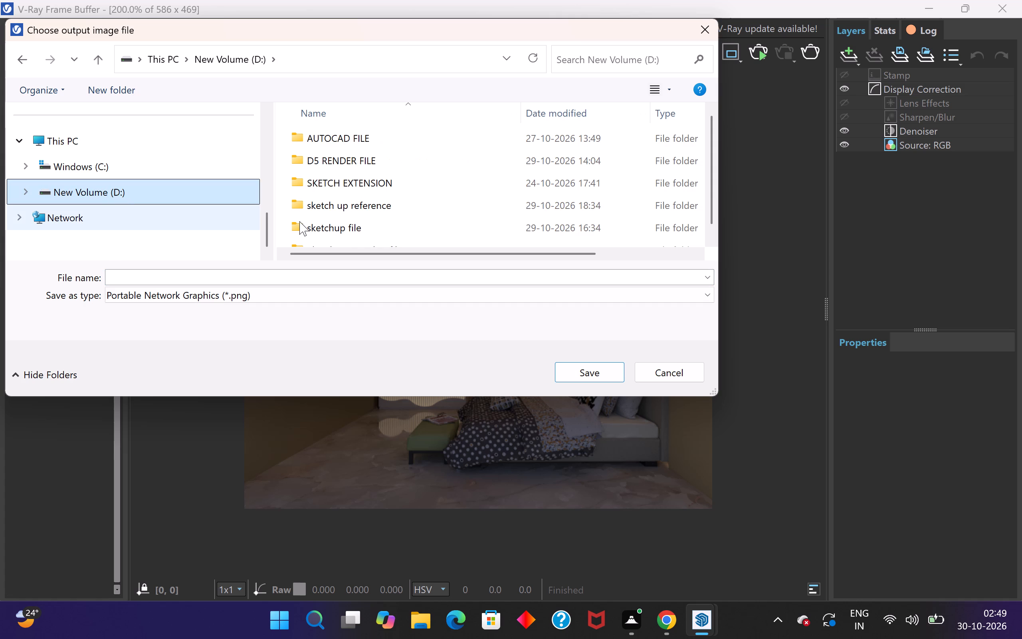
scroll(353, 204, down, 4)
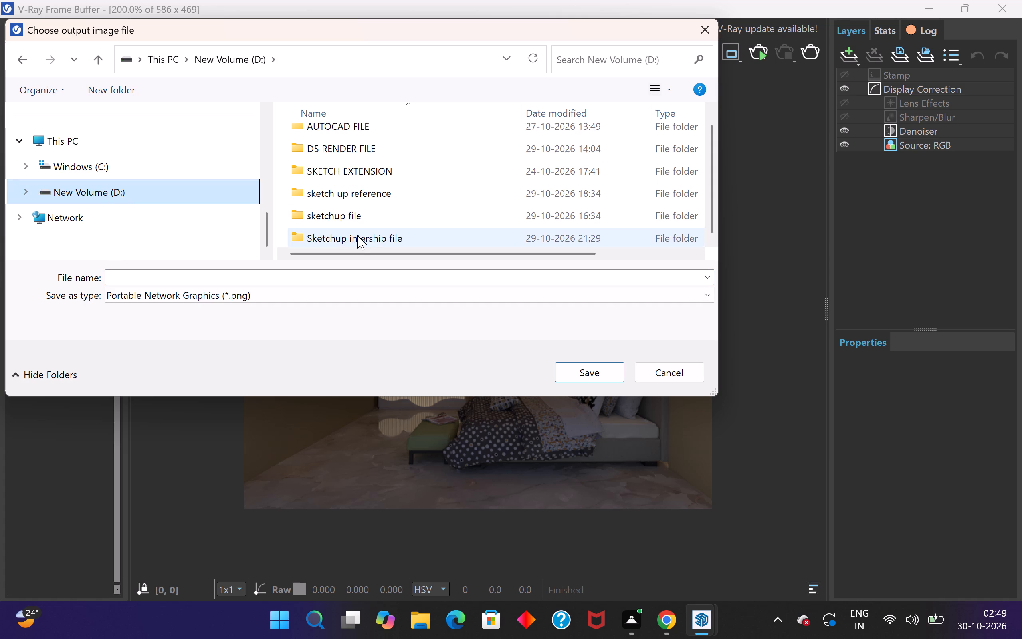
click(357, 235)
double_click(355, 235)
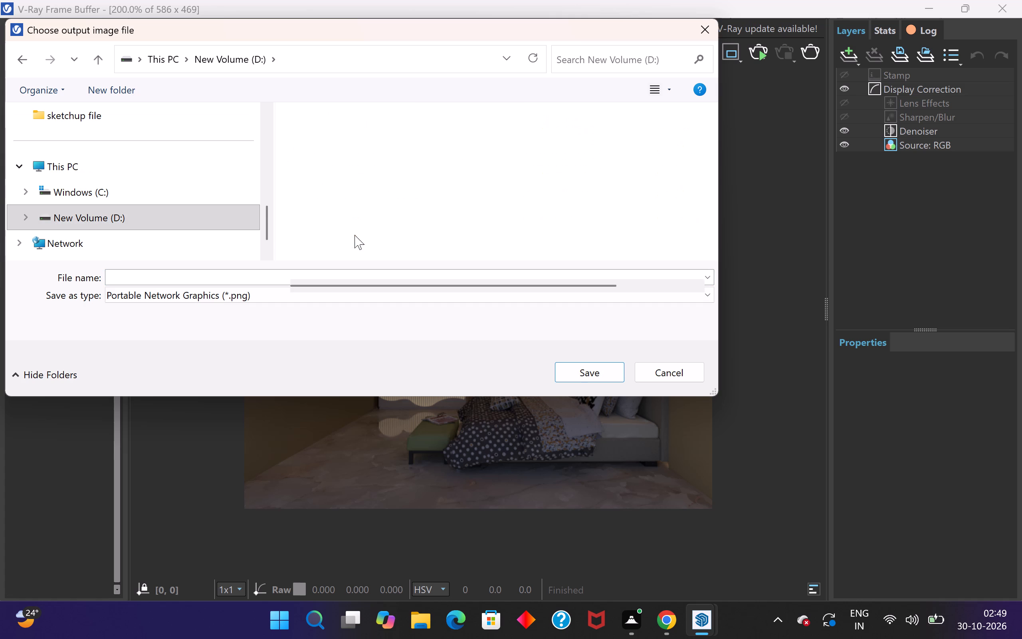
double_click(343, 170)
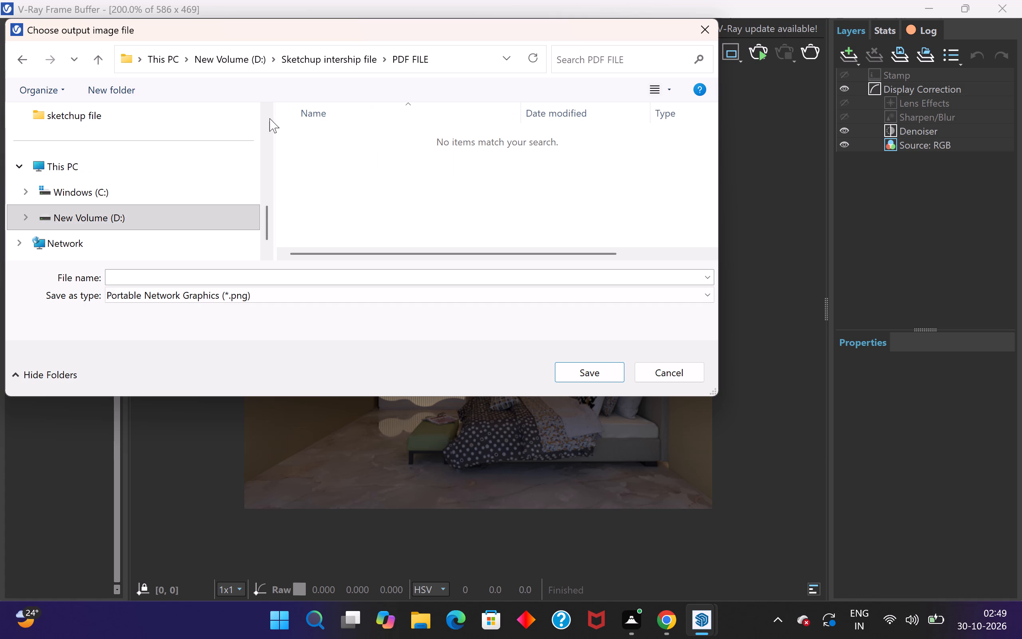
click(26, 59)
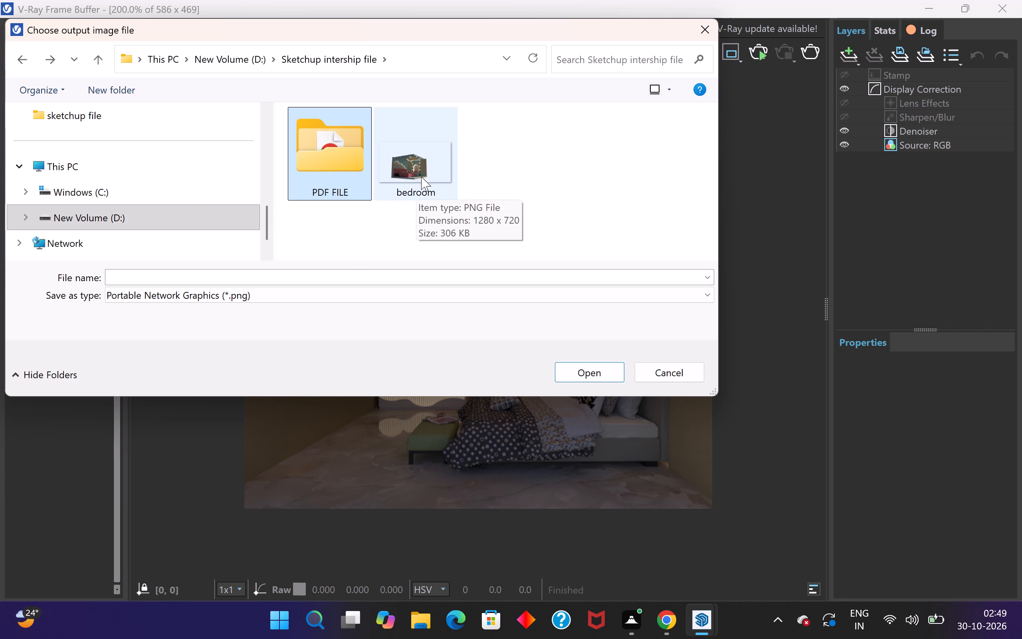
double_click(330, 173)
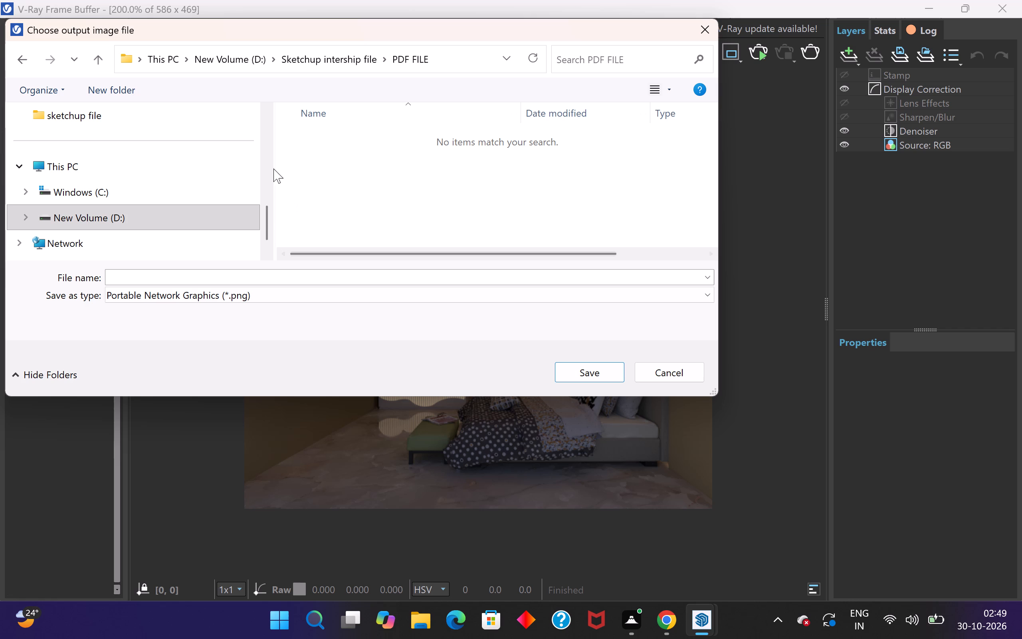
click(202, 280)
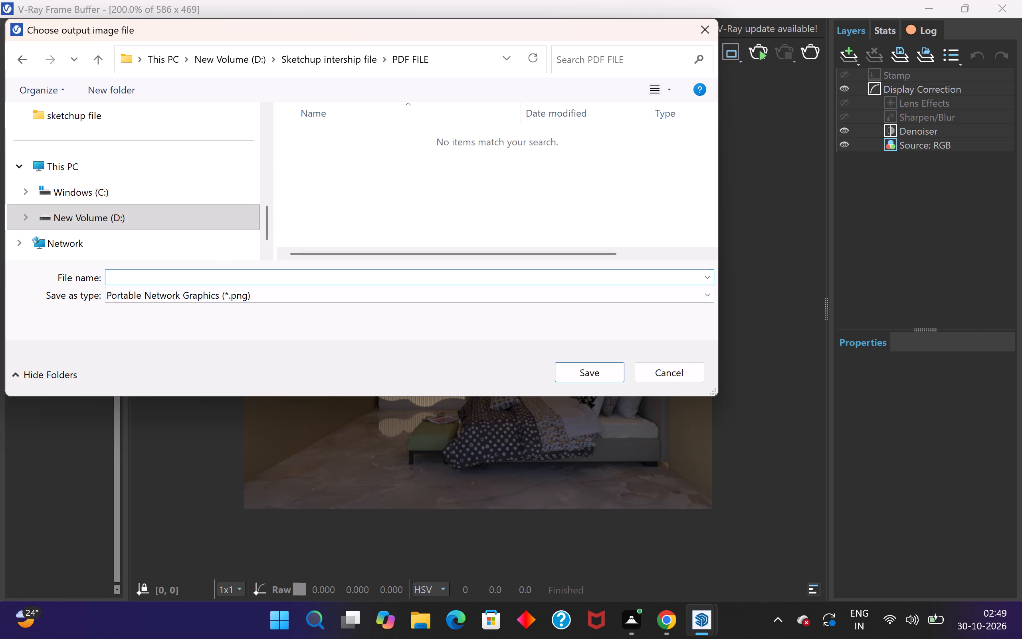
text(deco)
text(retive)
key(space)
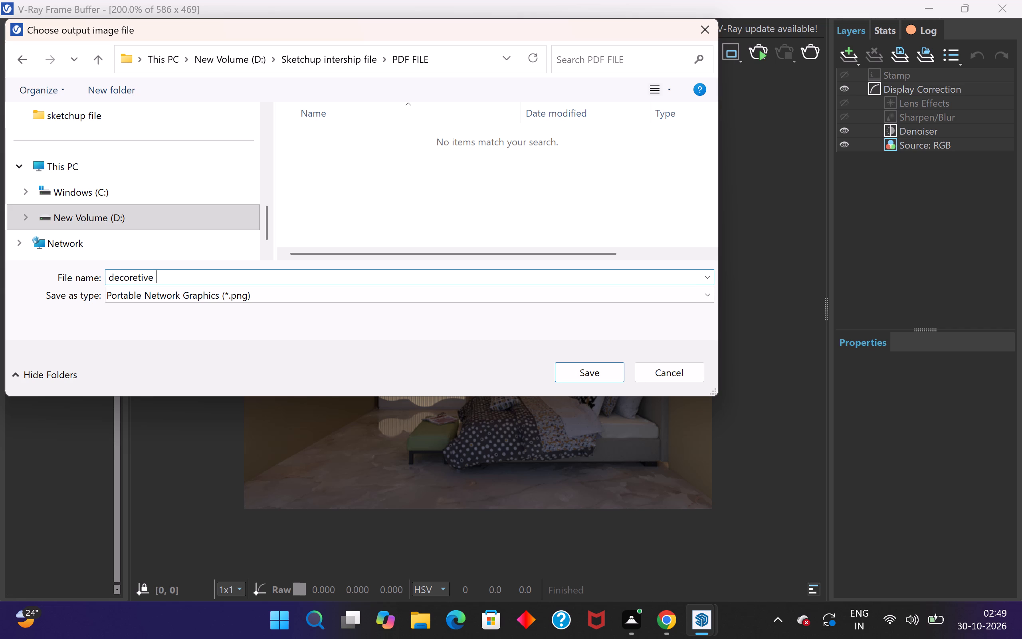
text(bed r)
text(oom)
click(586, 367)
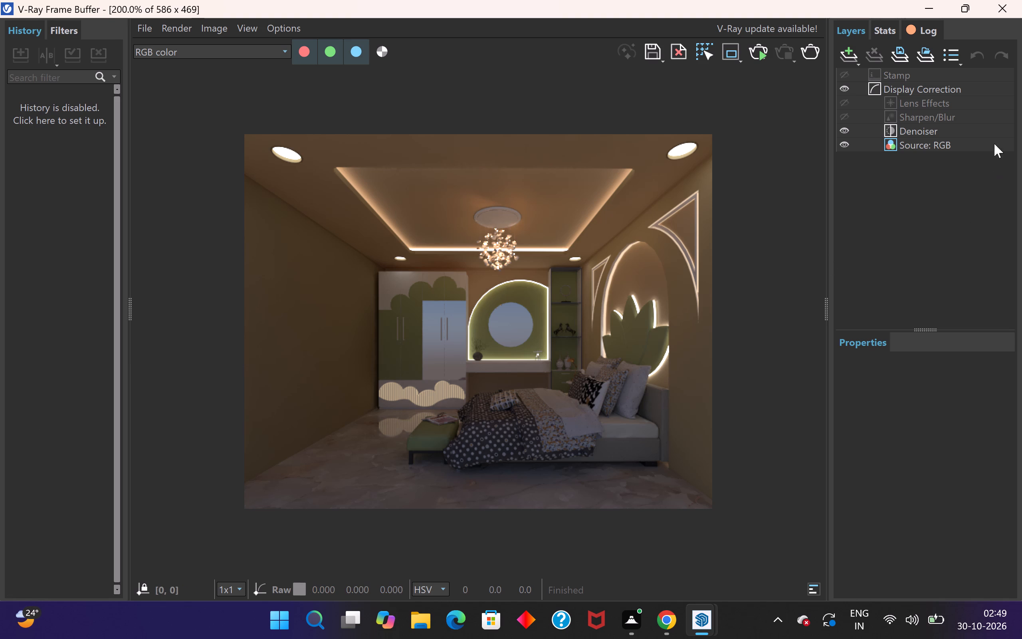
click(1000, 13)
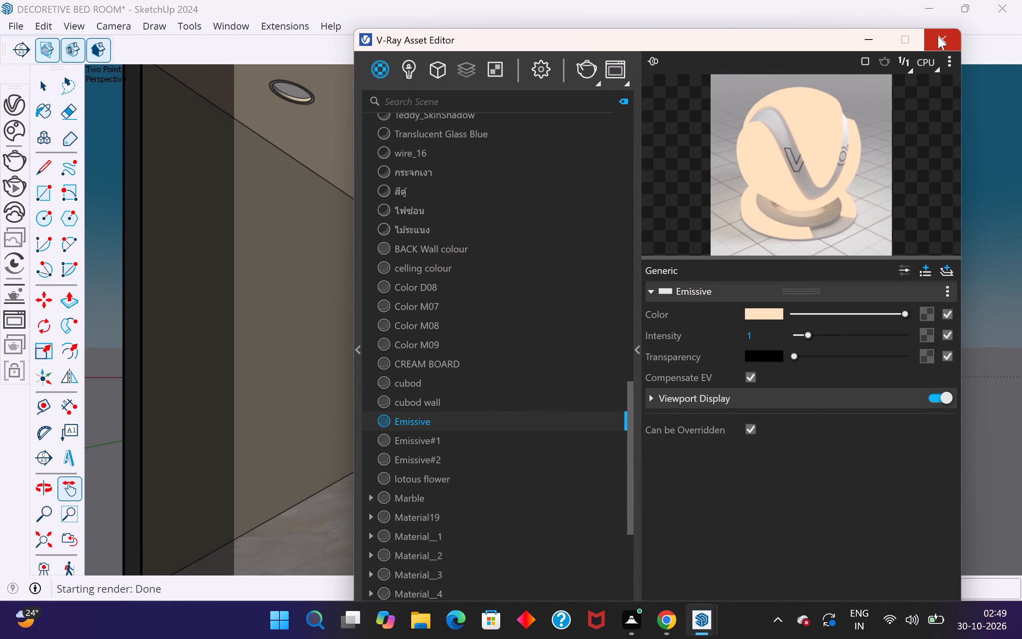
click(938, 36)
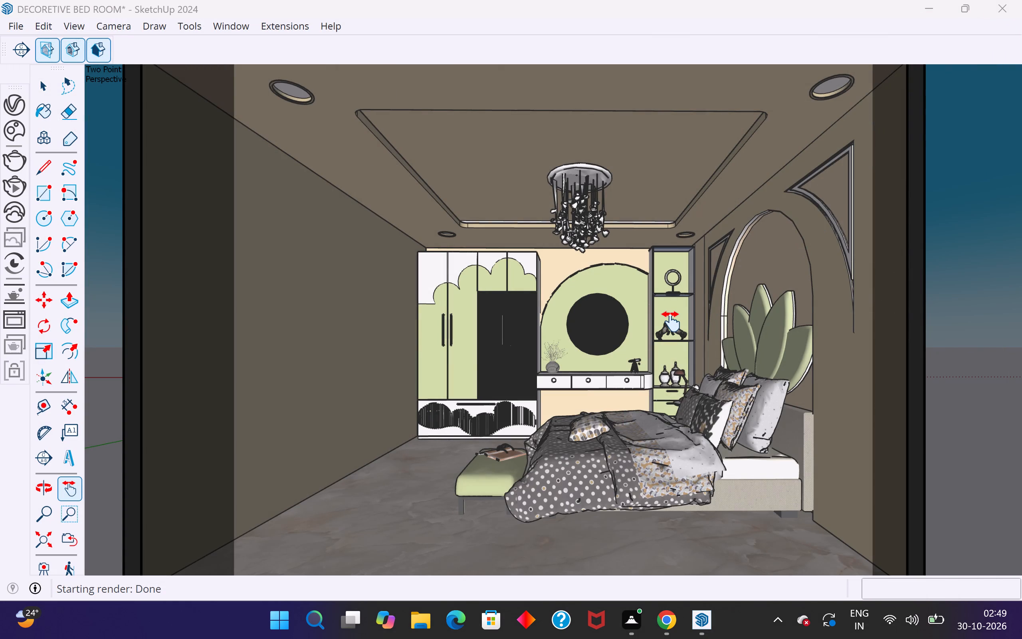
Orbit the camera from the frontal view to an angled view of the wardrobe, vanity and bed wall.
scroll(662, 396, down, 2)
scroll(592, 430, down, 1)
middle_drag(592, 430, 744, 470)
scroll(757, 451, up, 2)
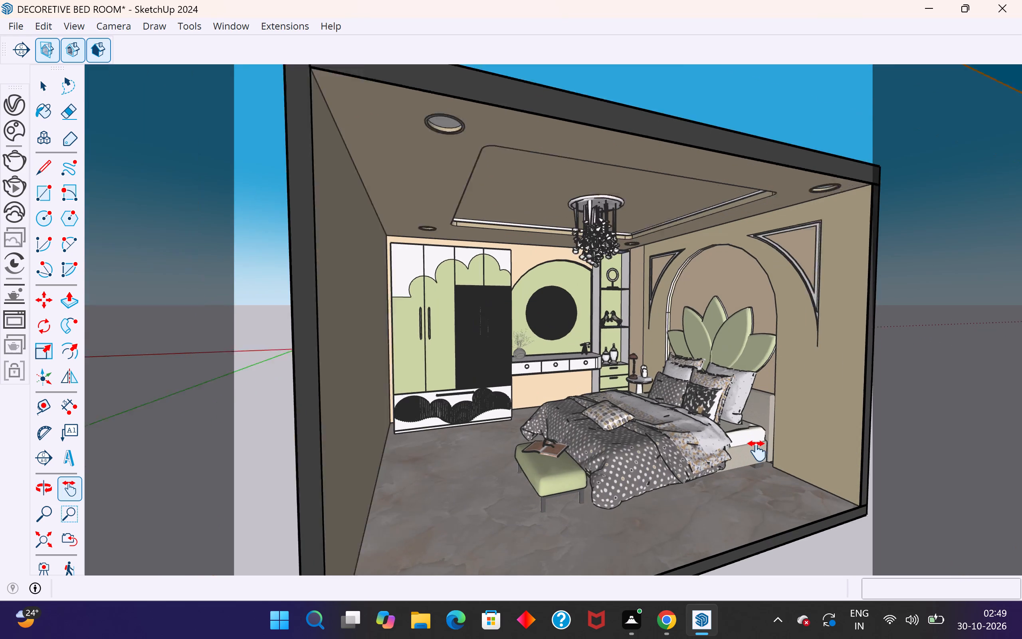
scroll(757, 451, up, 1)
middle_drag(745, 451, 778, 454)
scroll(621, 413, up, 1)
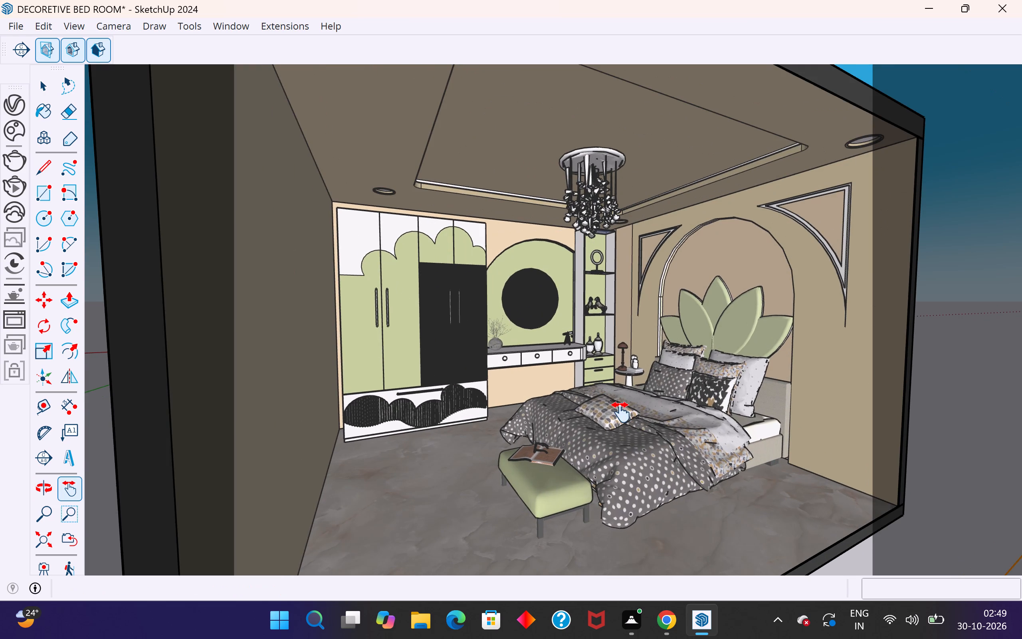
middle_click(621, 412)
scroll(623, 412, up, 1)
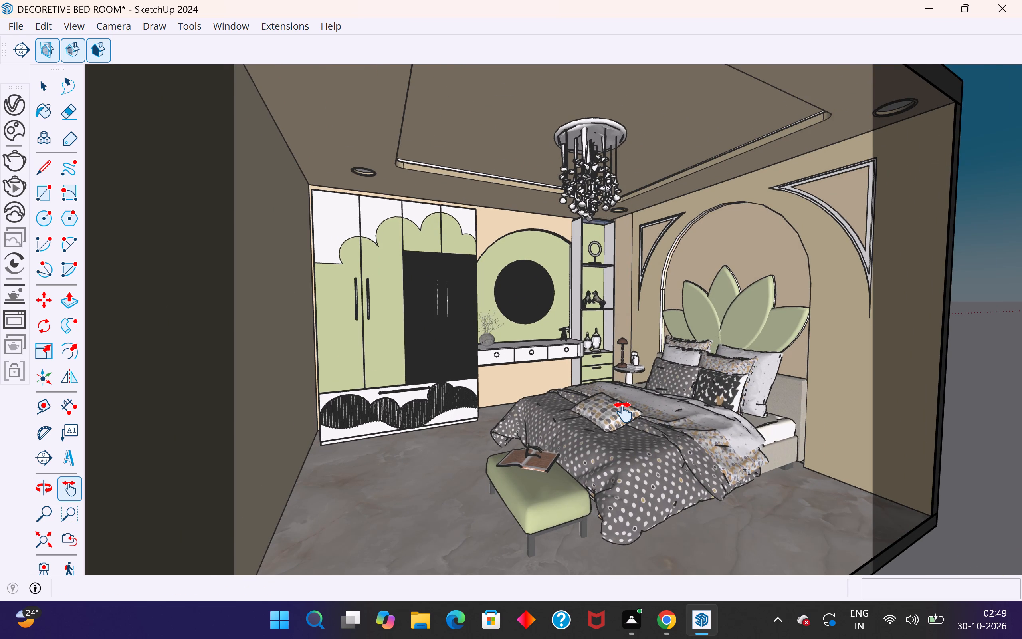
scroll(623, 412, up, 1)
middle_drag(623, 412, 637, 413)
Delete the section plane that cuts open the front of the bedroom.
scroll(618, 389, down, 2)
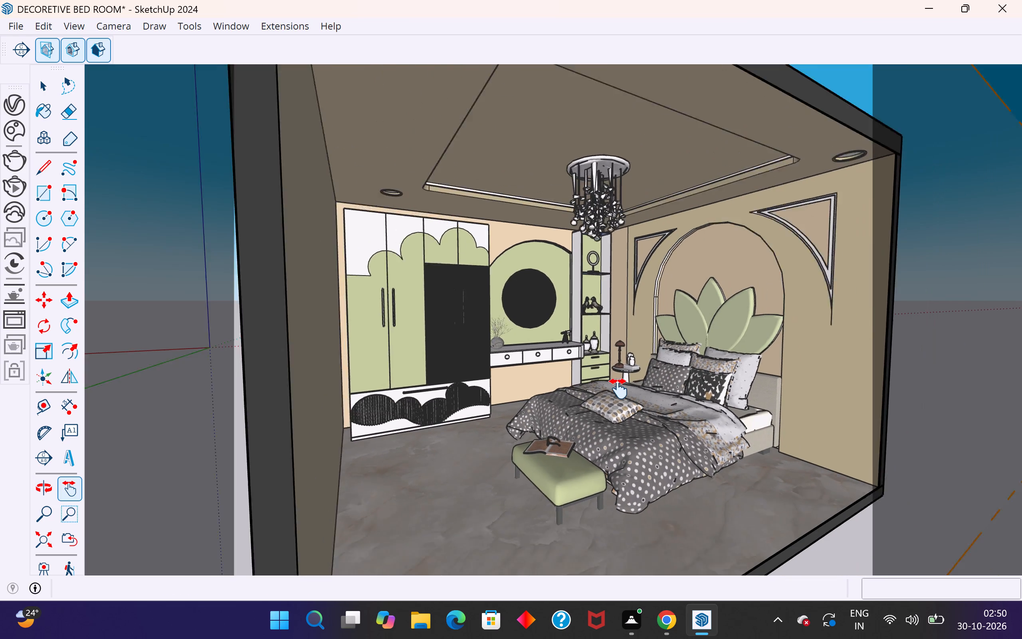
scroll(618, 389, down, 2)
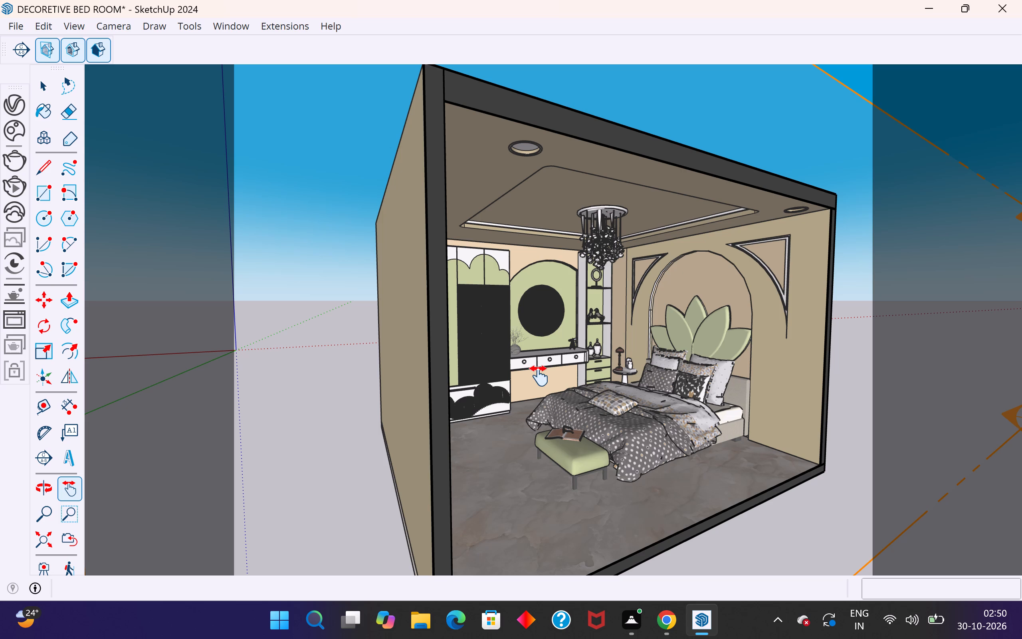
key(ctrl+z)
scroll(321, 443, down, 11)
drag(710, 277, 672, 339)
click(40, 86)
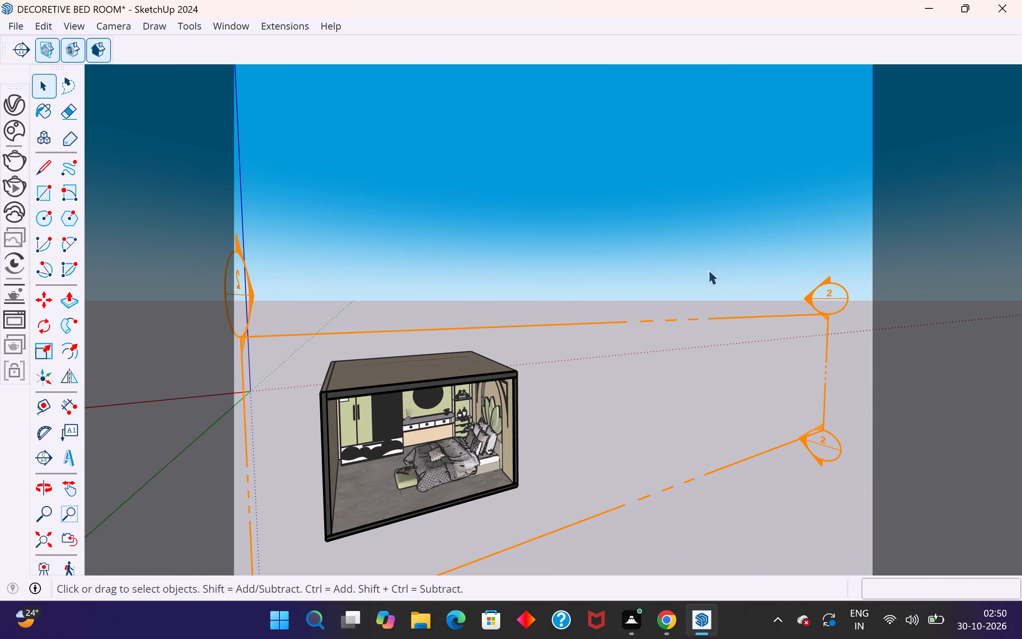
drag(708, 270, 663, 339)
key(Delete)
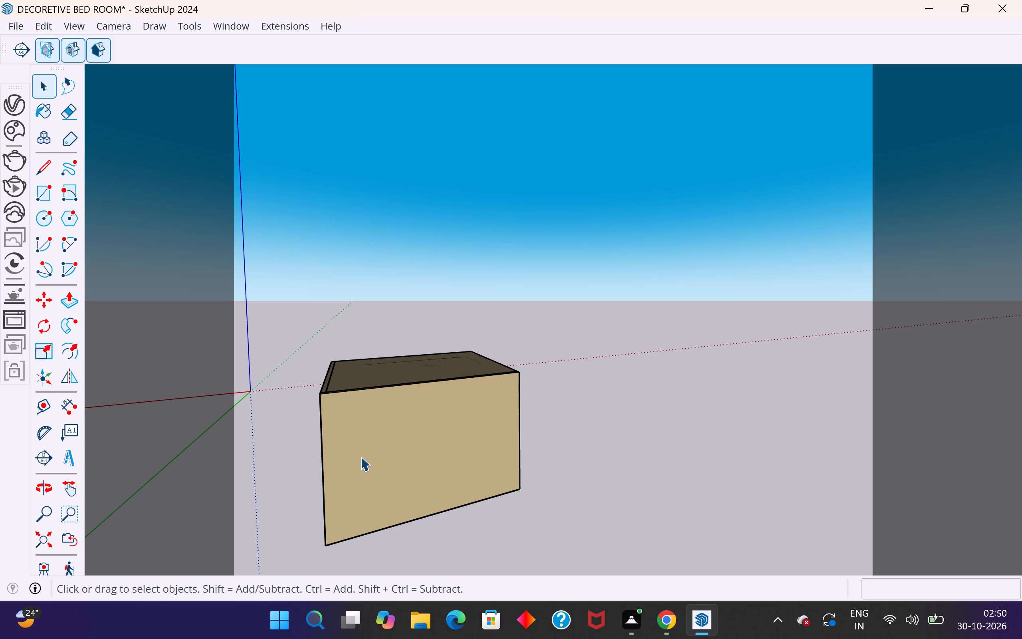
Hide the front wall group that closes off the bedroom.
scroll(332, 469, up, 2)
middle_drag(338, 469, 393, 452)
click(402, 435)
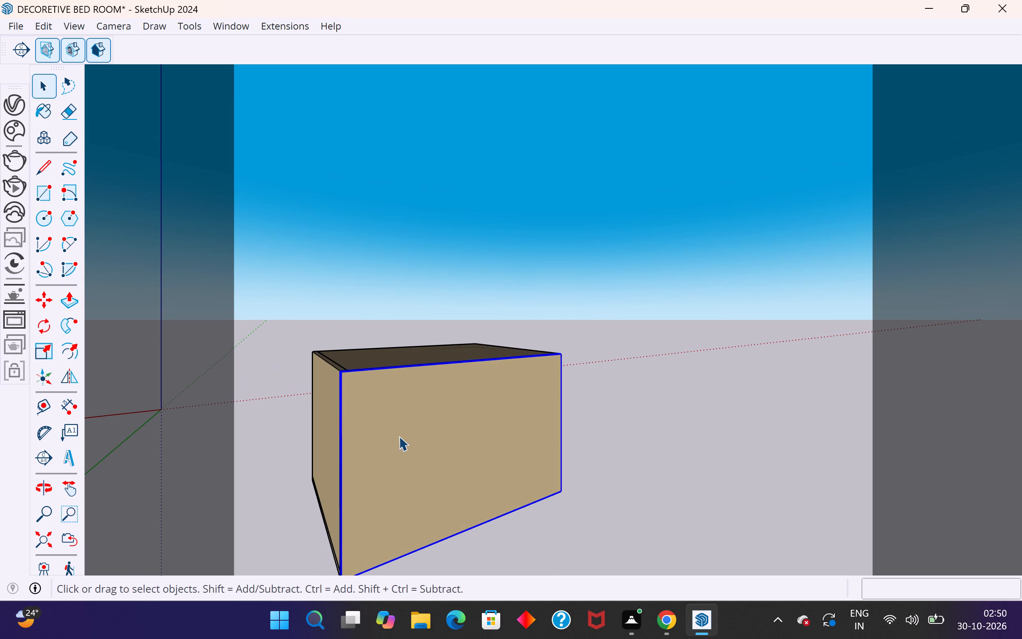
scroll(321, 433, up, 1)
right_click(369, 422)
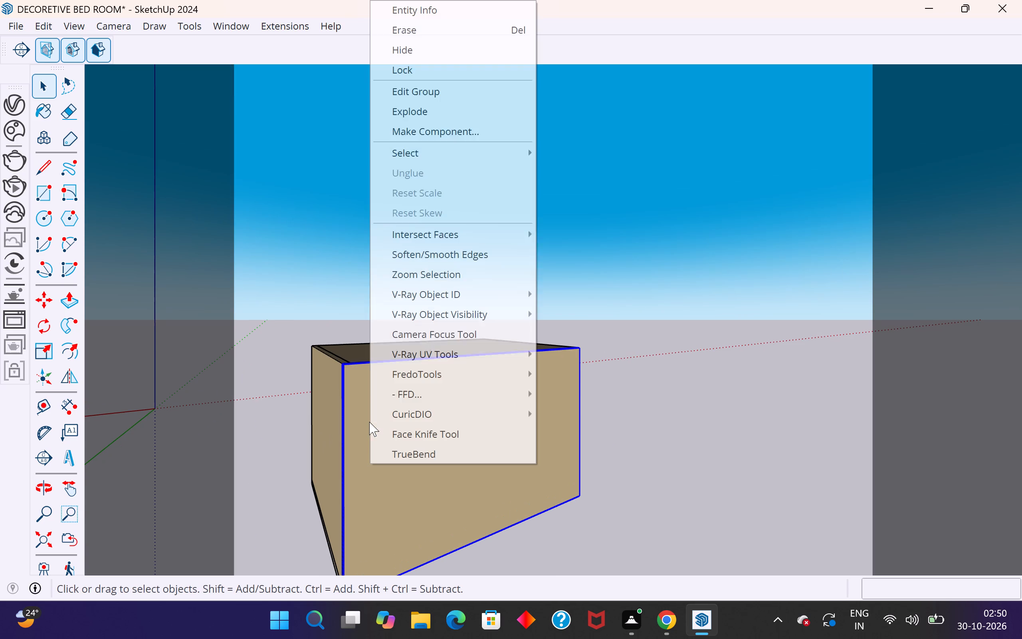
click(427, 54)
Frame an angled interior view through the open front with the wardrobe, chandelier, green bench, bed and lotus headboard inside the render area.
scroll(388, 406, up, 2)
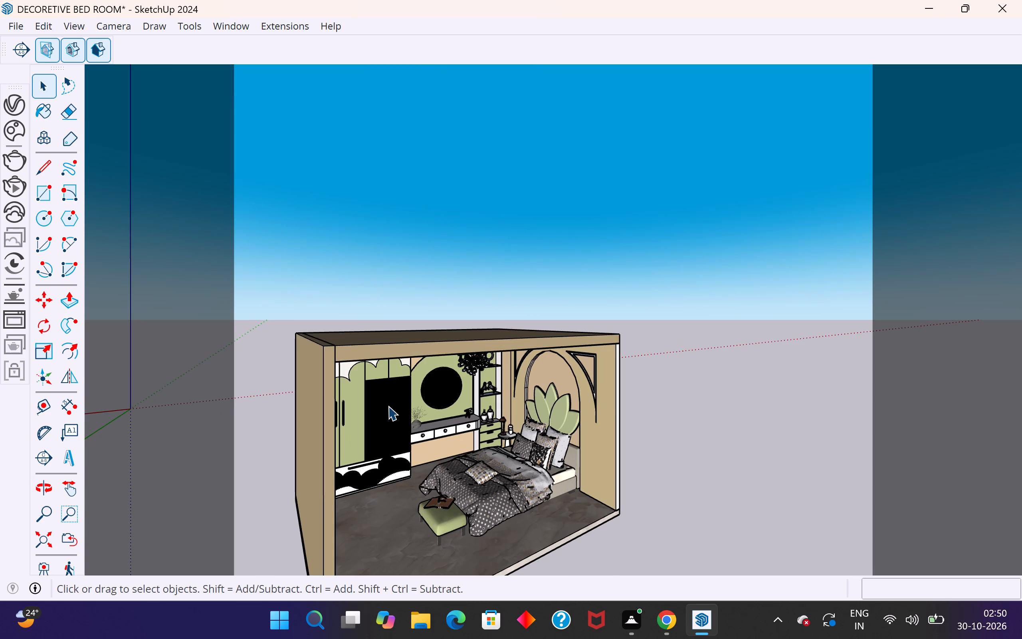
middle_drag(387, 401, 374, 363)
scroll(366, 444, up, 4)
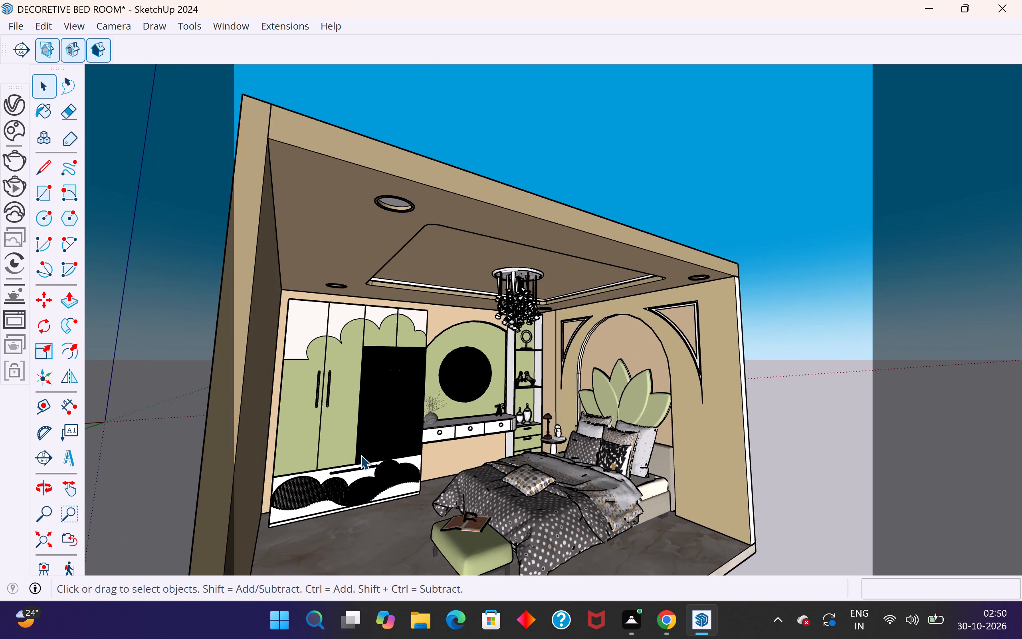
scroll(474, 361, down, 3)
scroll(414, 446, up, 4)
middle_drag(408, 436, 392, 443)
scroll(383, 447, up, 3)
middle_drag(405, 467, 393, 459)
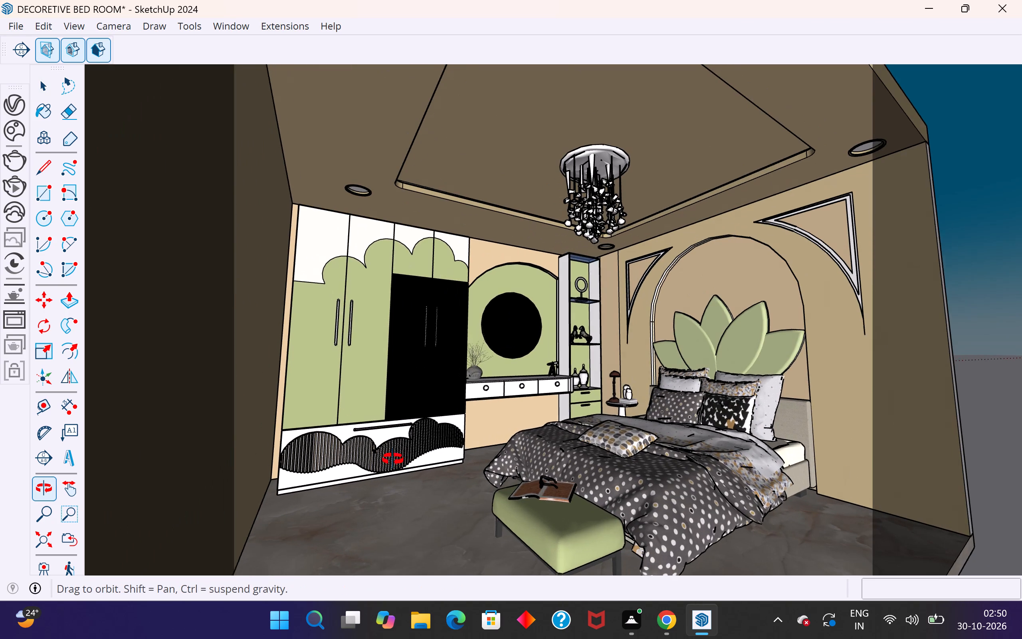
middle_drag(393, 459, 392, 459)
scroll(511, 364, down, 1)
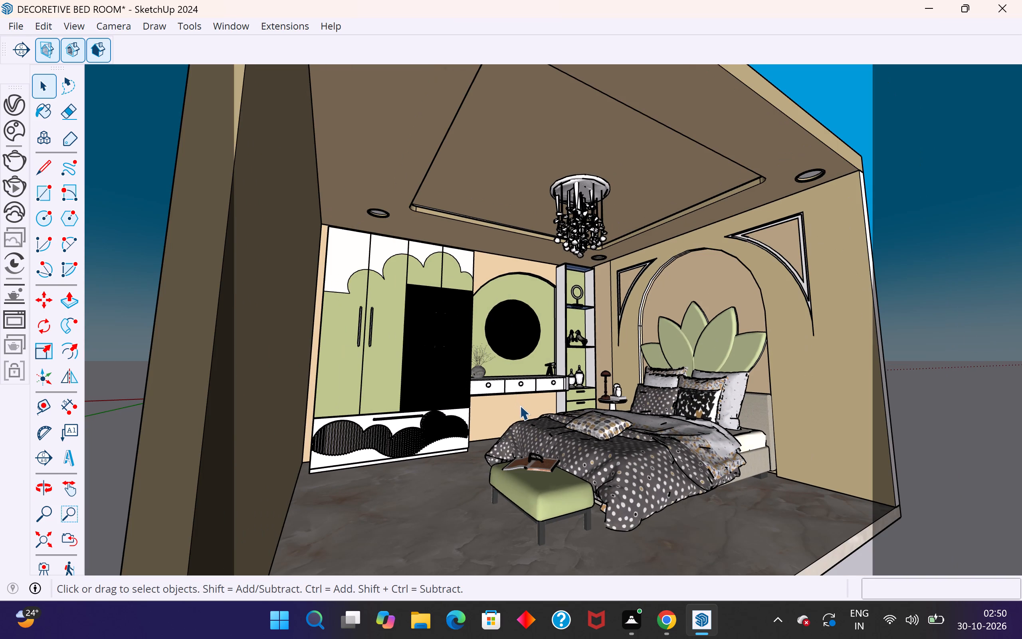
middle_drag(697, 361, 675, 409)
scroll(805, 312, down, 3)
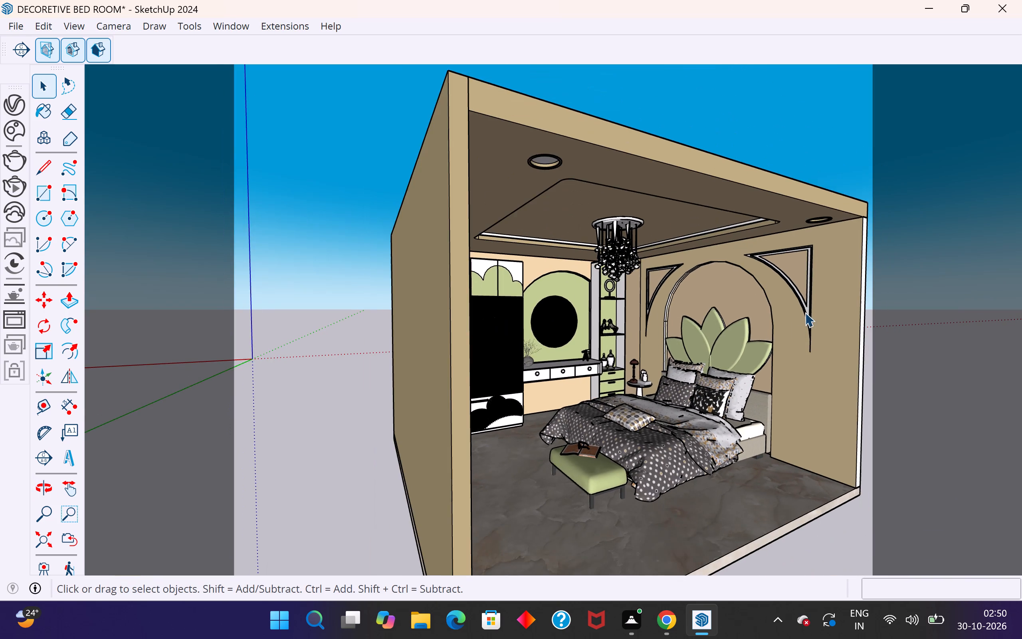
scroll(625, 522, up, 1)
scroll(842, 425, up, 3)
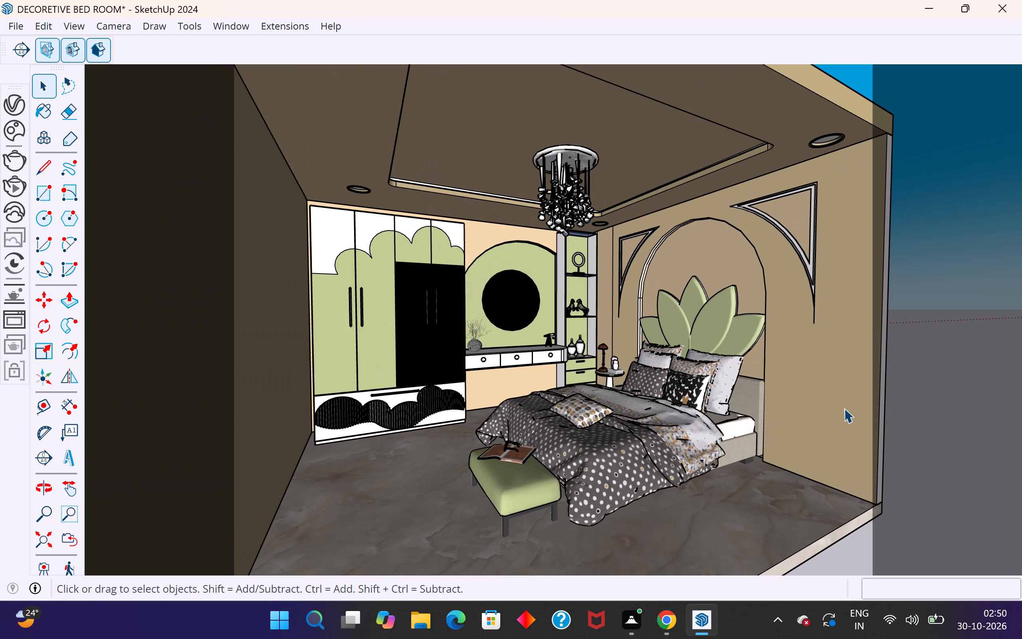
scroll(742, 432, up, 1)
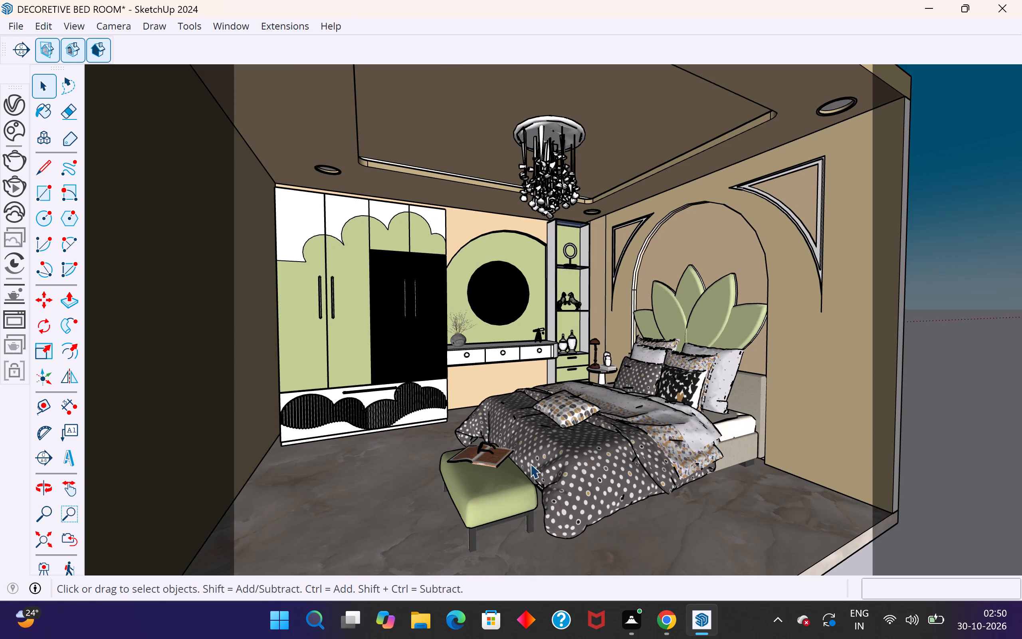
scroll(248, 96, up, 1)
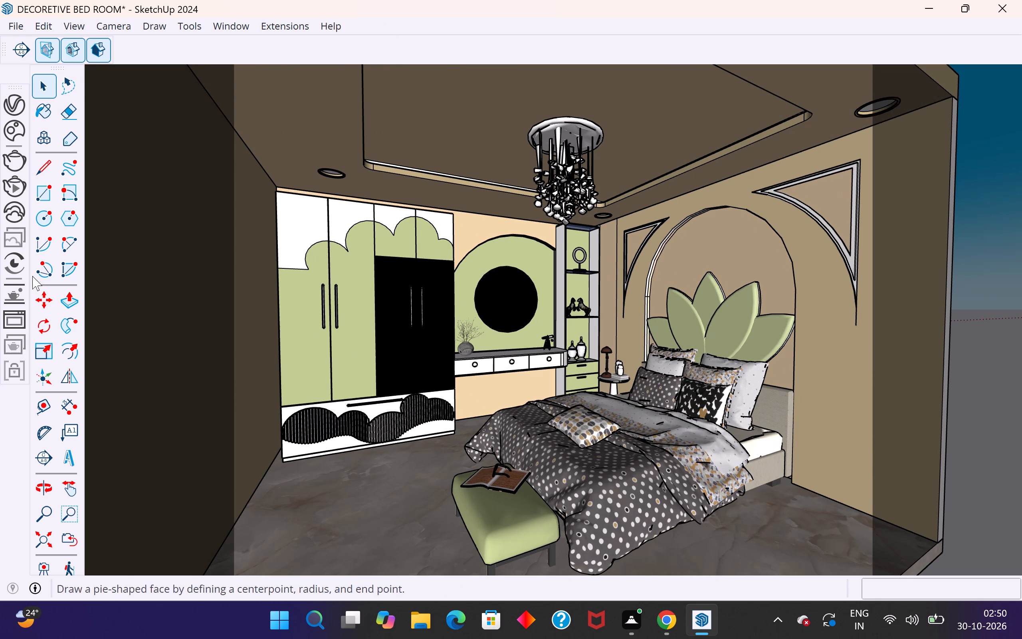
Start a V-Ray render of the new angled bedroom view from the Asset Editor and close the frame buffer.
click(15, 109)
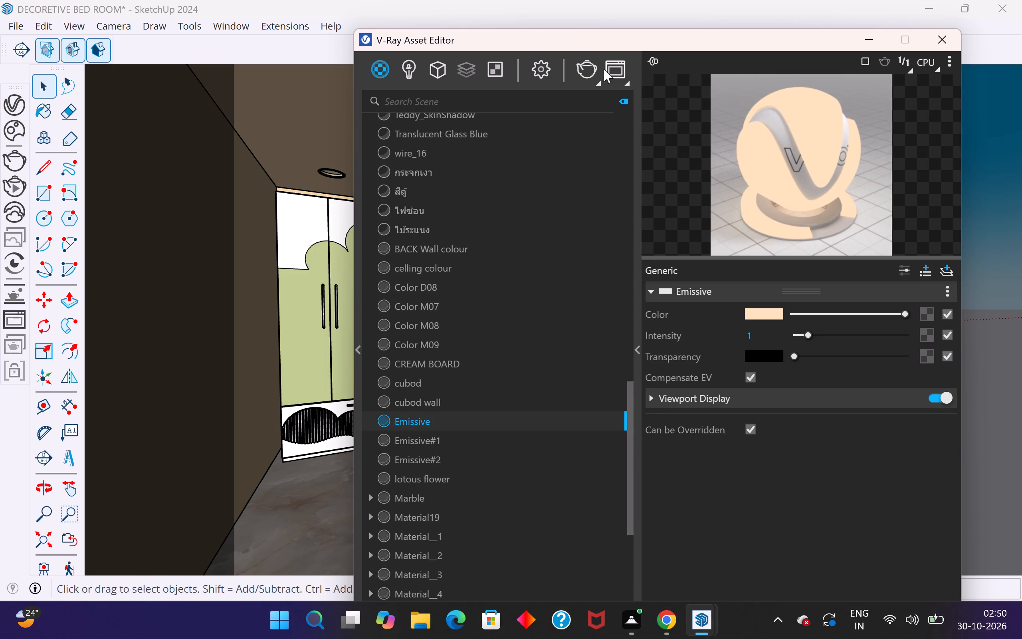
click(592, 67)
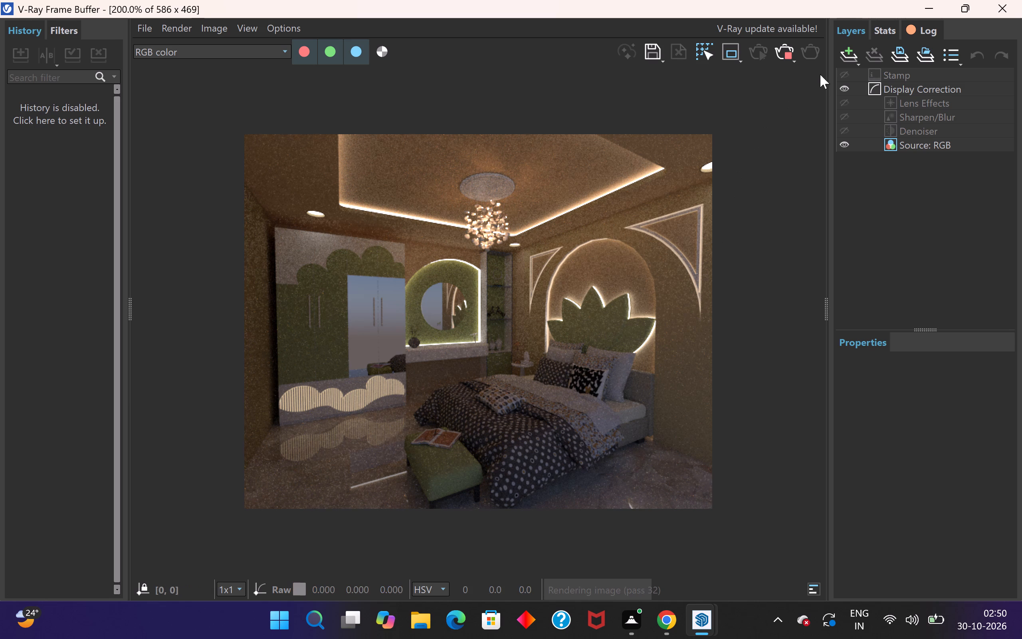
click(1005, 14)
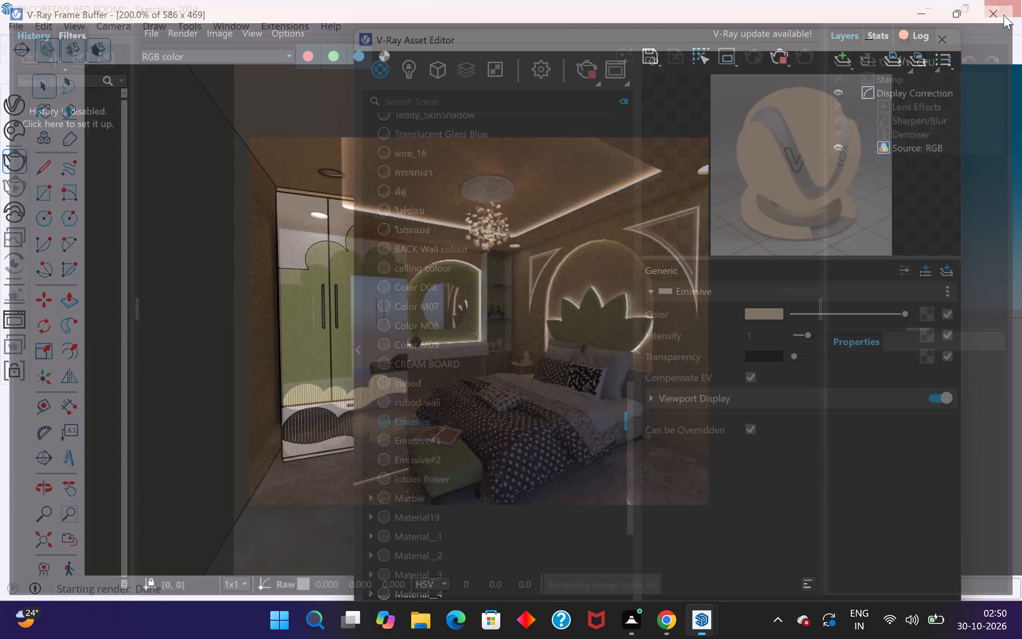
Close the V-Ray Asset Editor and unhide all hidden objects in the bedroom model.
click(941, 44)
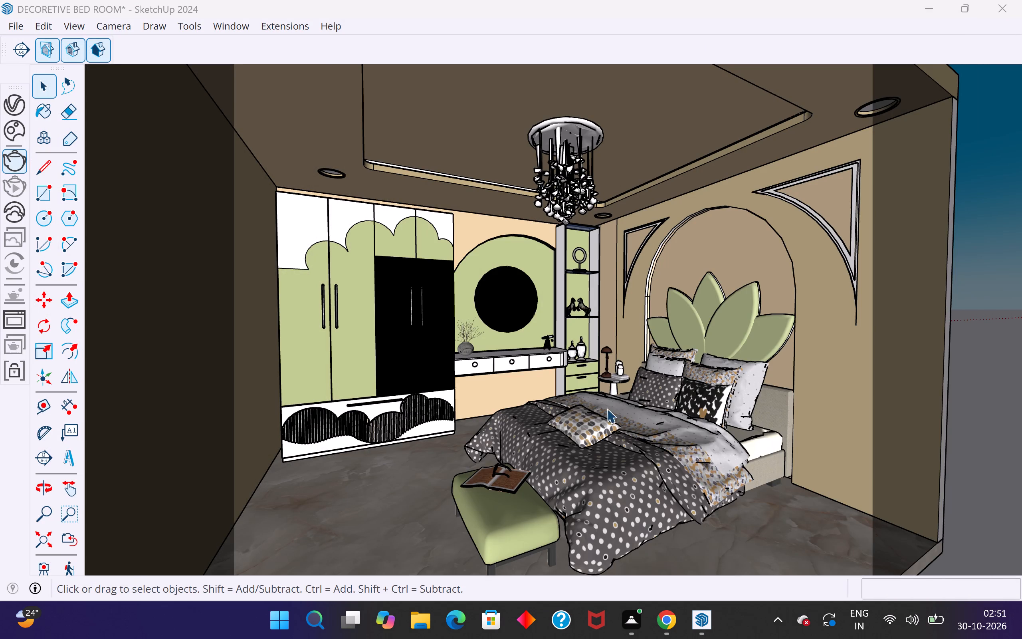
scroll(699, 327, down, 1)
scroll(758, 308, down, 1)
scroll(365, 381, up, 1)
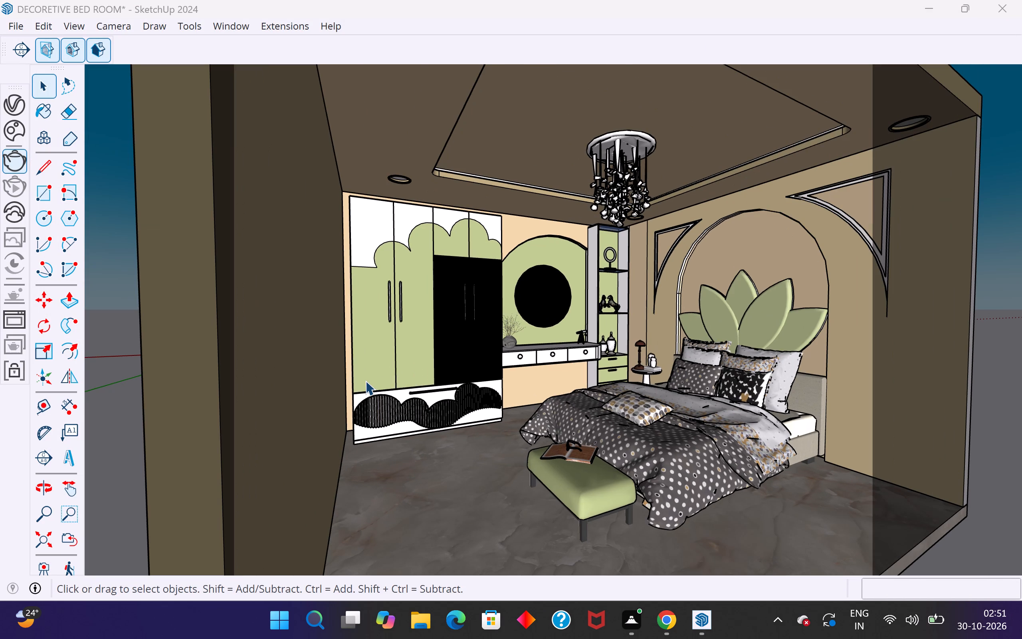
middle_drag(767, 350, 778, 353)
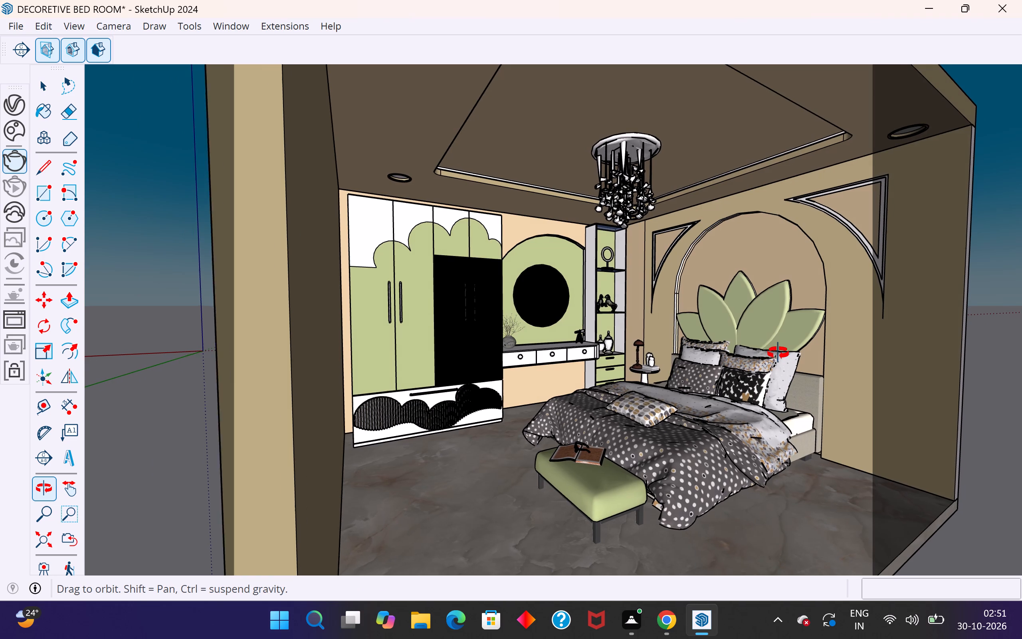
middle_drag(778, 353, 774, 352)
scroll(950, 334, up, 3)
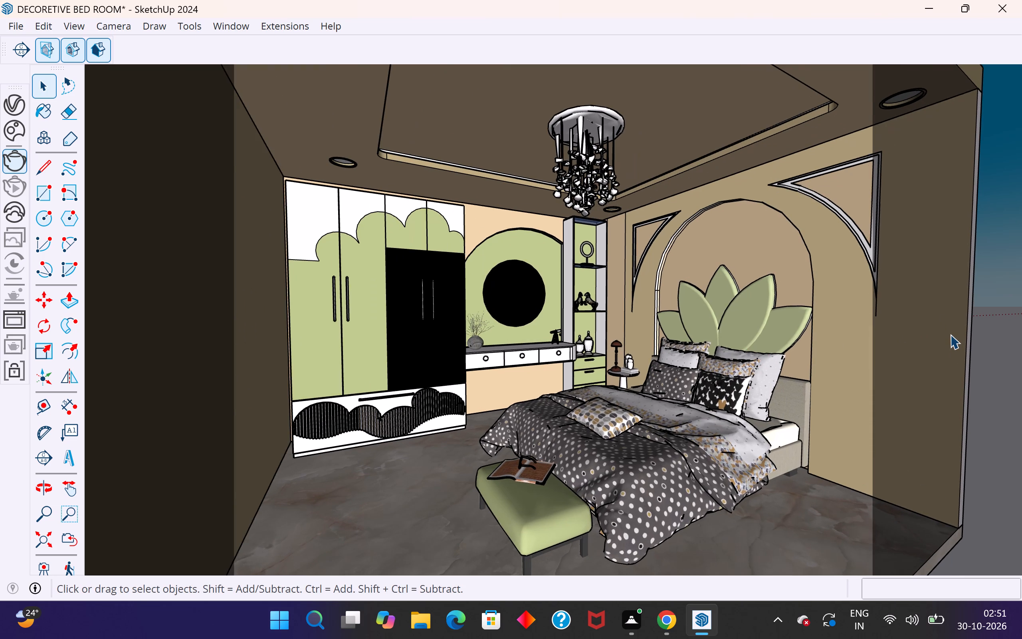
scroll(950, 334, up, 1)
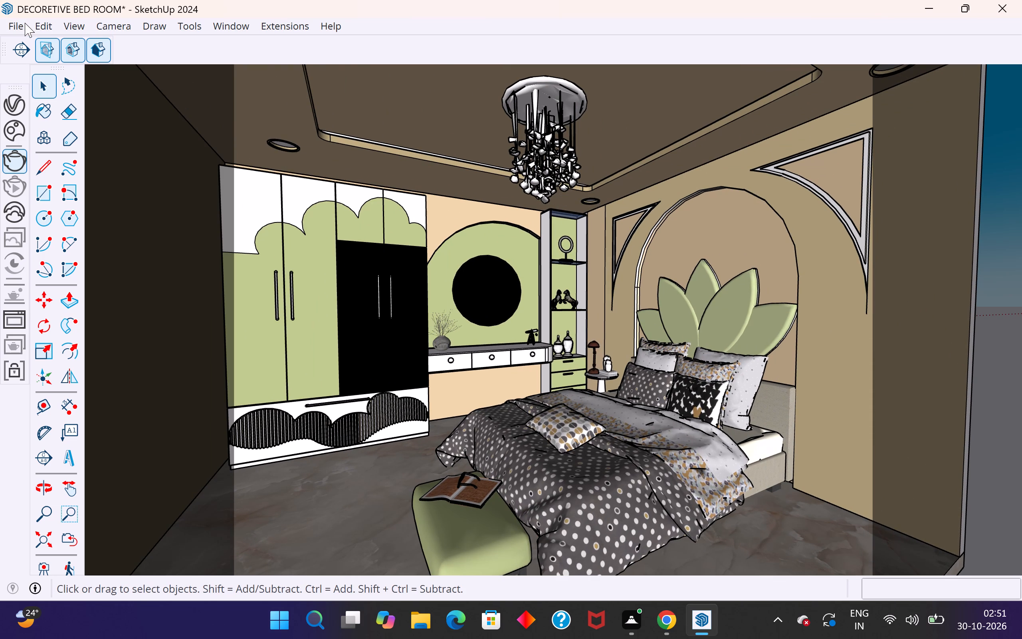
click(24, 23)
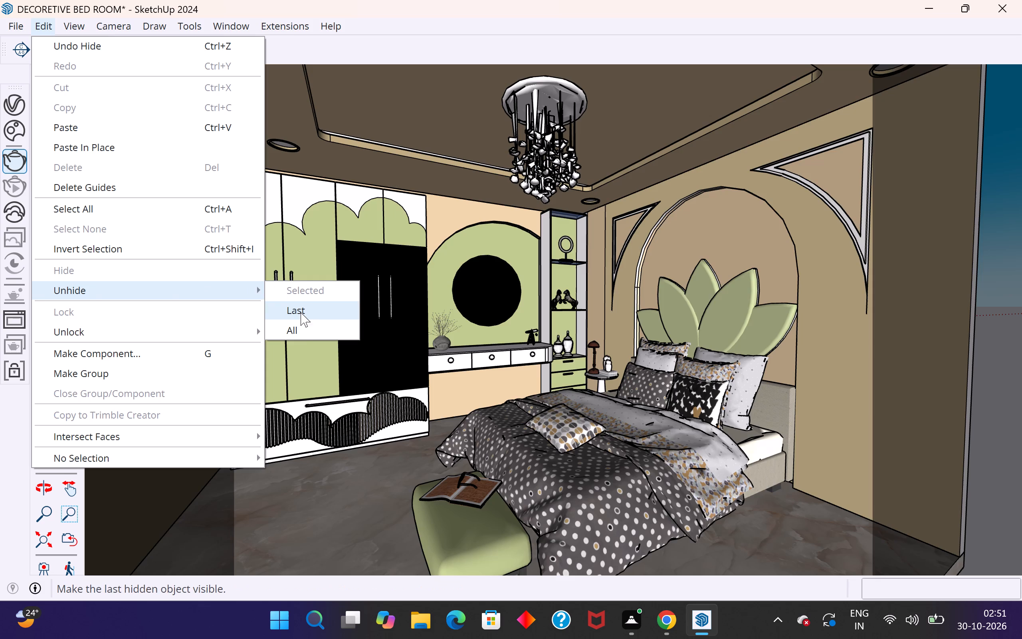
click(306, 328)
Hide the front wall group that blocks the view into the bedroom.
scroll(313, 327, up, 8)
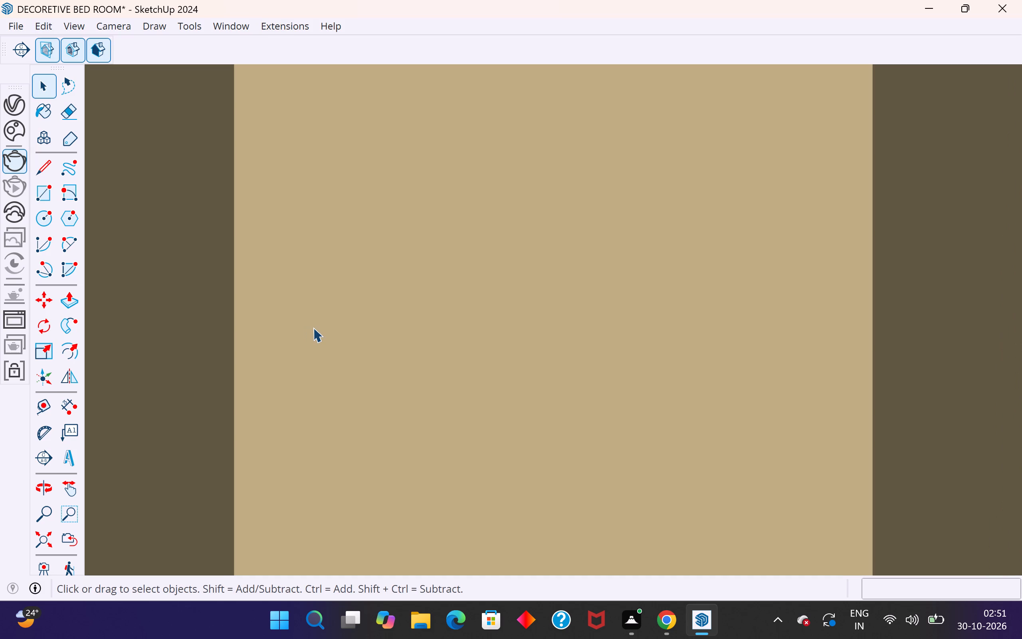
scroll(313, 327, up, 20)
scroll(313, 327, up, 9)
scroll(315, 319, up, 15)
middle_drag(315, 314, 542, 351)
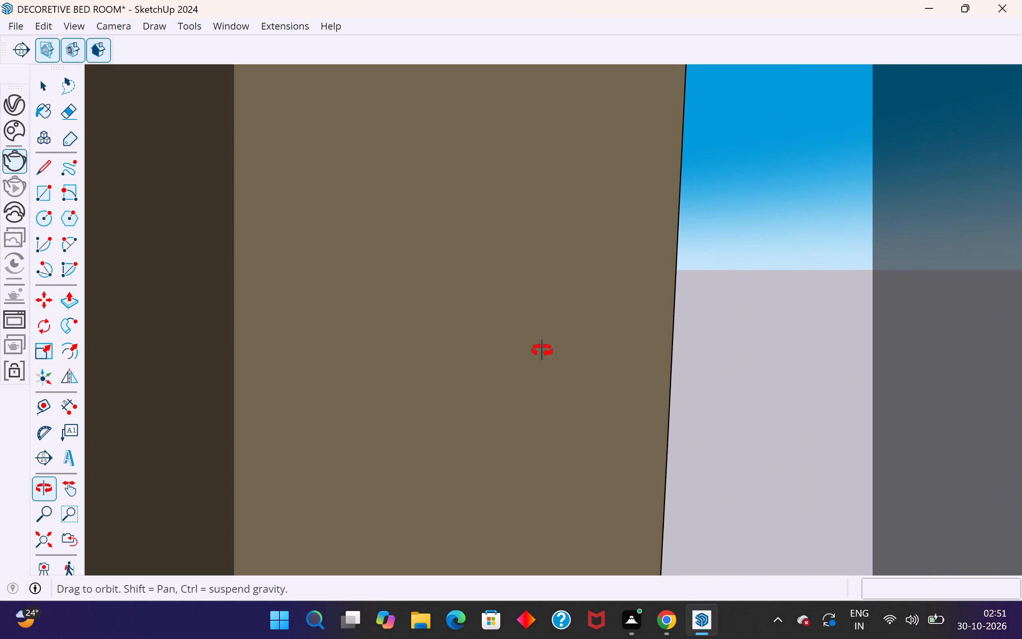
middle_drag(542, 351, 358, 362)
scroll(511, 361, up, 1)
scroll(535, 399, down, 13)
scroll(367, 385, down, 5)
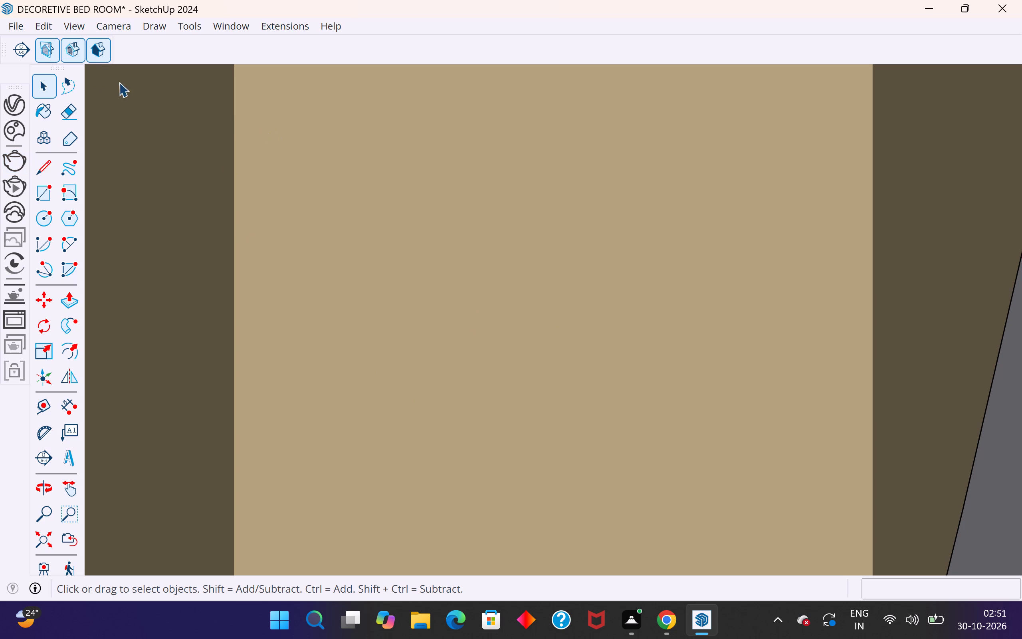
click(449, 183)
right_click(302, 157)
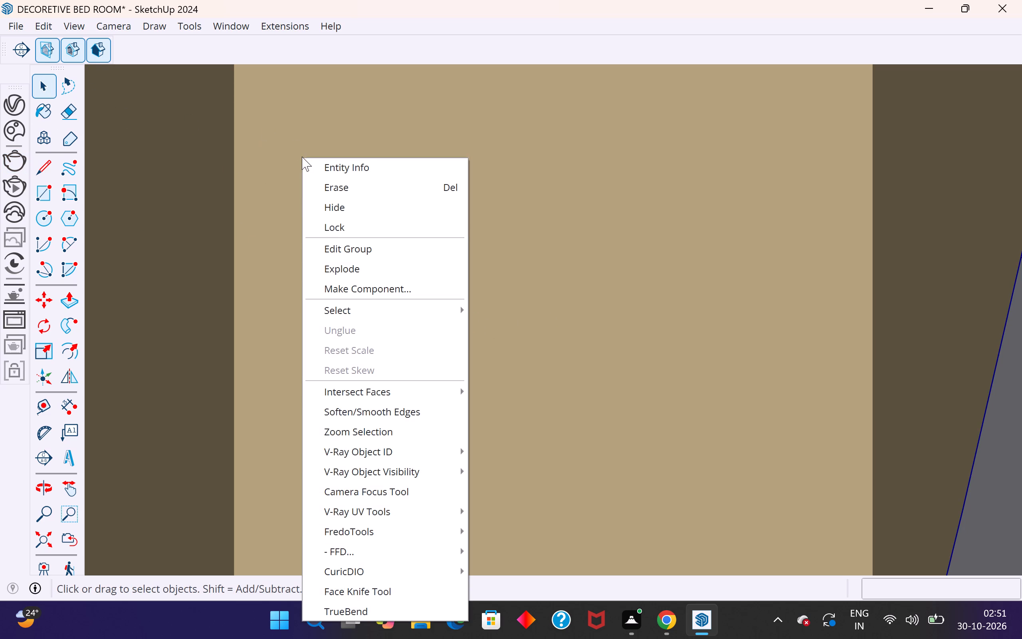
click(341, 204)
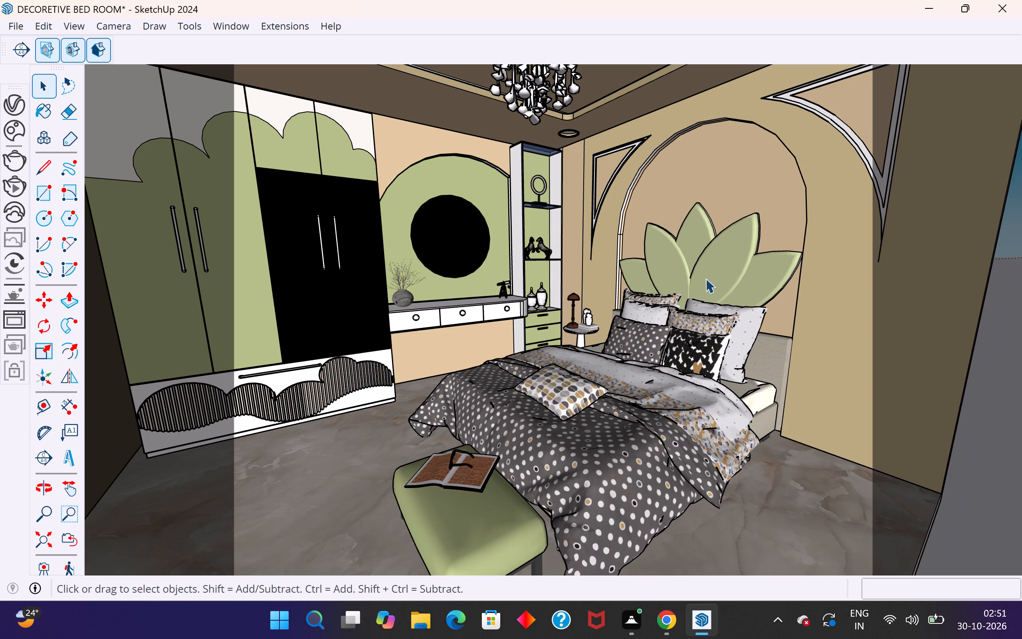
Frame a slightly raised, wider angled interior view with the full wardrobe, ceiling recess, chandelier, green bench, bed and lotus headboard inside the render area.
scroll(788, 310, down, 3)
middle_drag(713, 292, 694, 253)
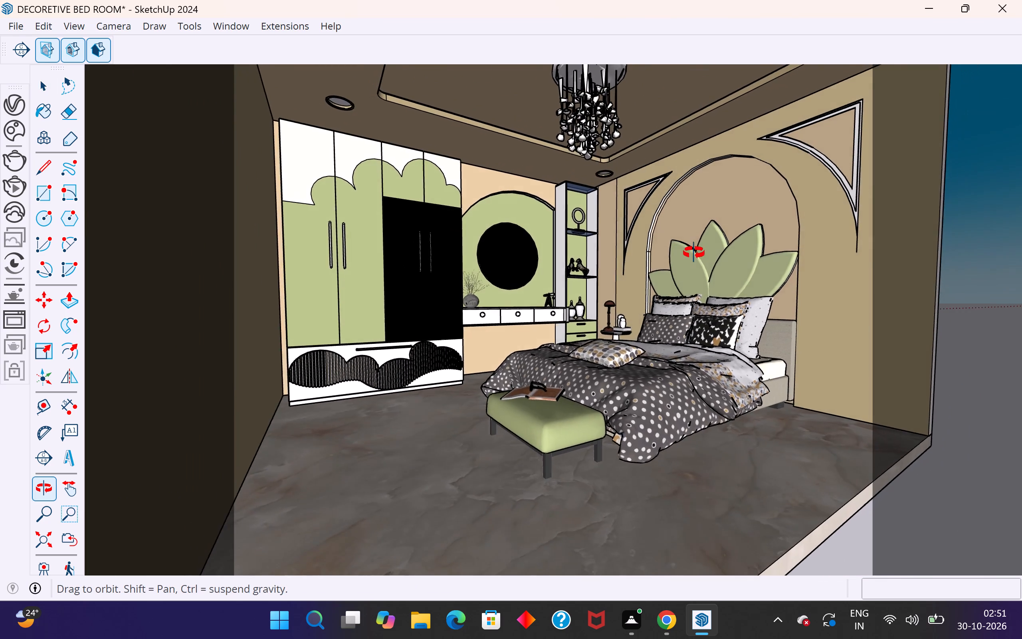
middle_drag(694, 253, 701, 264)
scroll(689, 294, down, 3)
scroll(597, 131, up, 5)
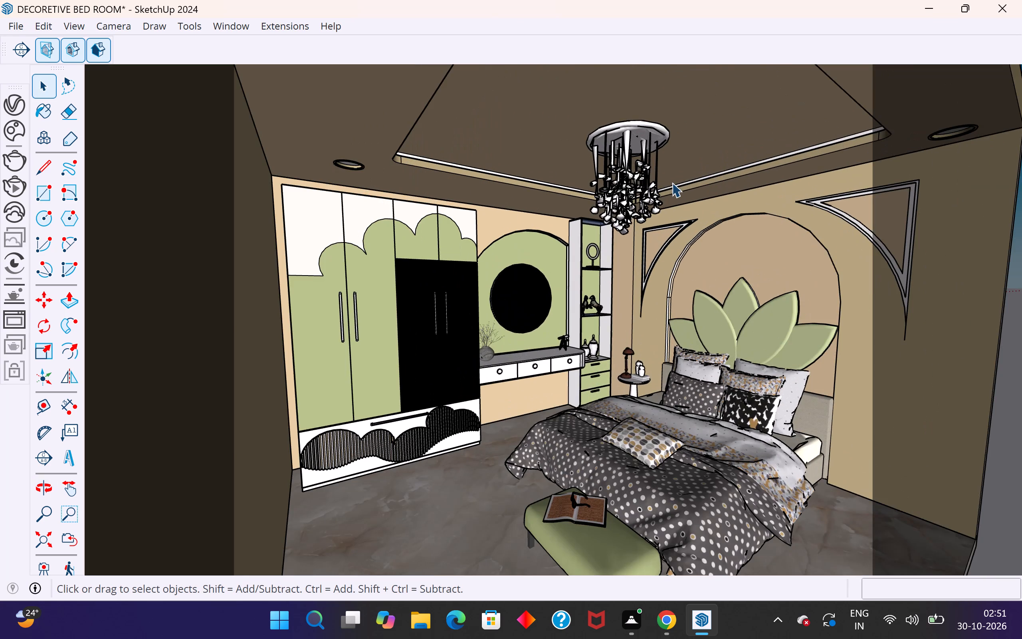
middle_drag(669, 181, 656, 179)
scroll(561, 155, down, 1)
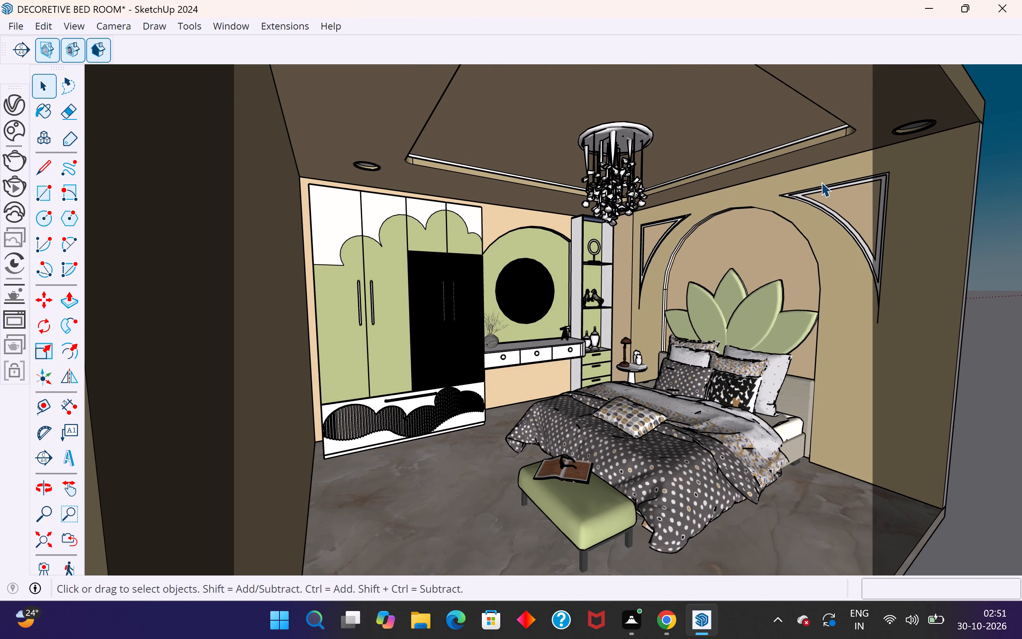
scroll(502, 223, down, 1)
scroll(777, 217, up, 1)
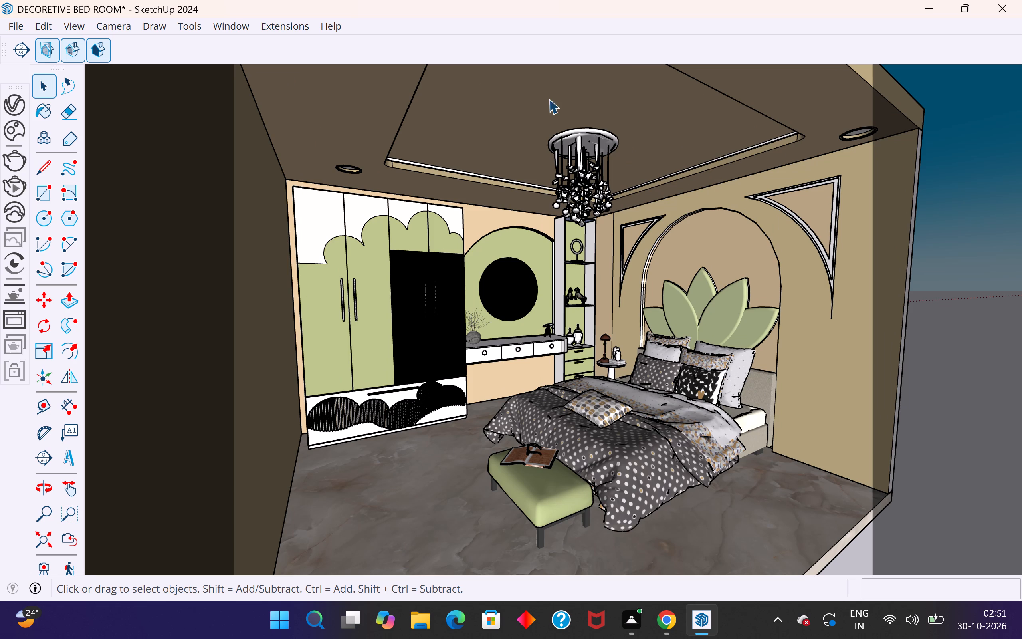
scroll(424, 87, up, 1)
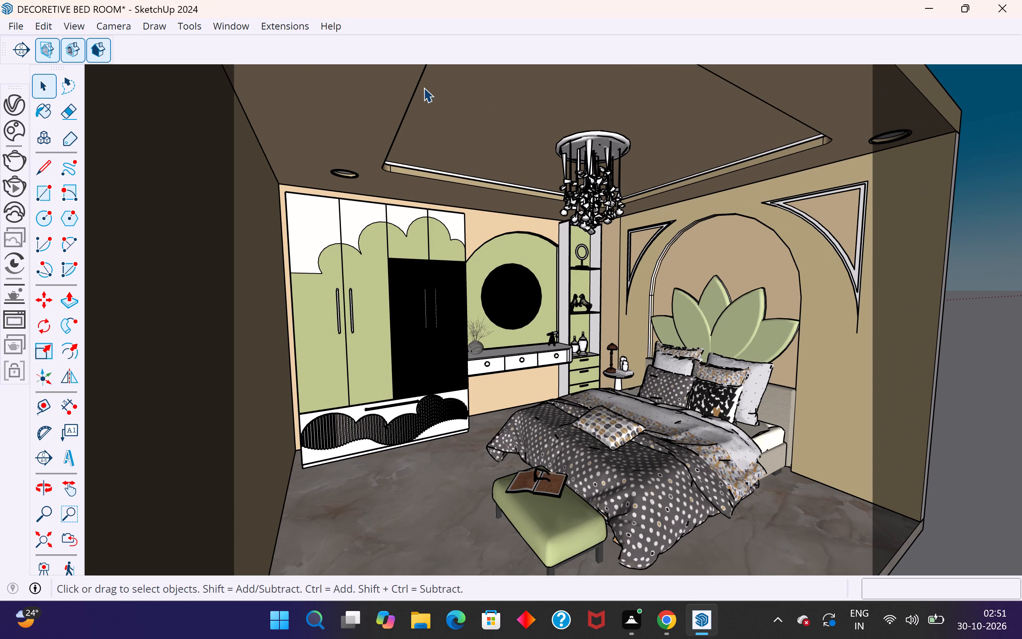
middle_drag(394, 147, 402, 146)
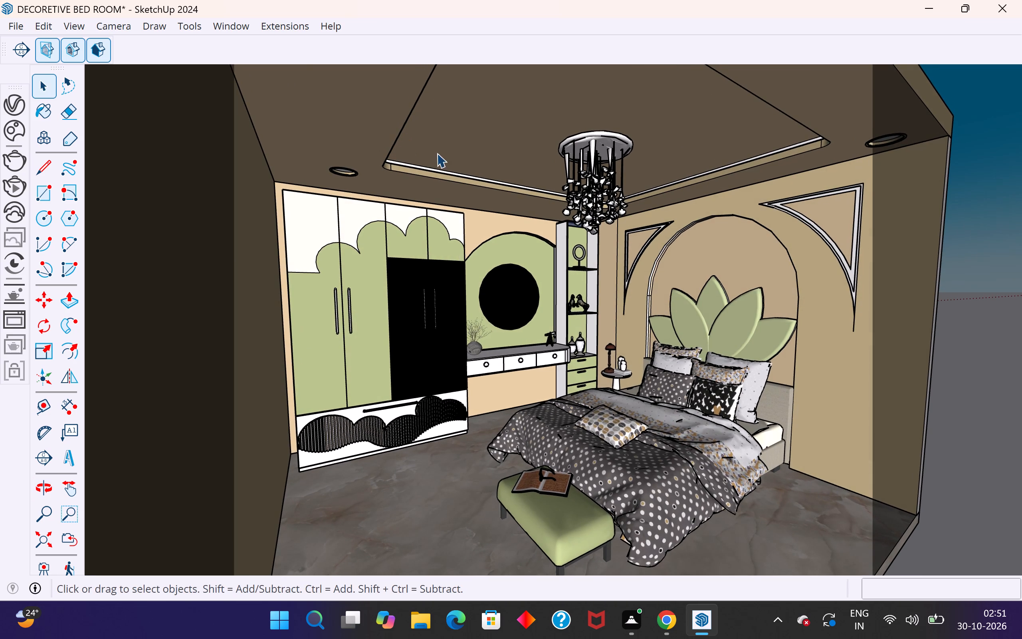
scroll(503, 256, down, 1)
scroll(760, 155, up, 1)
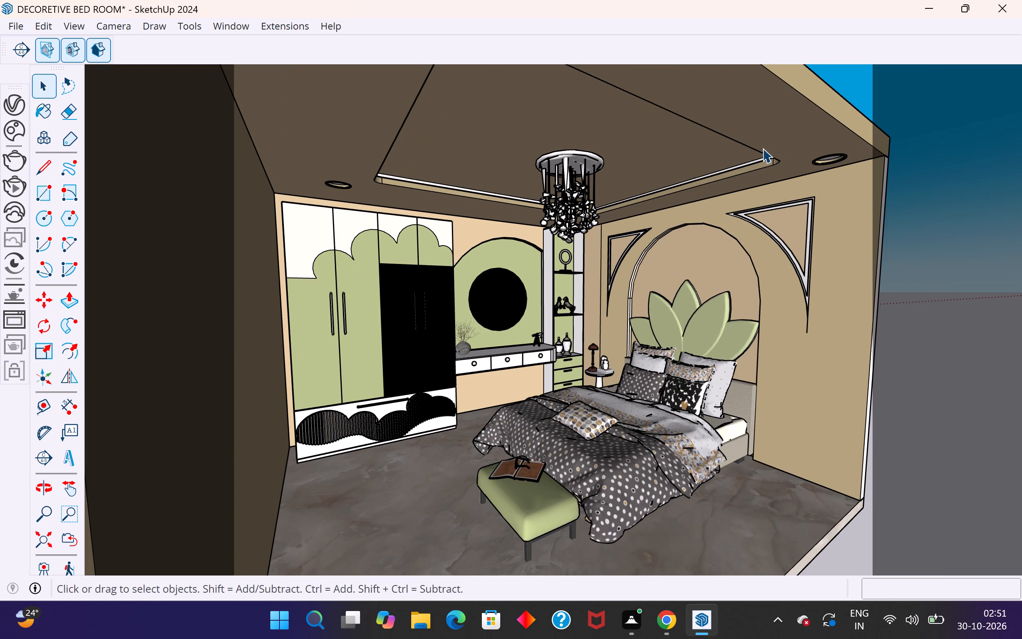
scroll(286, 107, up, 2)
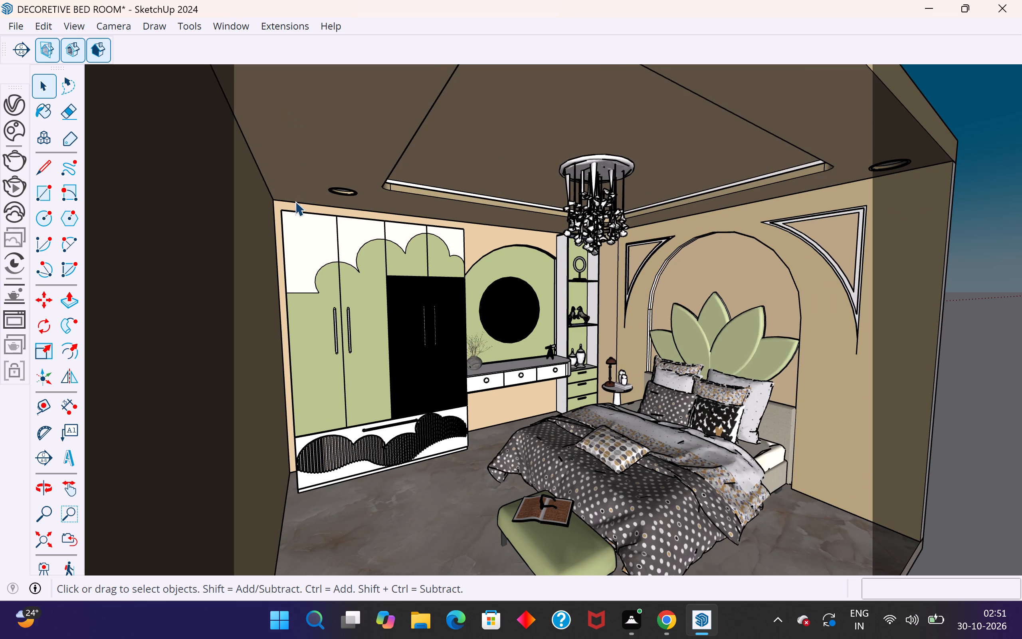
scroll(303, 219, down, 1)
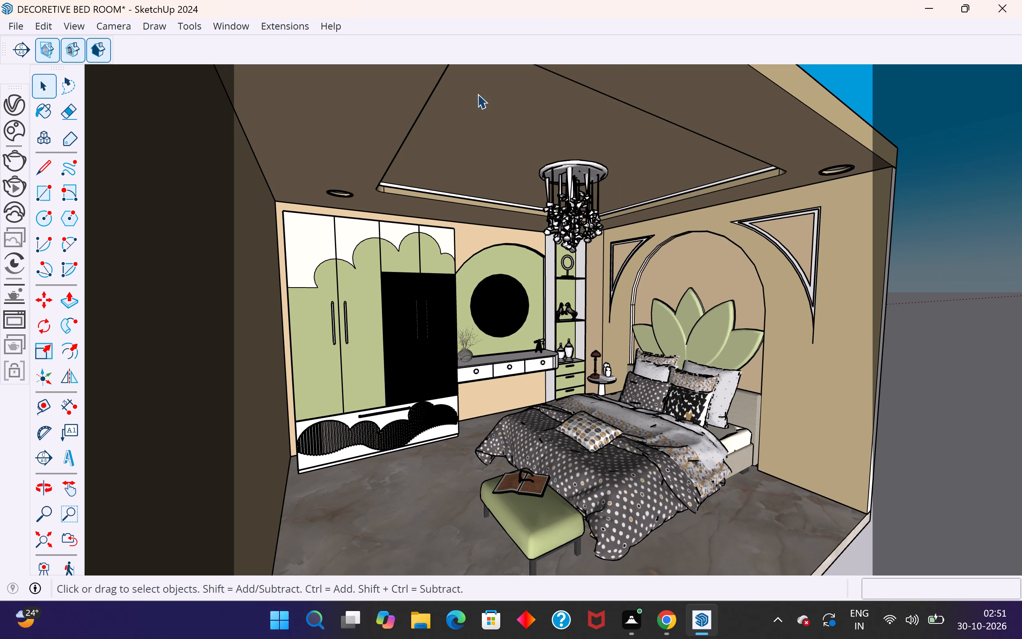
scroll(519, 64, up, 2)
middle_drag(525, 77, 538, 86)
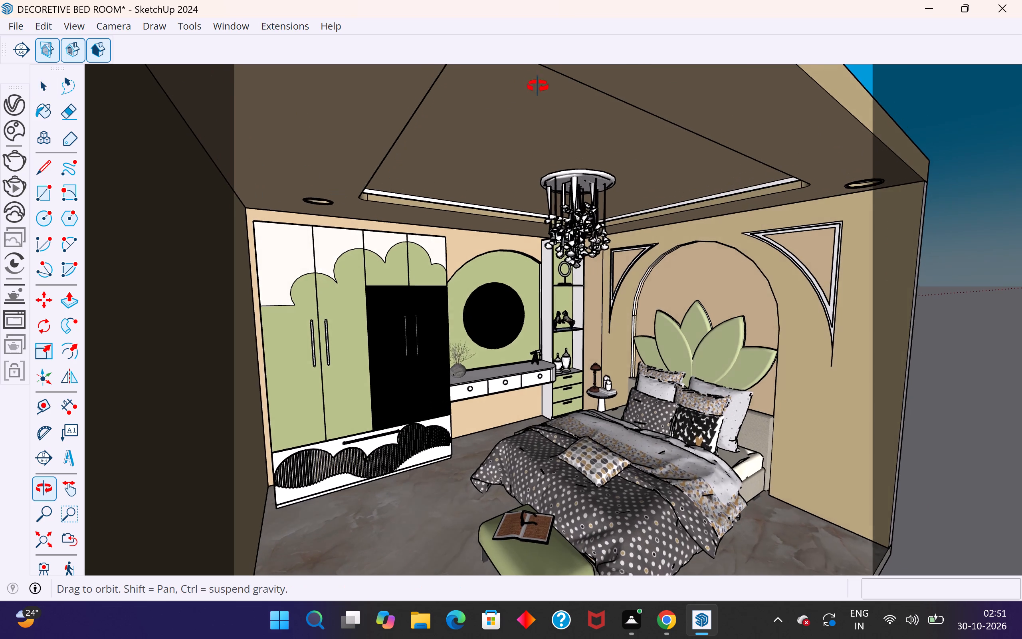
middle_drag(538, 86, 536, 125)
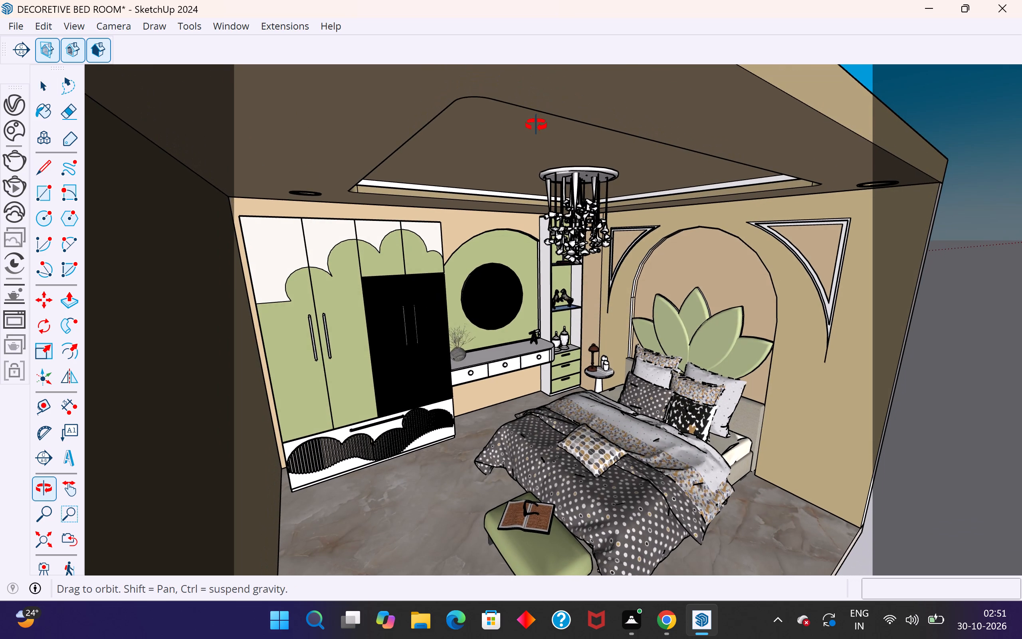
middle_drag(536, 125, 505, 106)
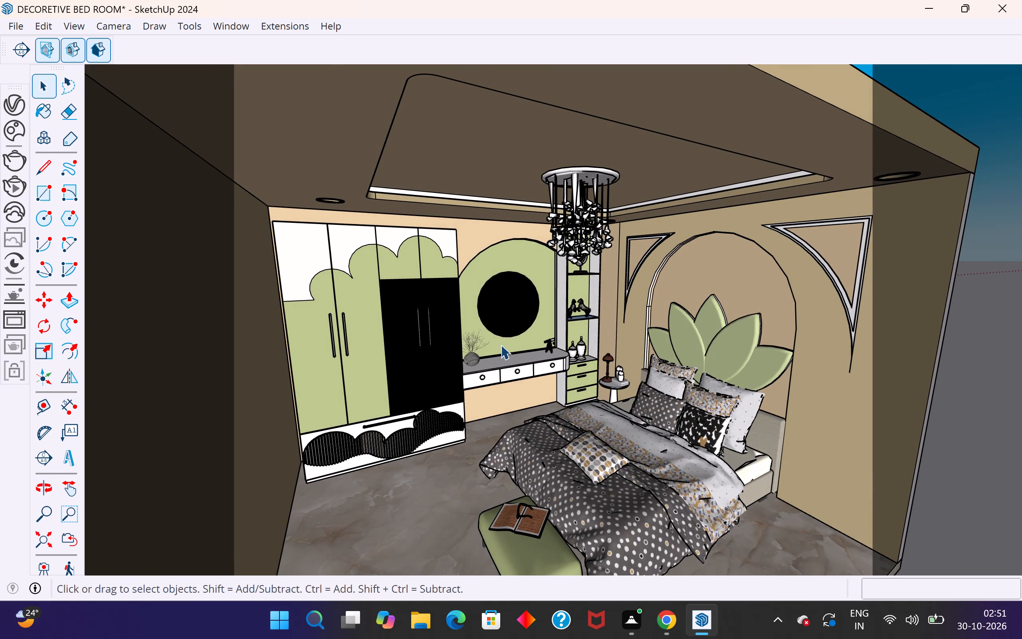
scroll(501, 345, down, 1)
scroll(607, 321, down, 1)
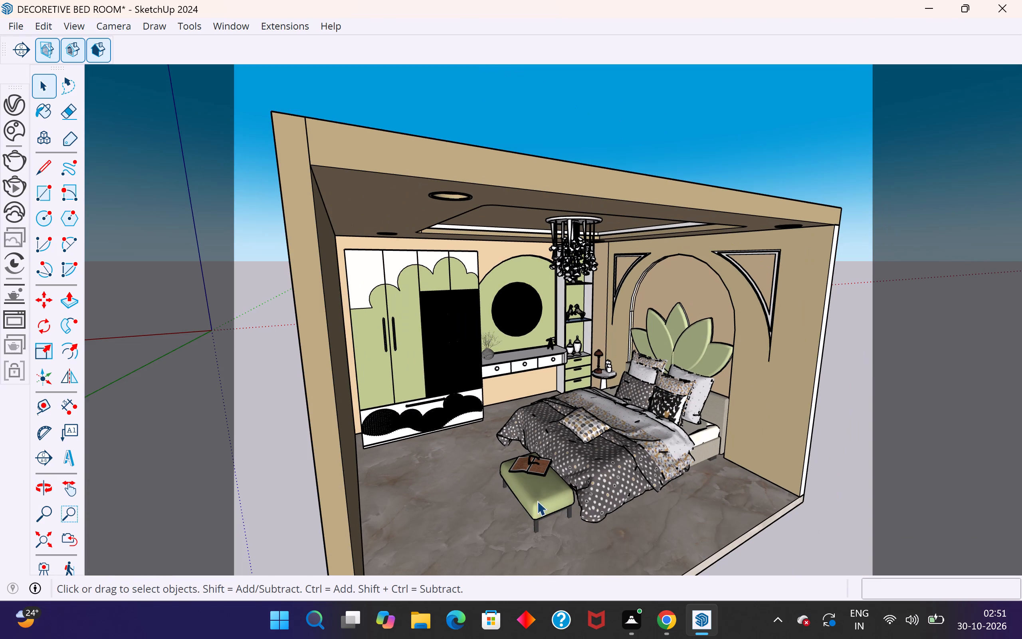
scroll(542, 496, up, 1)
scroll(507, 452, up, 1)
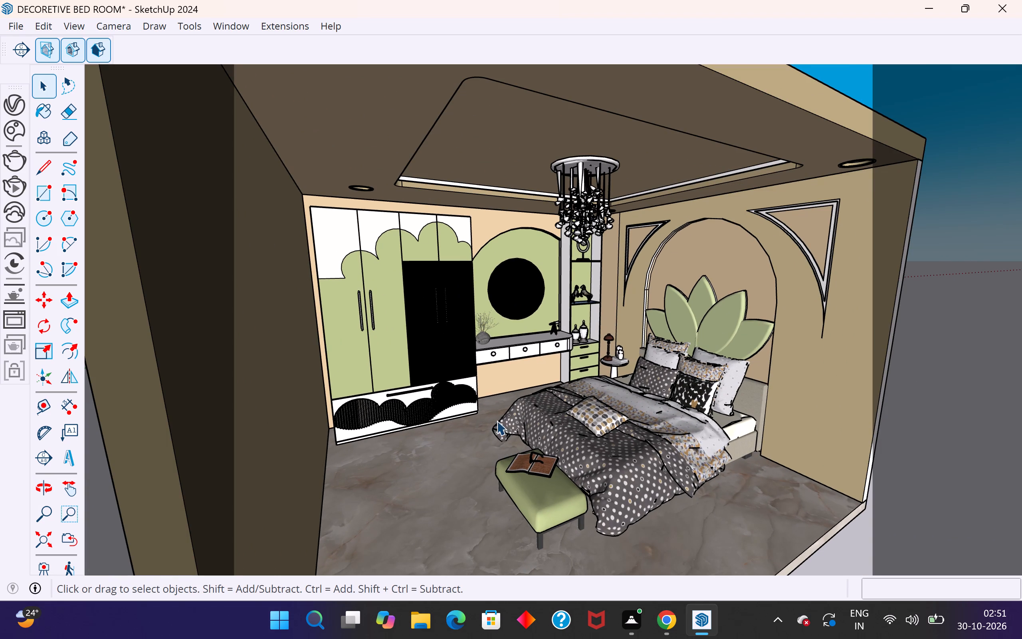
scroll(419, 99, up, 2)
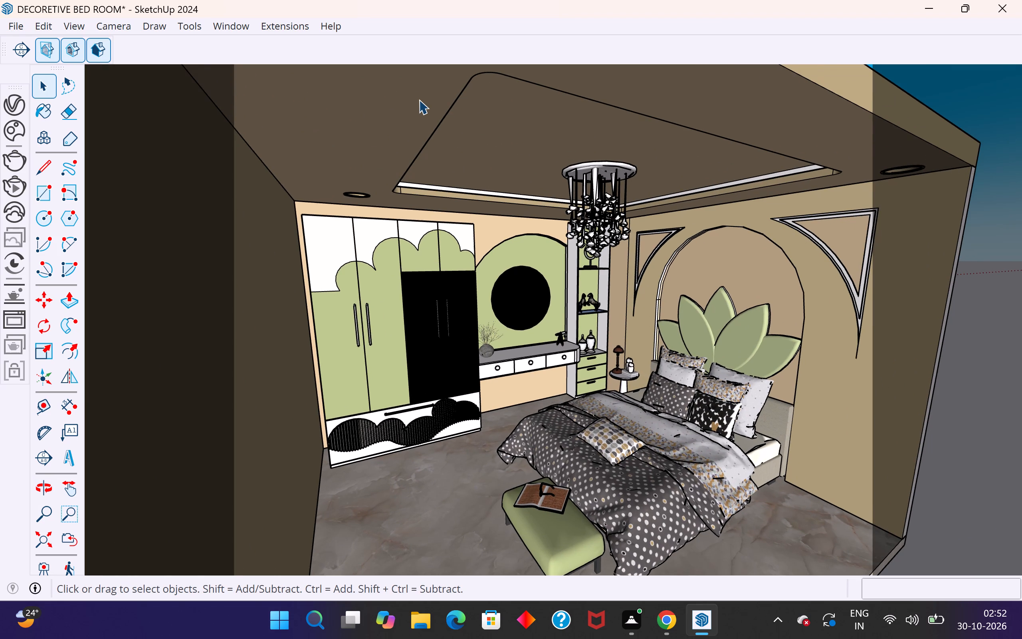
scroll(418, 99, down, 1)
middle_drag(470, 286, 461, 292)
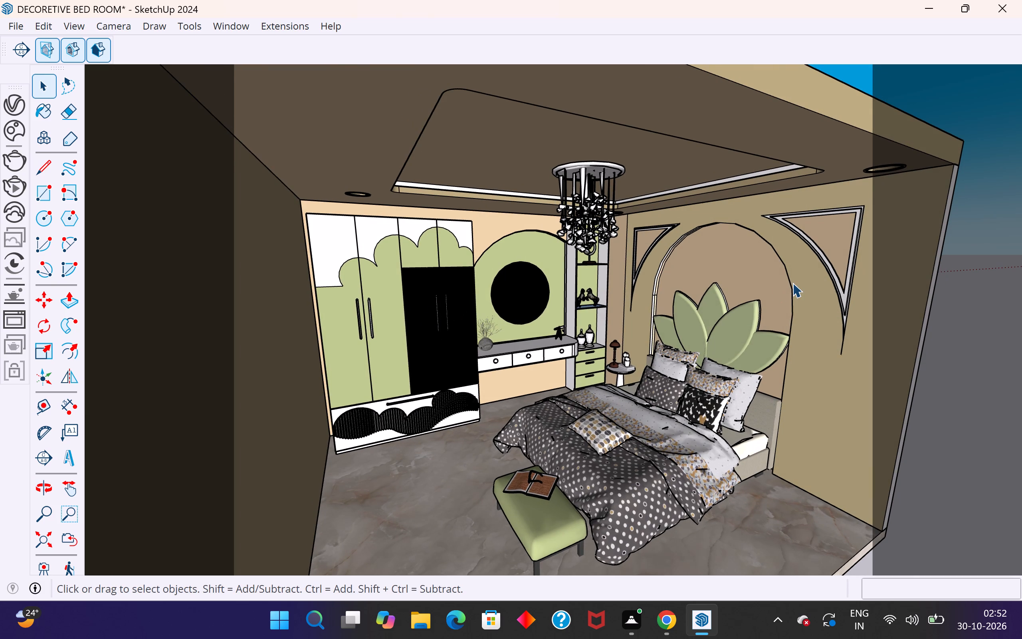
scroll(792, 283, down, 1)
middle_drag(693, 291, 653, 276)
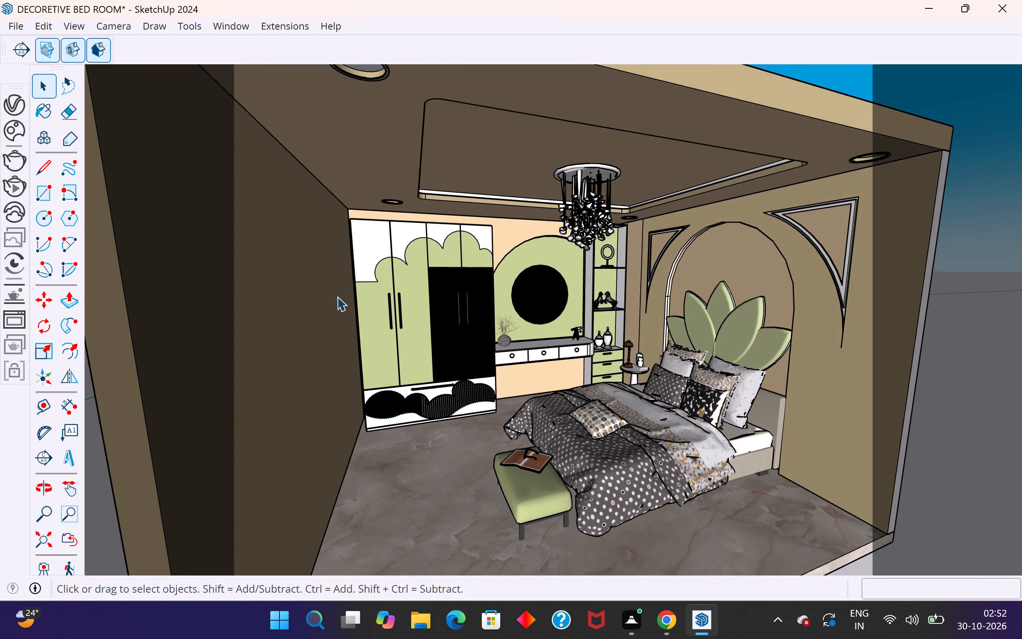
scroll(289, 227, up, 1)
middle_drag(276, 226, 273, 207)
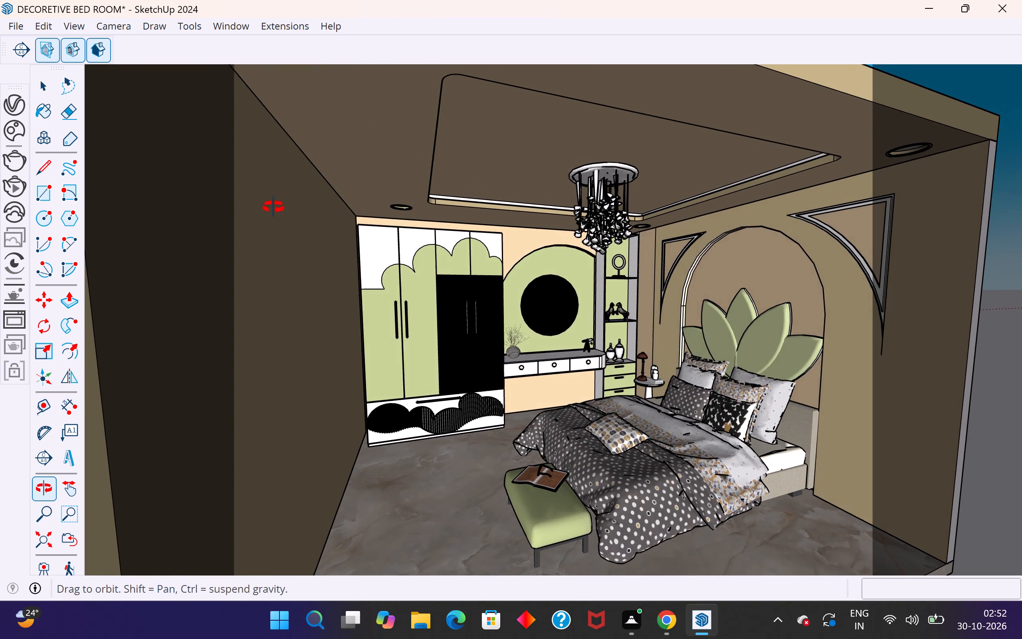
middle_drag(273, 207, 298, 209)
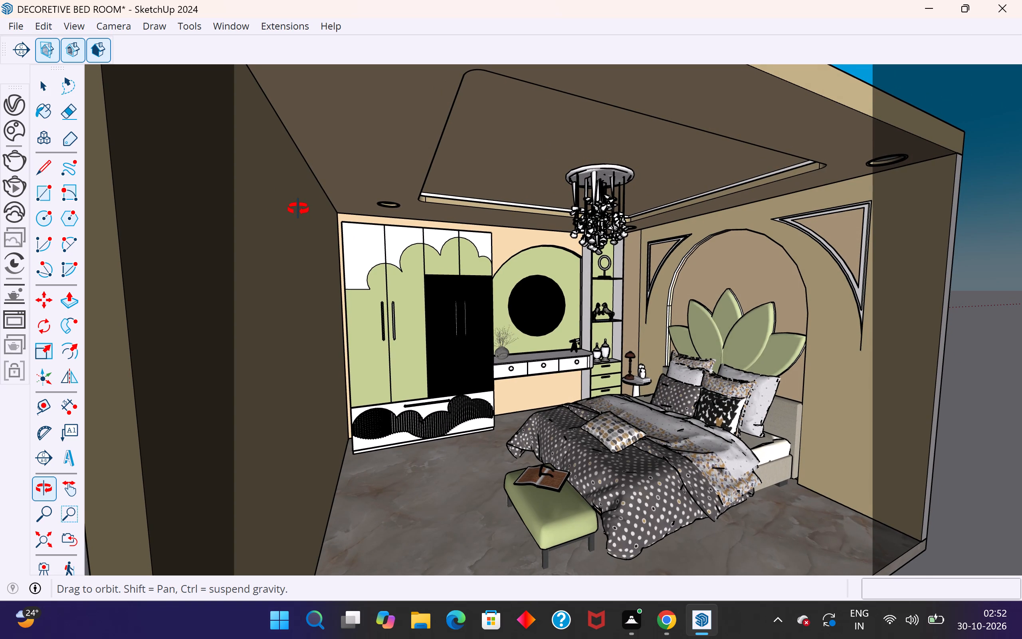
middle_drag(298, 209, 297, 208)
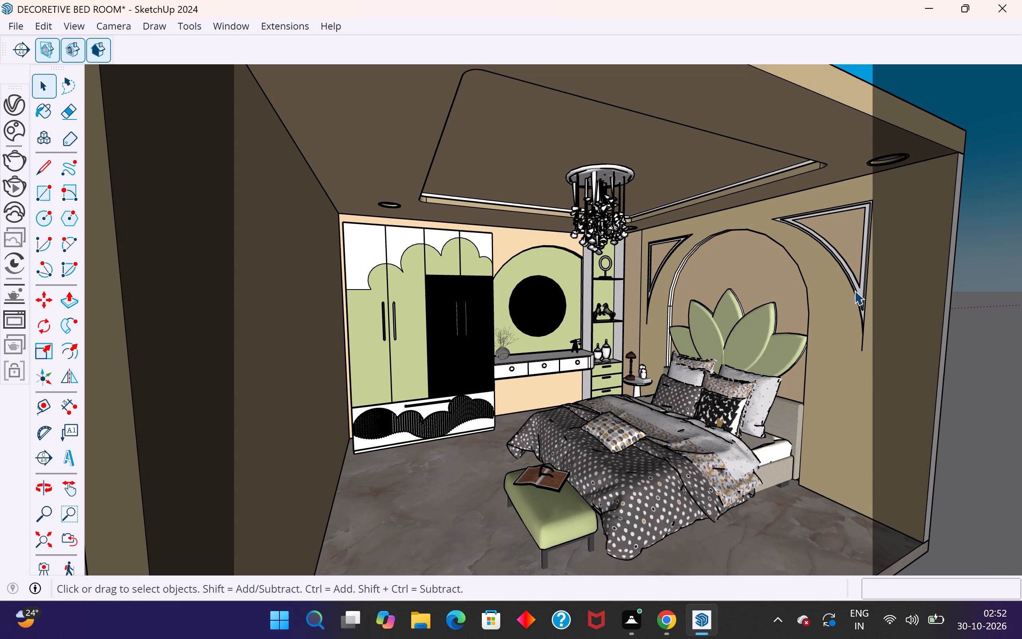
middle_drag(749, 323, 761, 325)
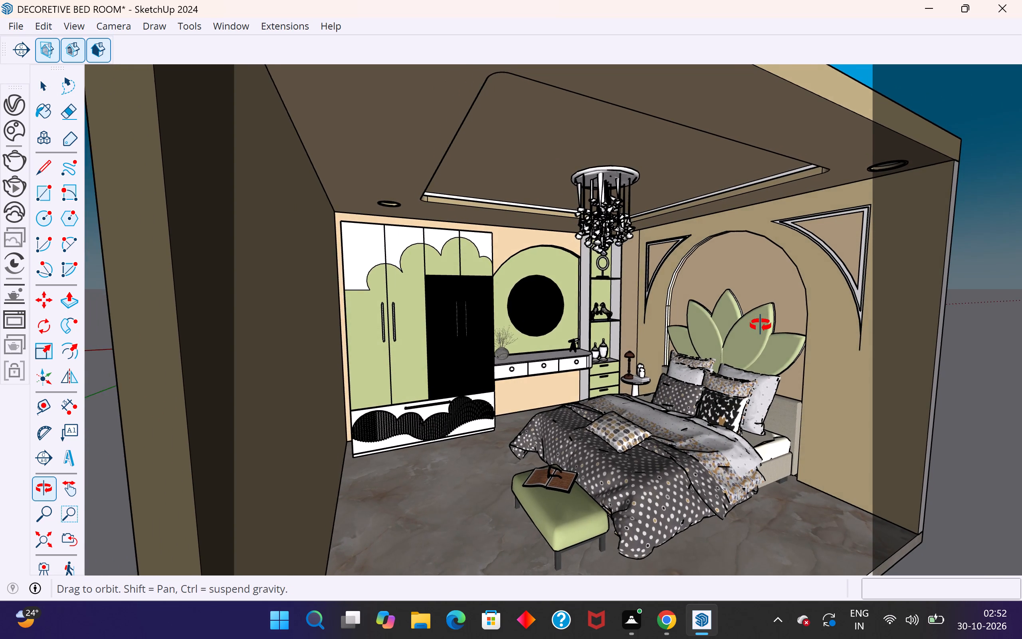
middle_drag(761, 325, 754, 319)
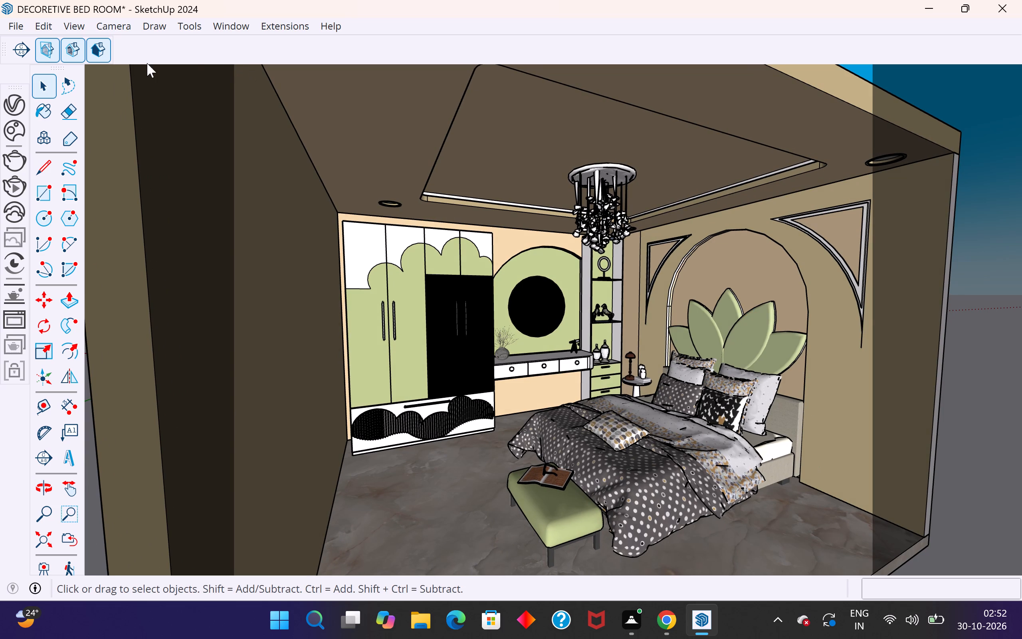
Run a V-Ray test render of the raised, wide-angle bedroom view from the Asset Editor, and close the frame buffer and editor.
click(12, 101)
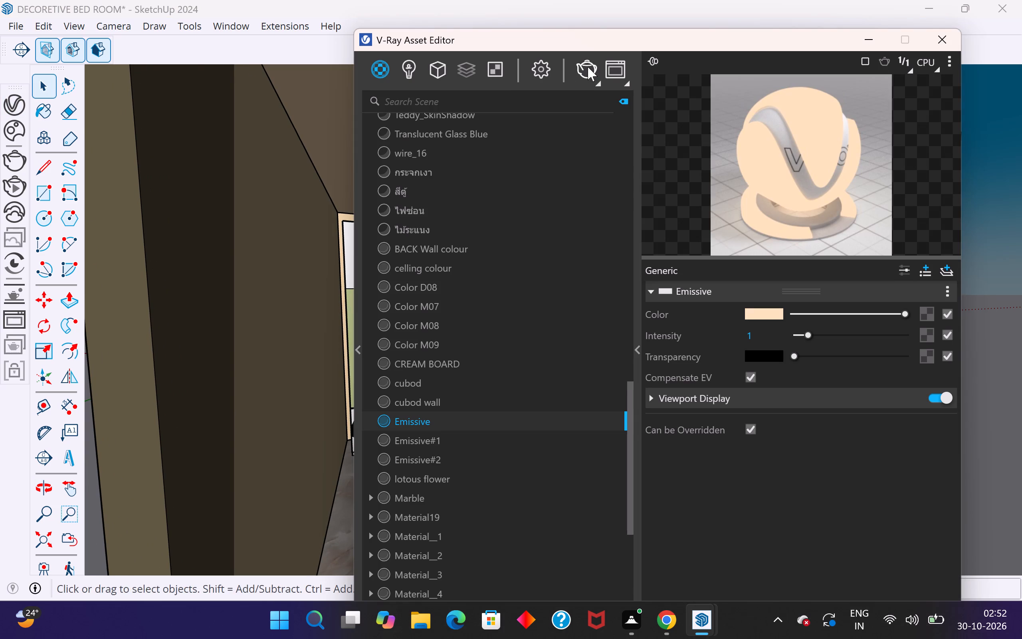
click(588, 67)
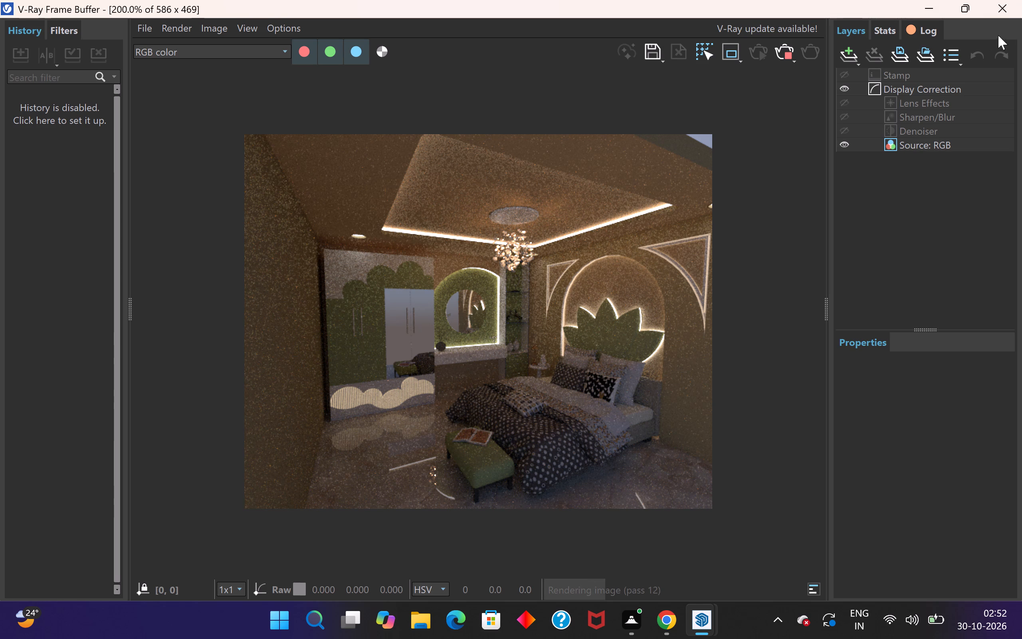
click(1008, 9)
click(935, 46)
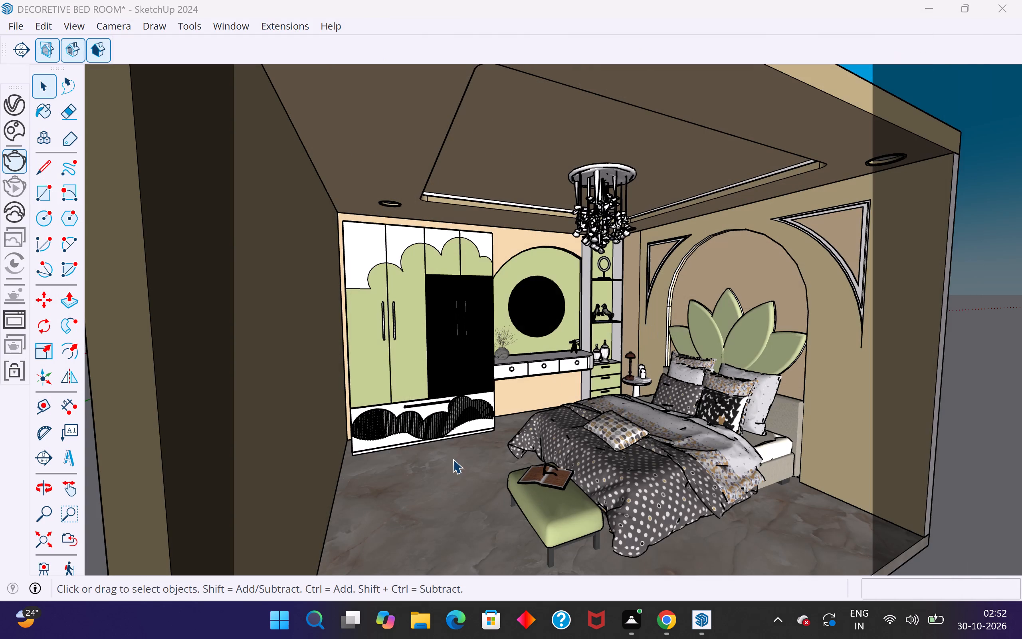
Stop the running render and start a new V-Ray render from a closer, slightly rotated angle showing the full wardrobe, chandelier, bench and bed.
scroll(515, 557, up, 1)
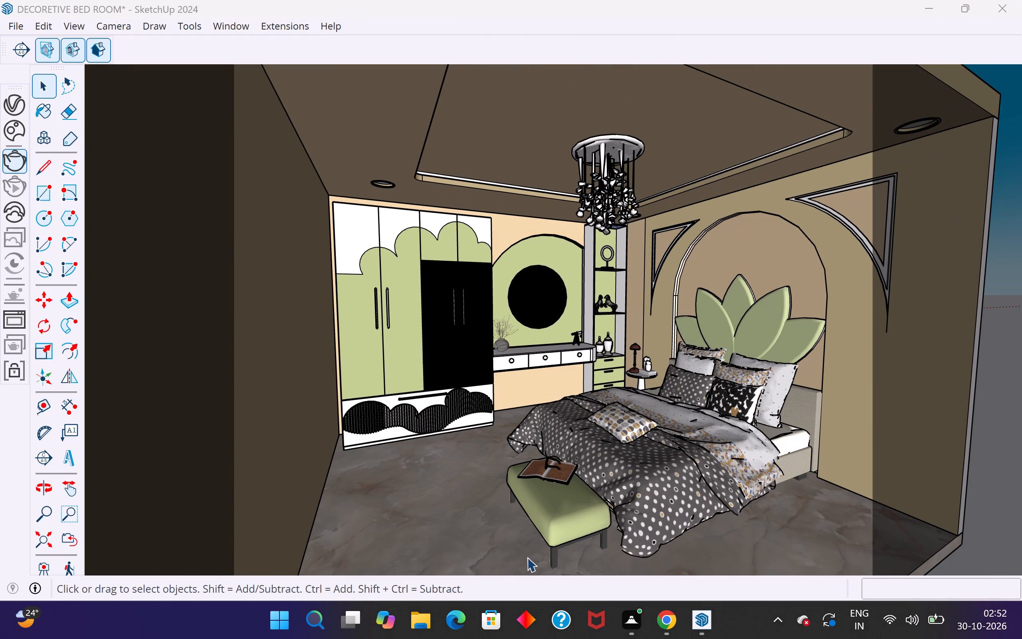
middle_drag(533, 557, 580, 548)
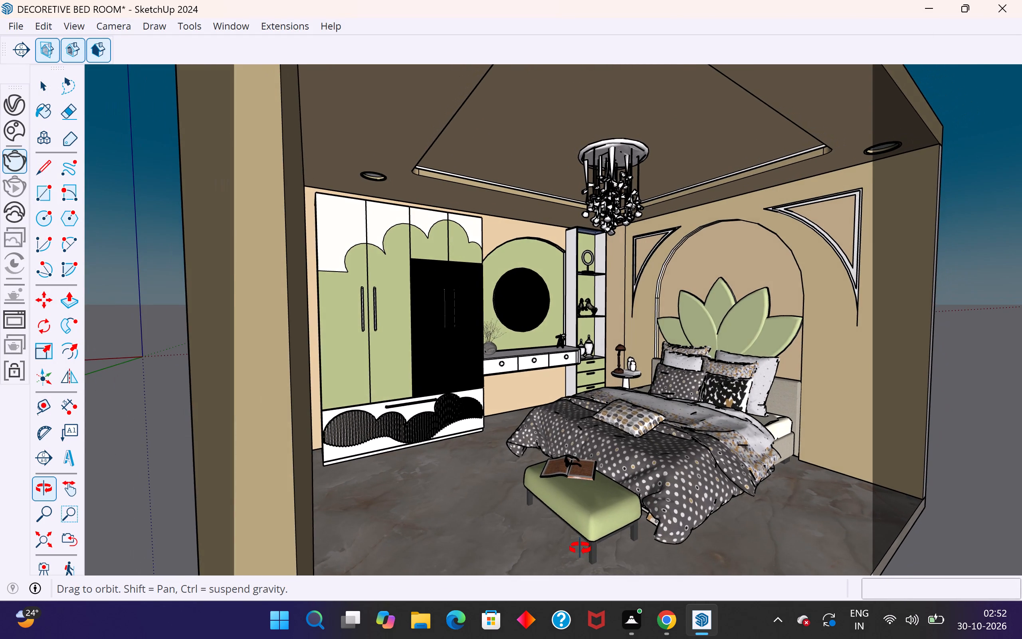
middle_drag(580, 548, 587, 551)
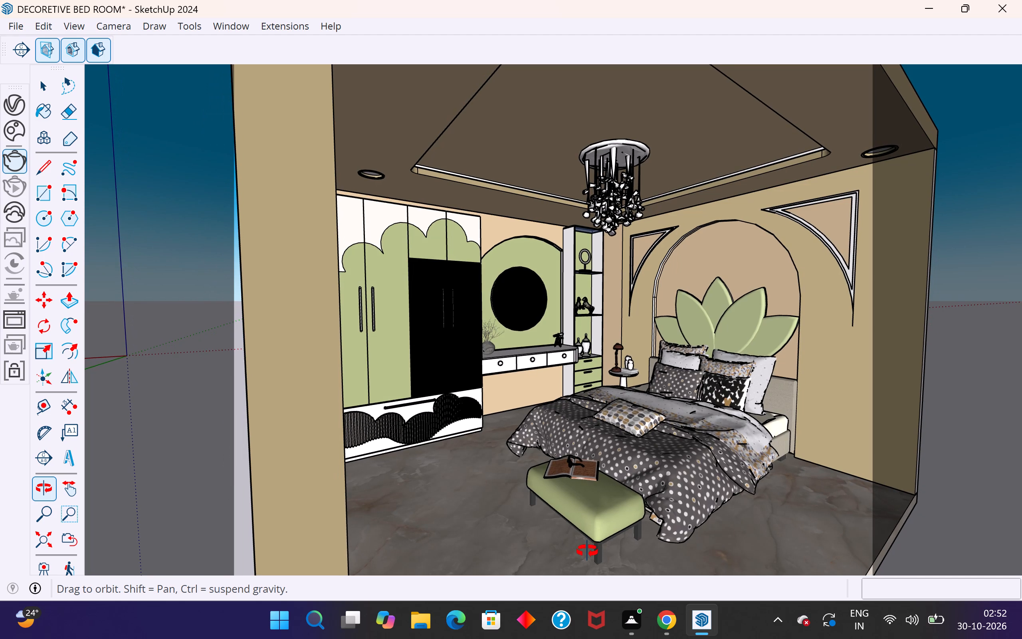
middle_drag(587, 551, 577, 550)
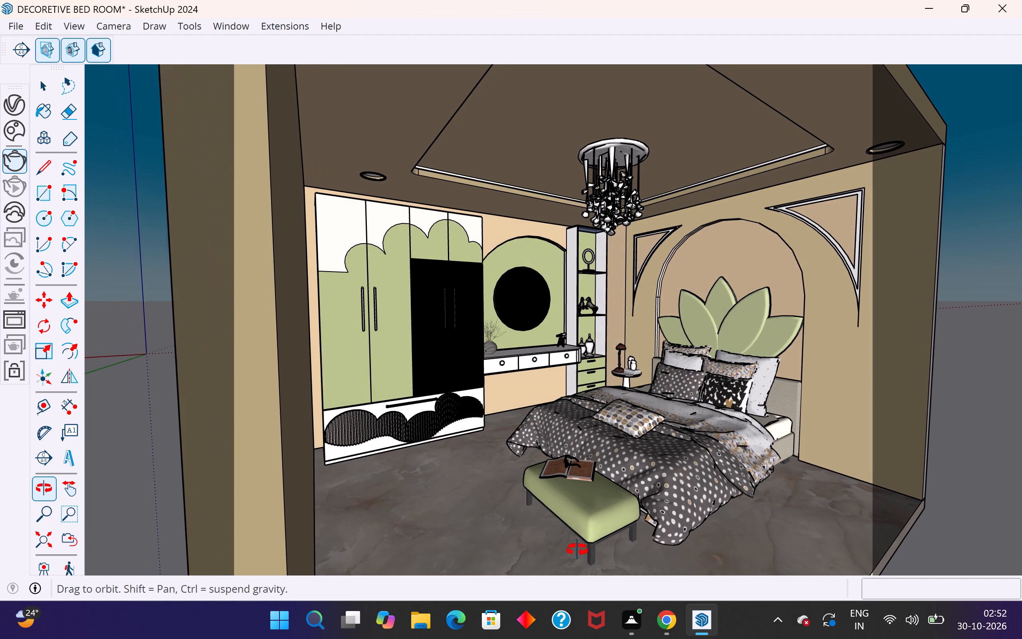
middle_drag(577, 550, 577, 549)
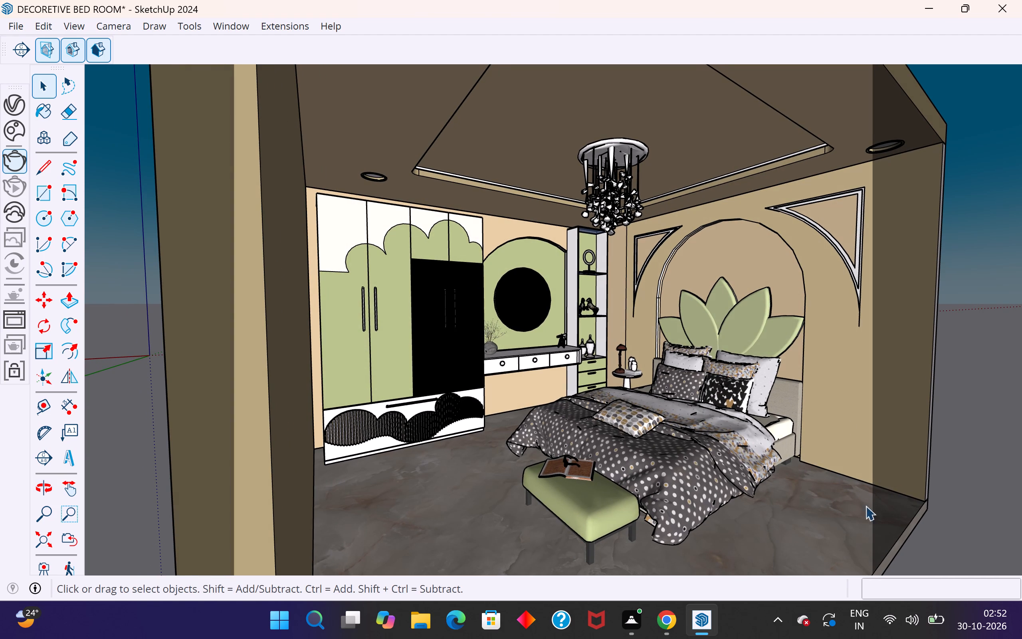
click(12, 159)
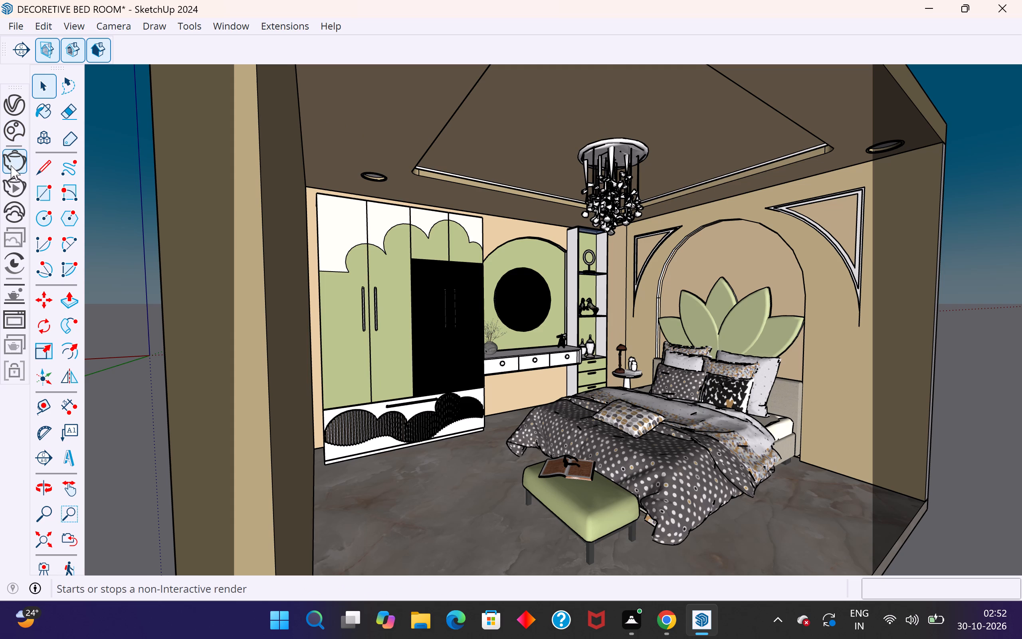
click(16, 169)
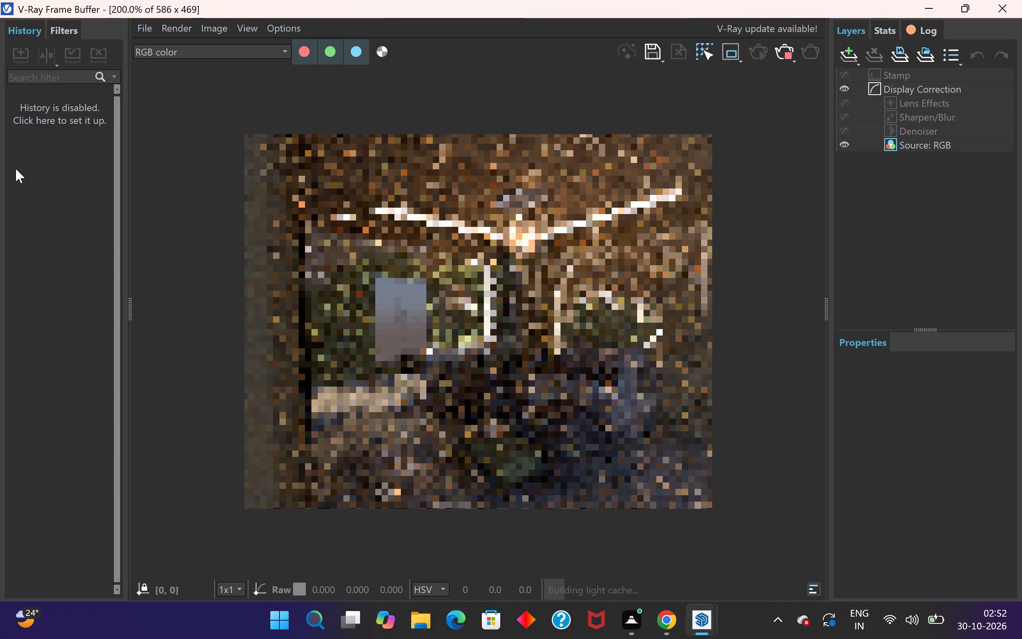
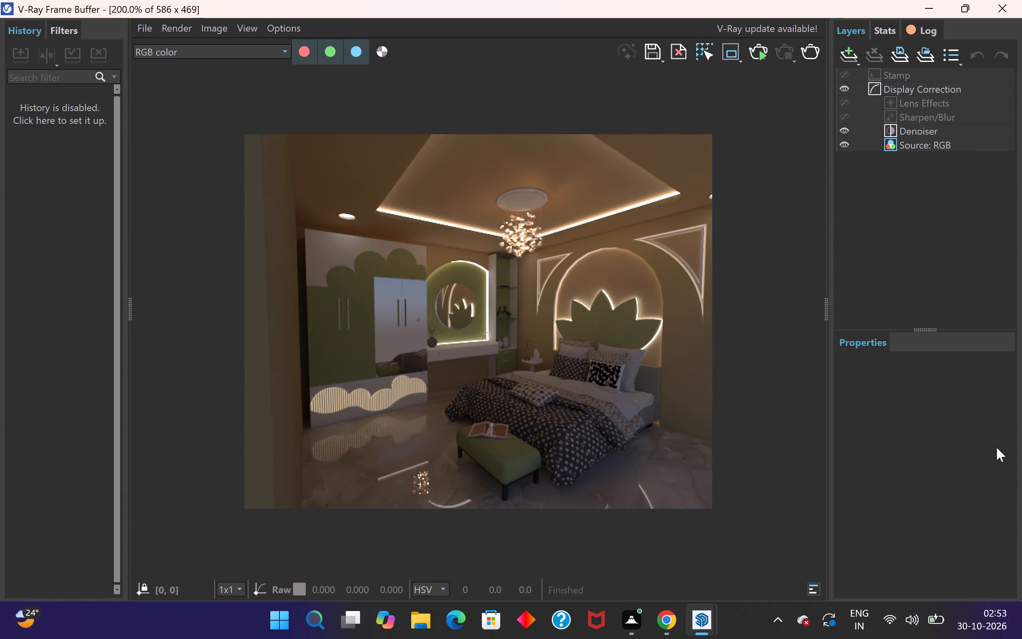
Run a V-Ray render from a slightly rotated interior angle showing the wardrobe, chandelier, bench and bed, and close the frame buffer.
click(1006, 7)
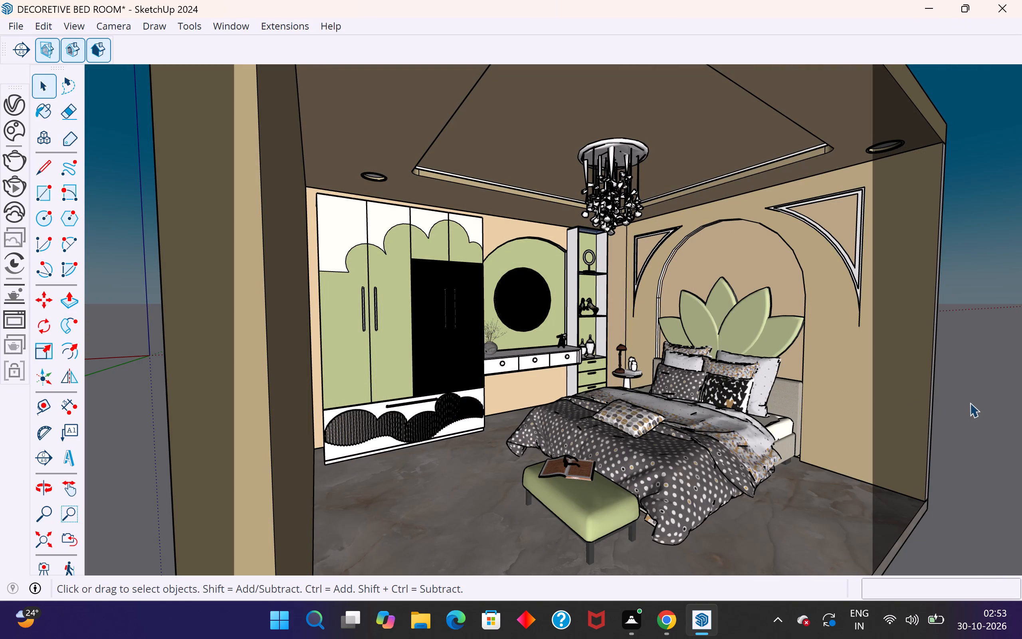
scroll(994, 400, up, 1)
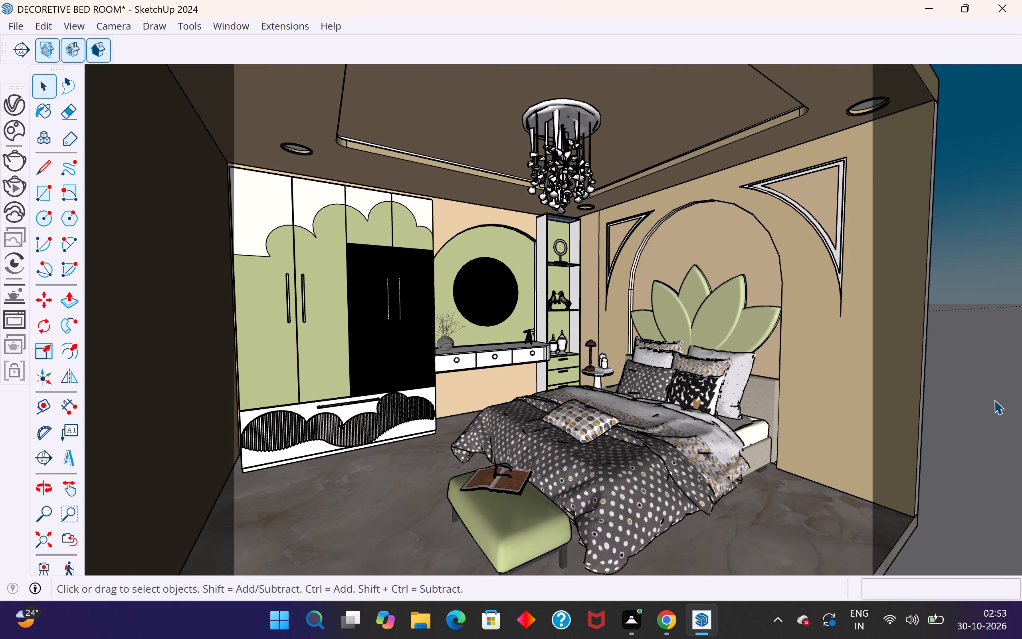
scroll(994, 400, down, 1)
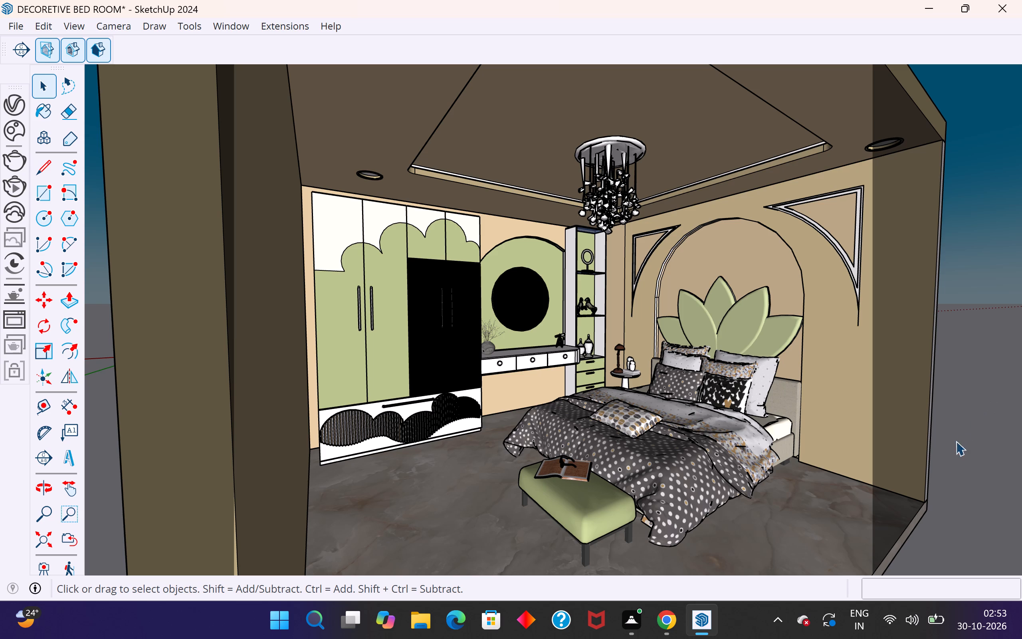
click(36, 518)
drag(429, 519, 433, 516)
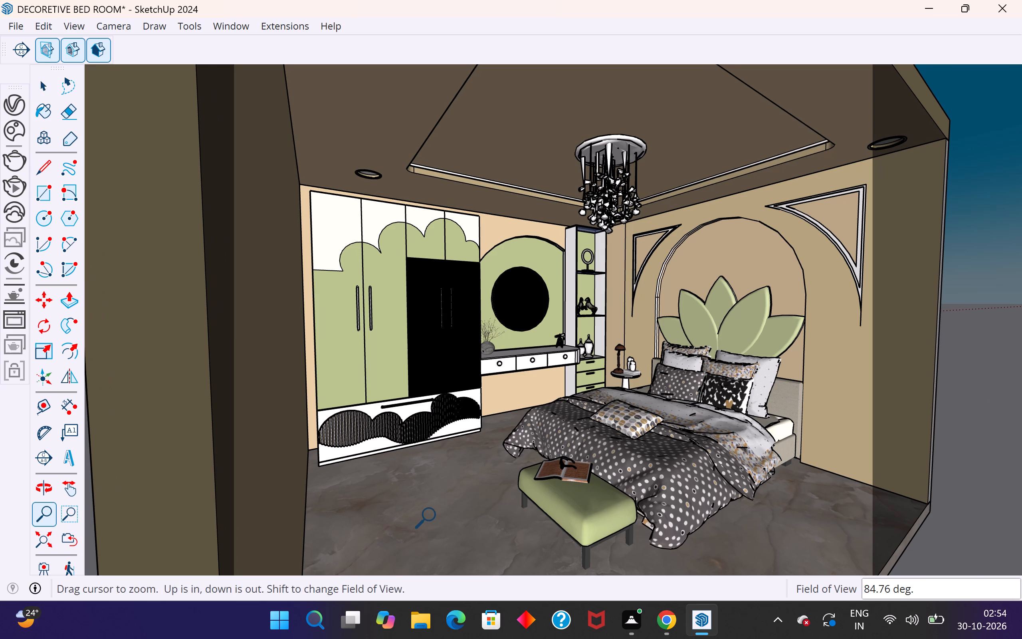
drag(433, 516, 433, 518)
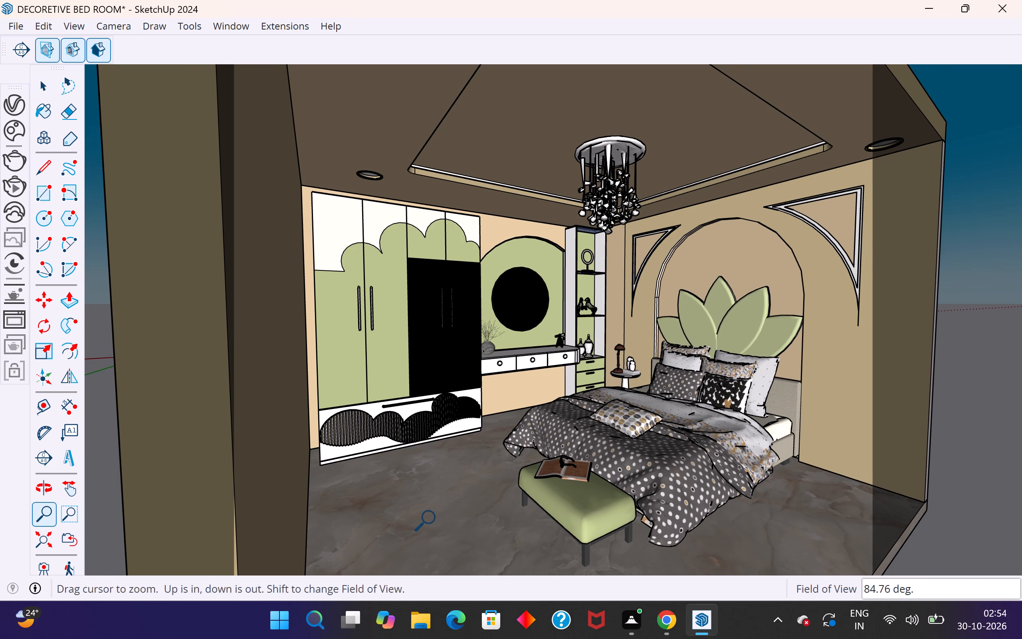
drag(433, 518, 428, 516)
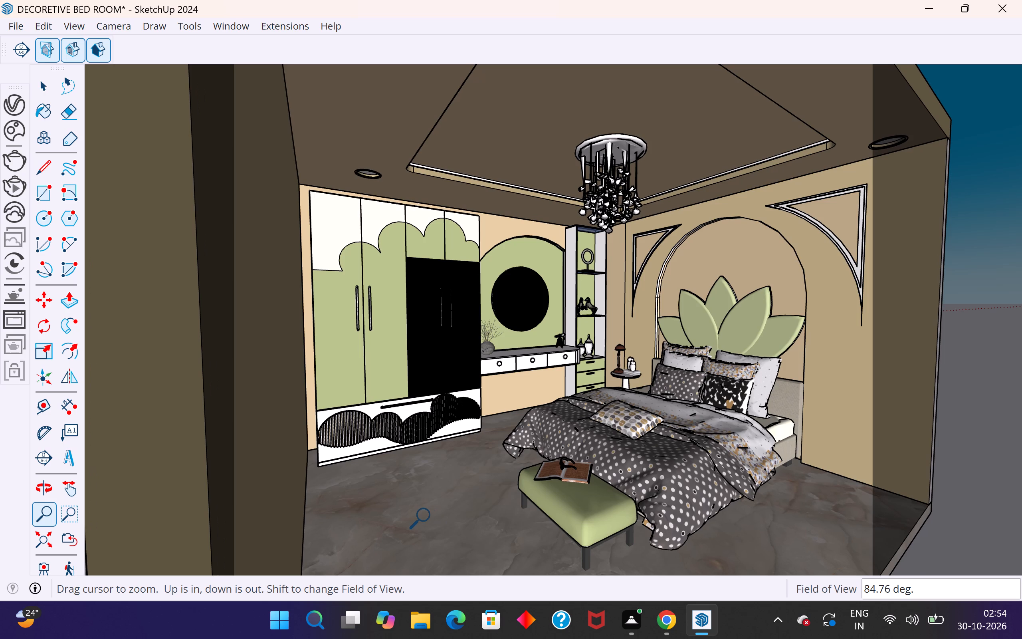
drag(428, 516, 410, 522)
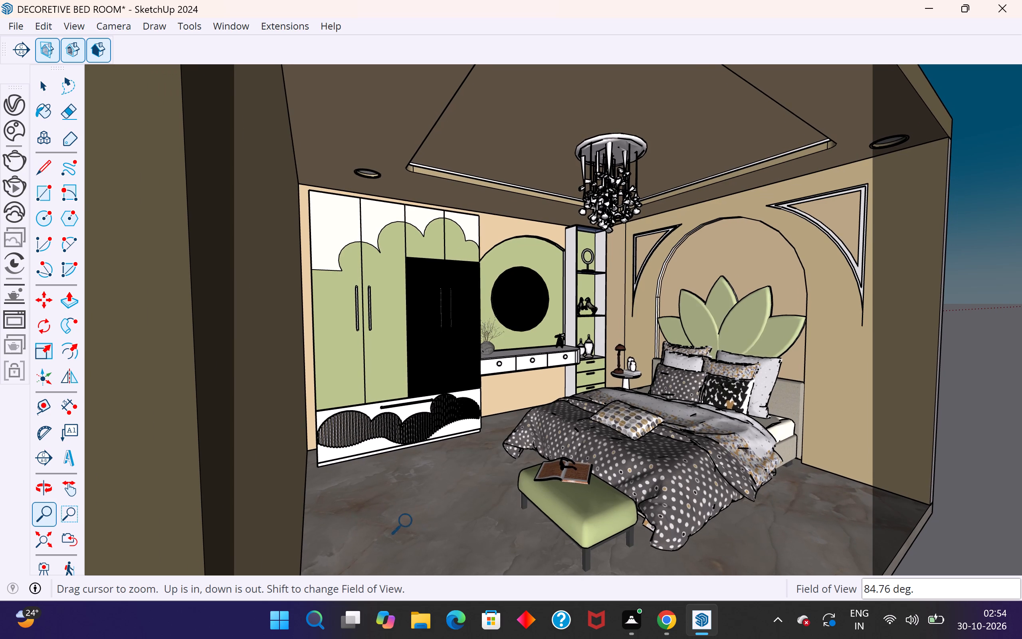
drag(410, 522, 417, 520)
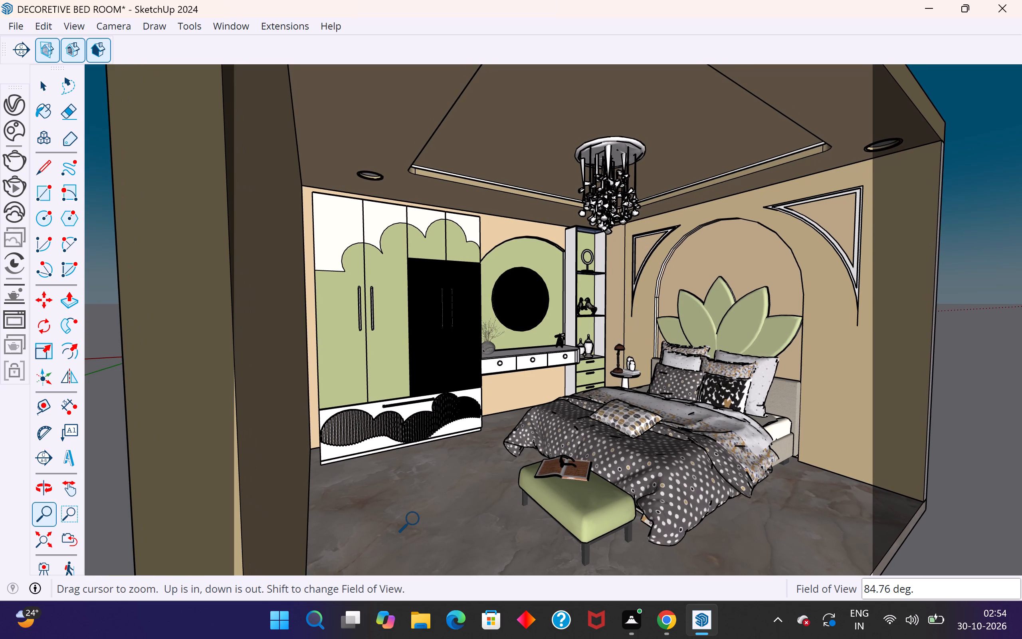
drag(417, 520, 426, 520)
middle_drag(557, 439, 545, 430)
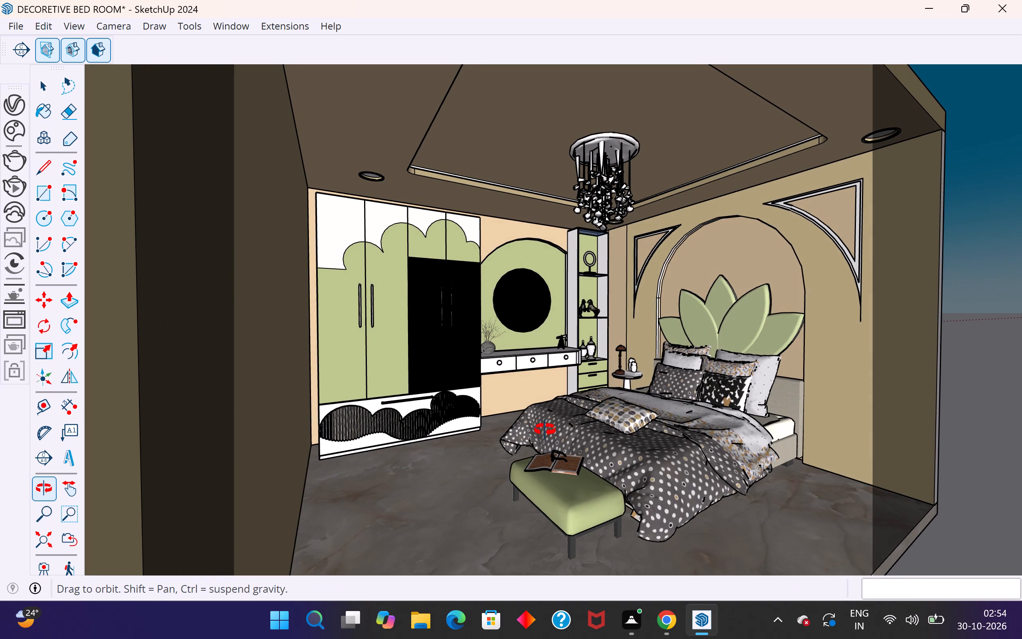
middle_drag(545, 430, 541, 430)
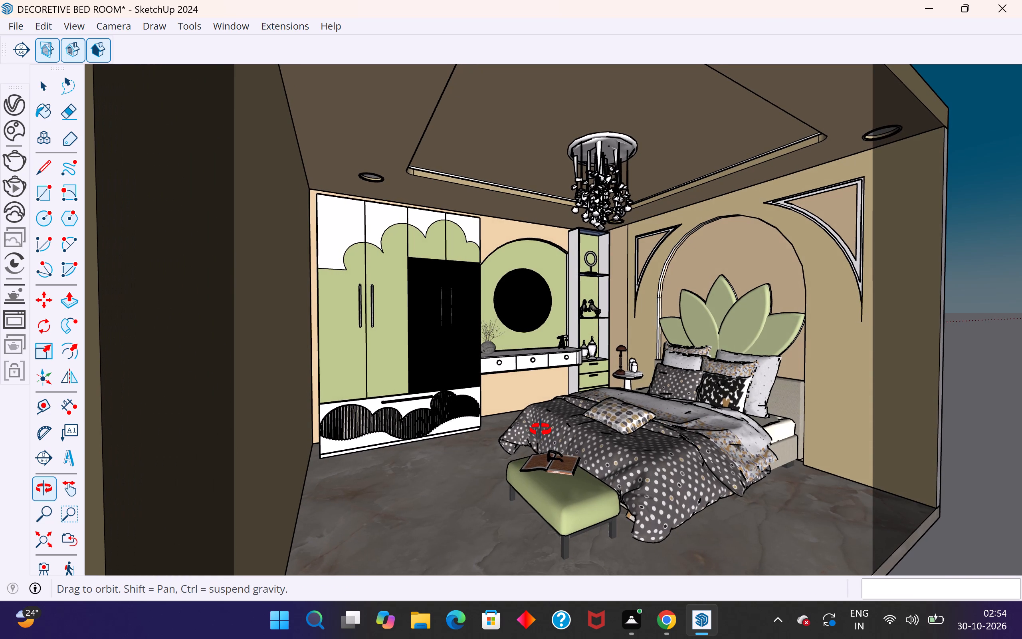
middle_drag(541, 430, 539, 430)
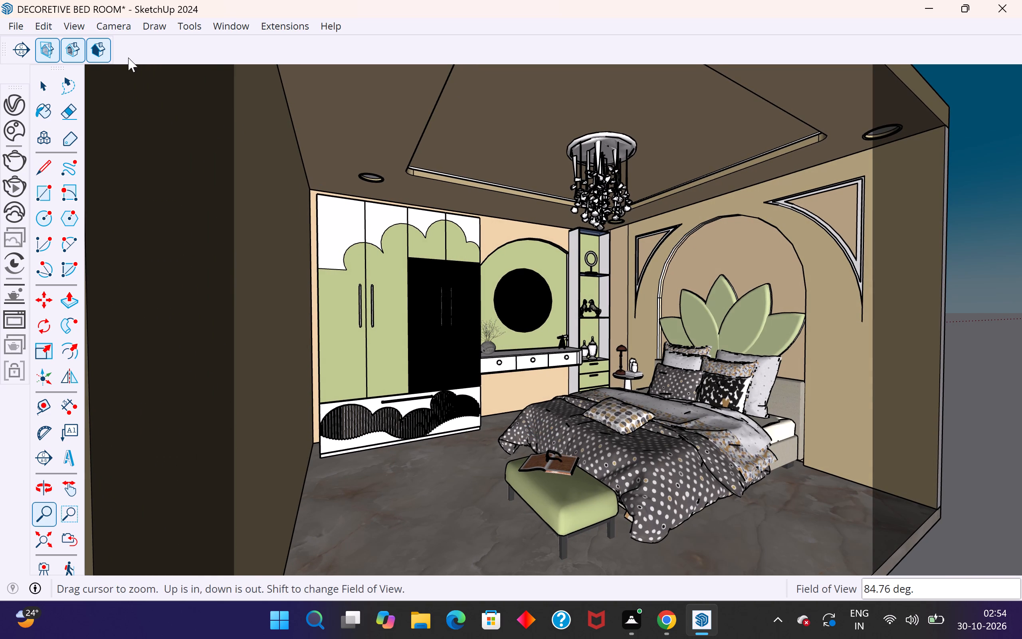
click(15, 168)
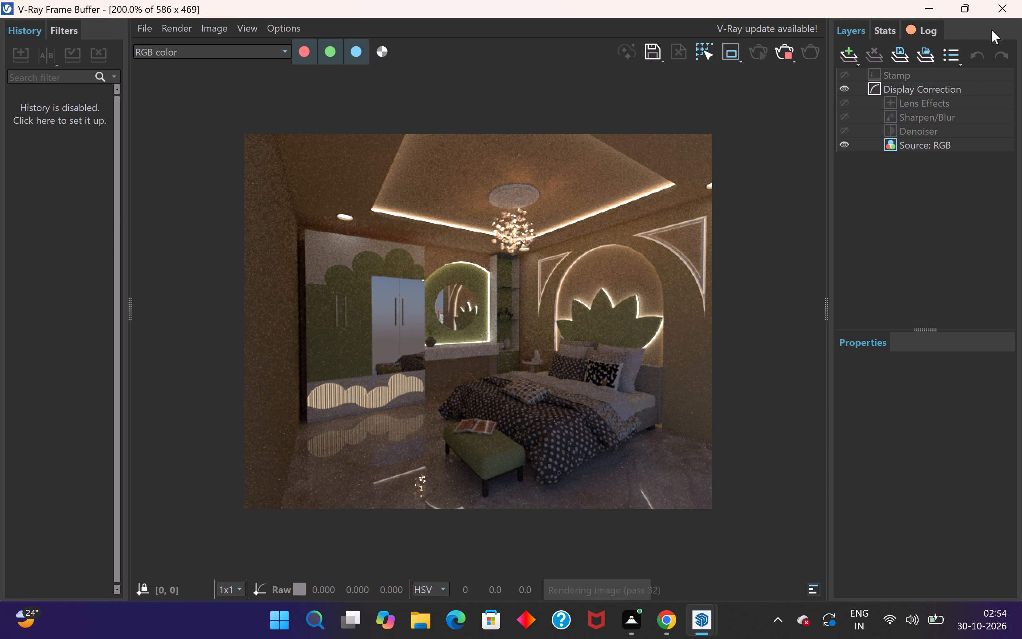
click(1009, 9)
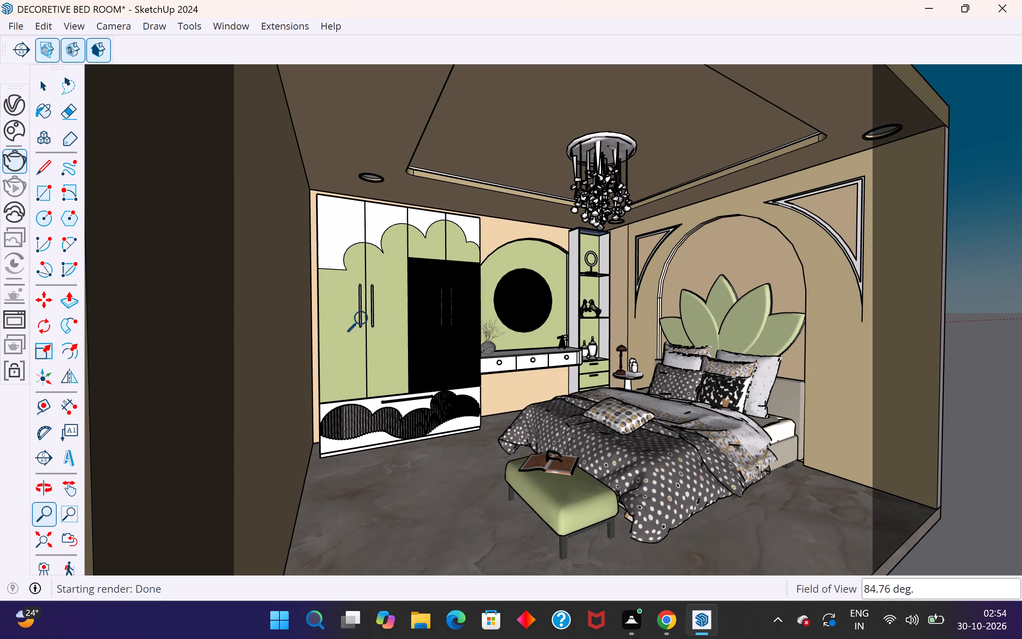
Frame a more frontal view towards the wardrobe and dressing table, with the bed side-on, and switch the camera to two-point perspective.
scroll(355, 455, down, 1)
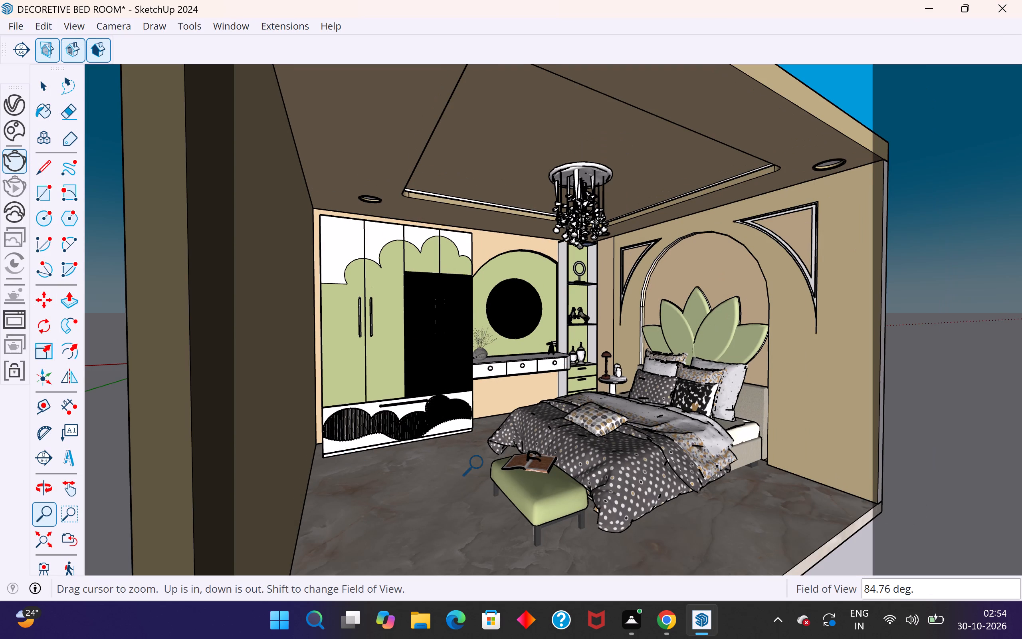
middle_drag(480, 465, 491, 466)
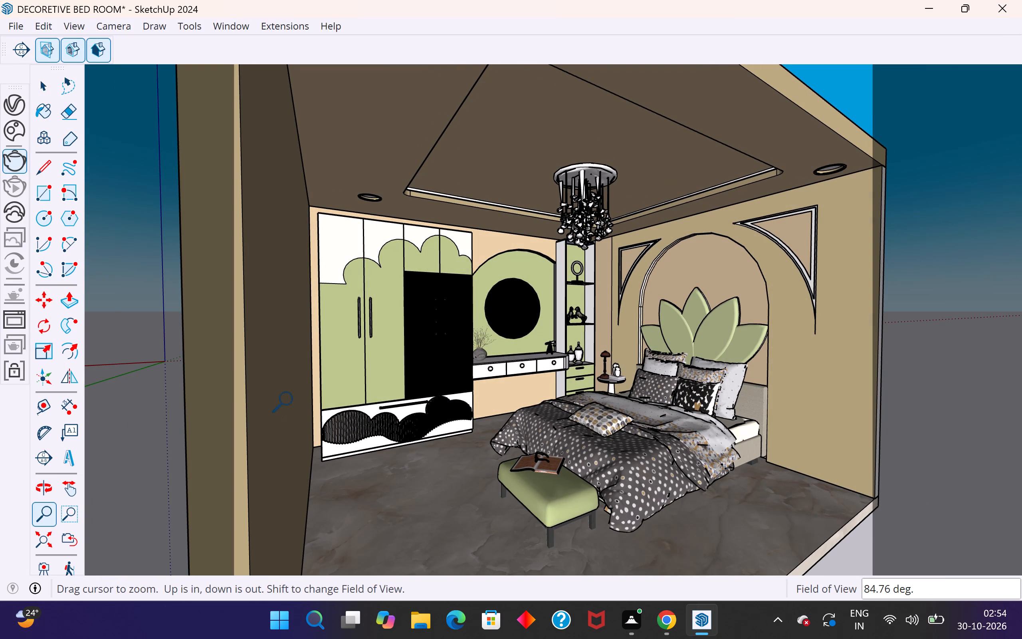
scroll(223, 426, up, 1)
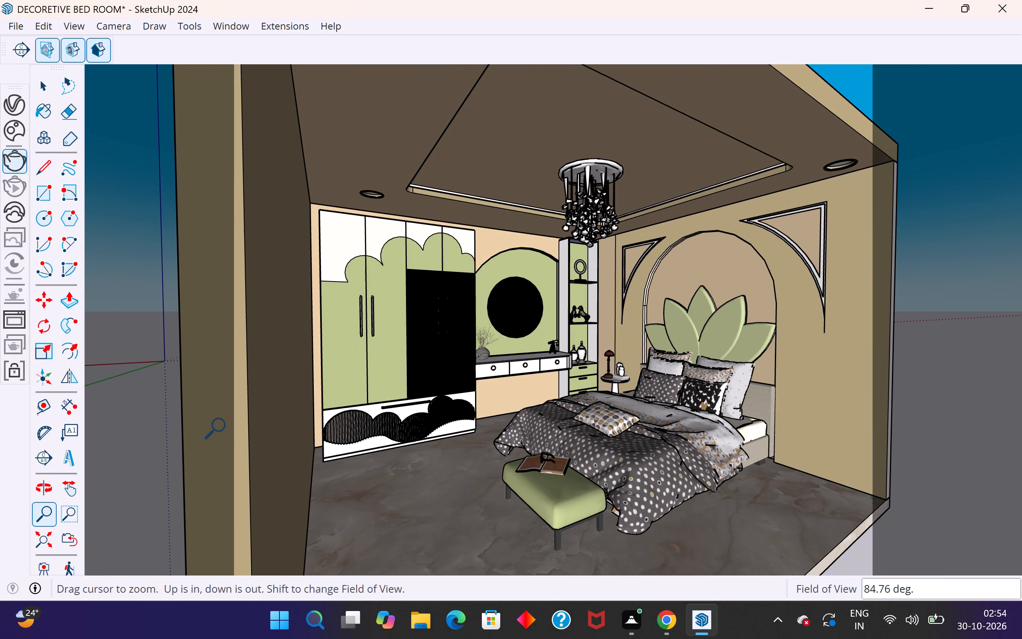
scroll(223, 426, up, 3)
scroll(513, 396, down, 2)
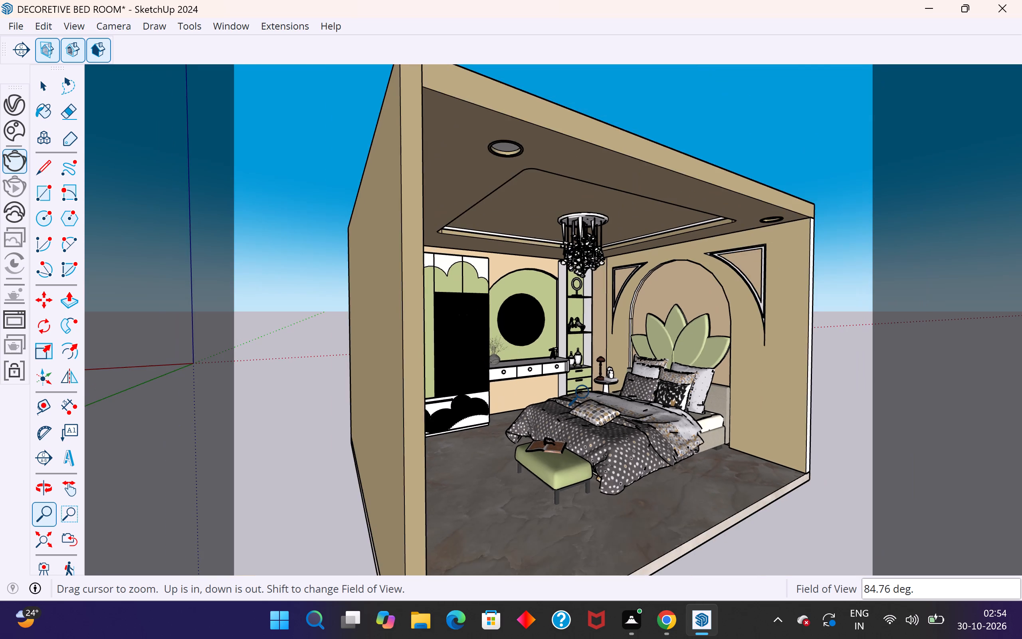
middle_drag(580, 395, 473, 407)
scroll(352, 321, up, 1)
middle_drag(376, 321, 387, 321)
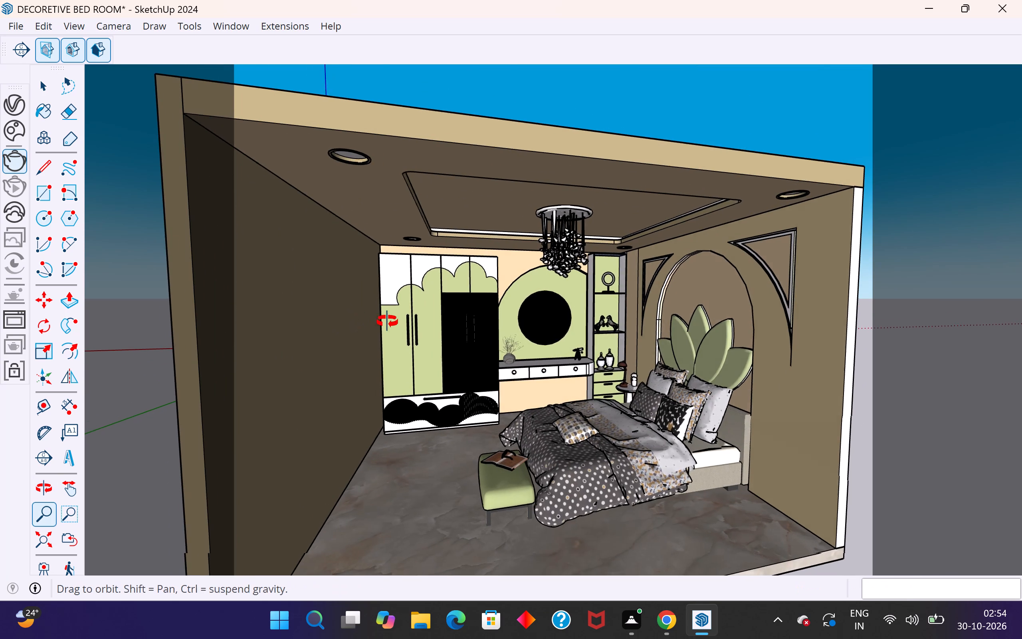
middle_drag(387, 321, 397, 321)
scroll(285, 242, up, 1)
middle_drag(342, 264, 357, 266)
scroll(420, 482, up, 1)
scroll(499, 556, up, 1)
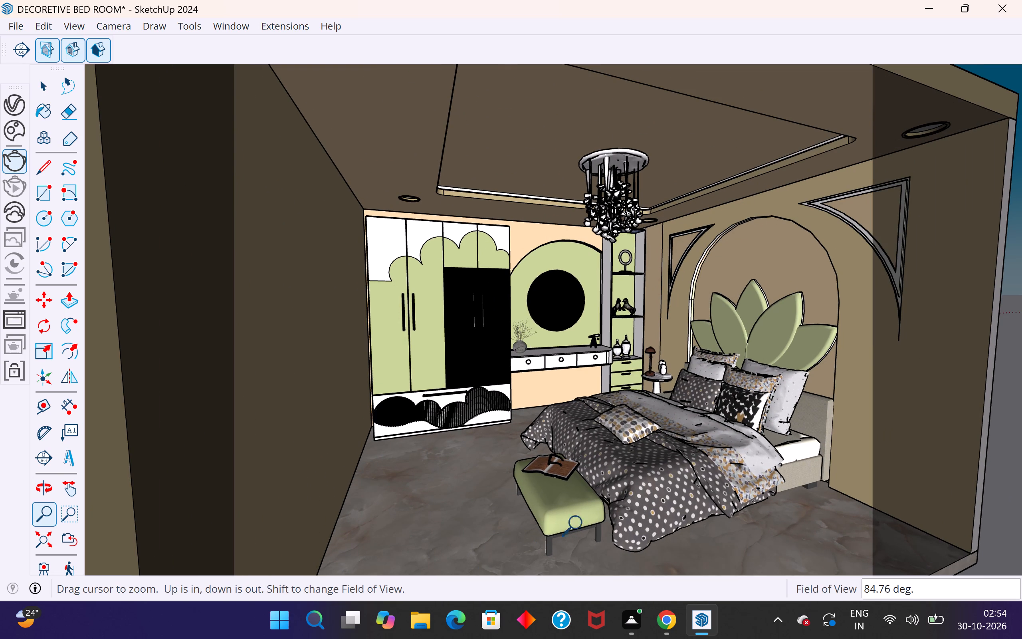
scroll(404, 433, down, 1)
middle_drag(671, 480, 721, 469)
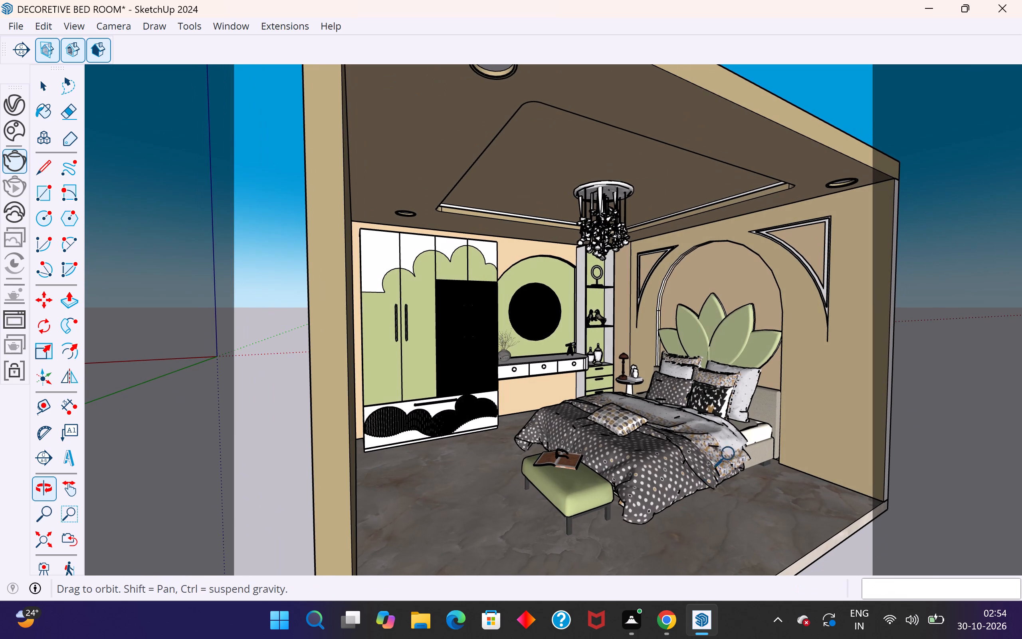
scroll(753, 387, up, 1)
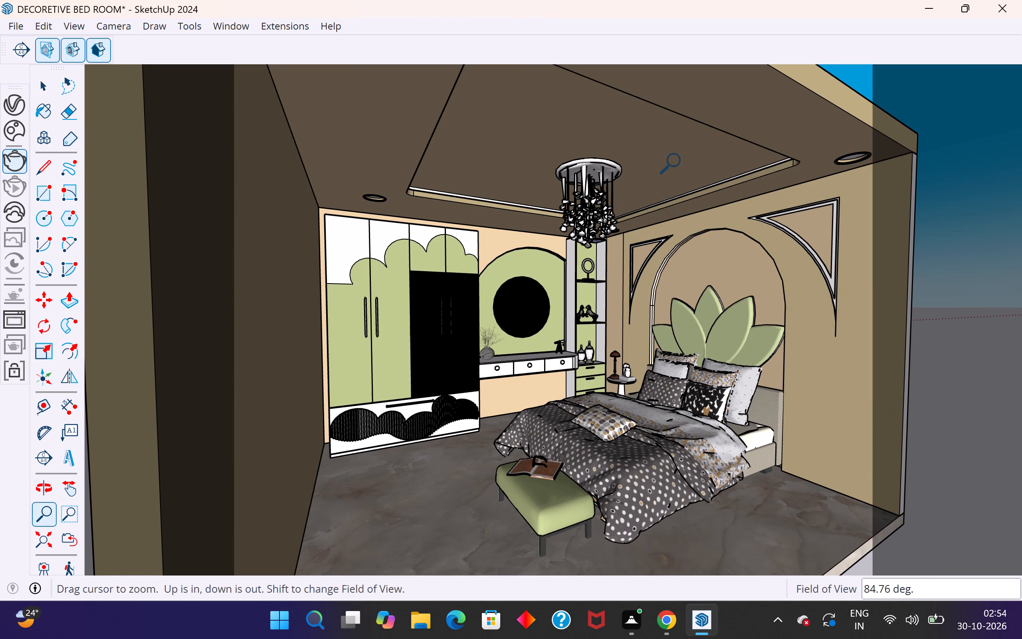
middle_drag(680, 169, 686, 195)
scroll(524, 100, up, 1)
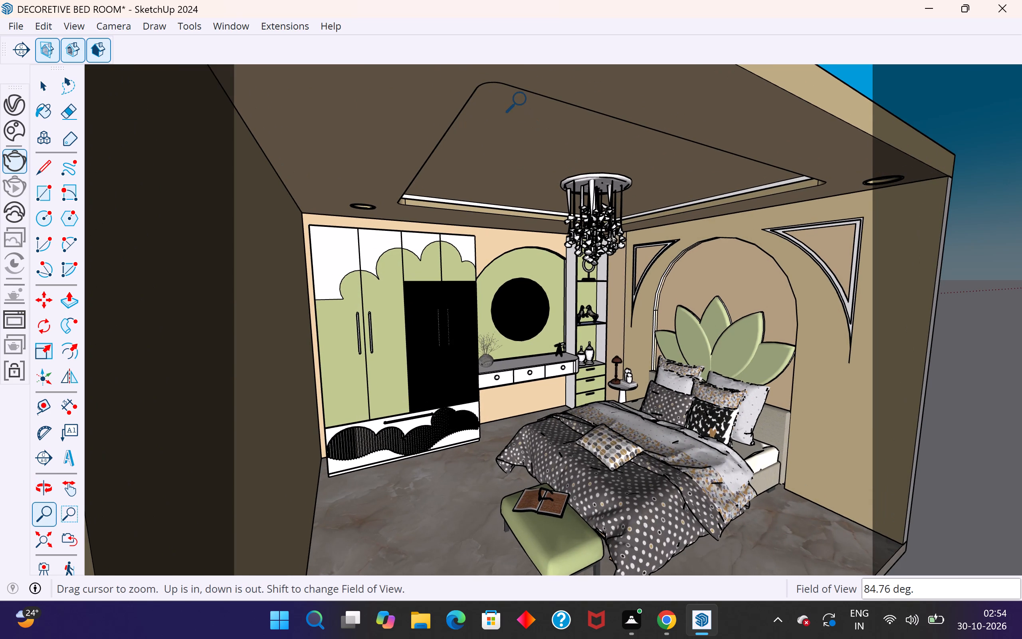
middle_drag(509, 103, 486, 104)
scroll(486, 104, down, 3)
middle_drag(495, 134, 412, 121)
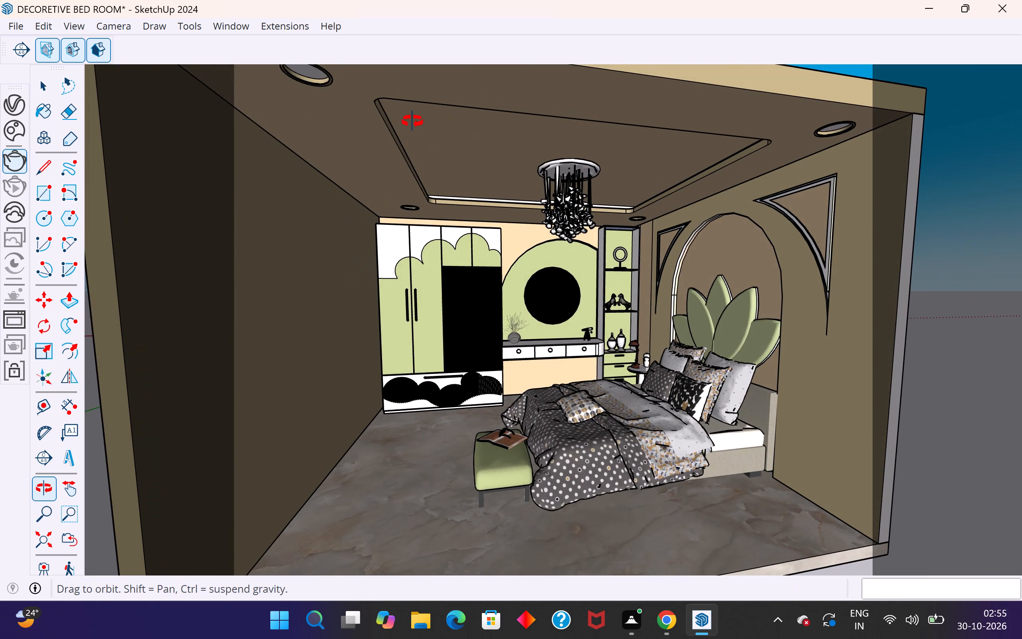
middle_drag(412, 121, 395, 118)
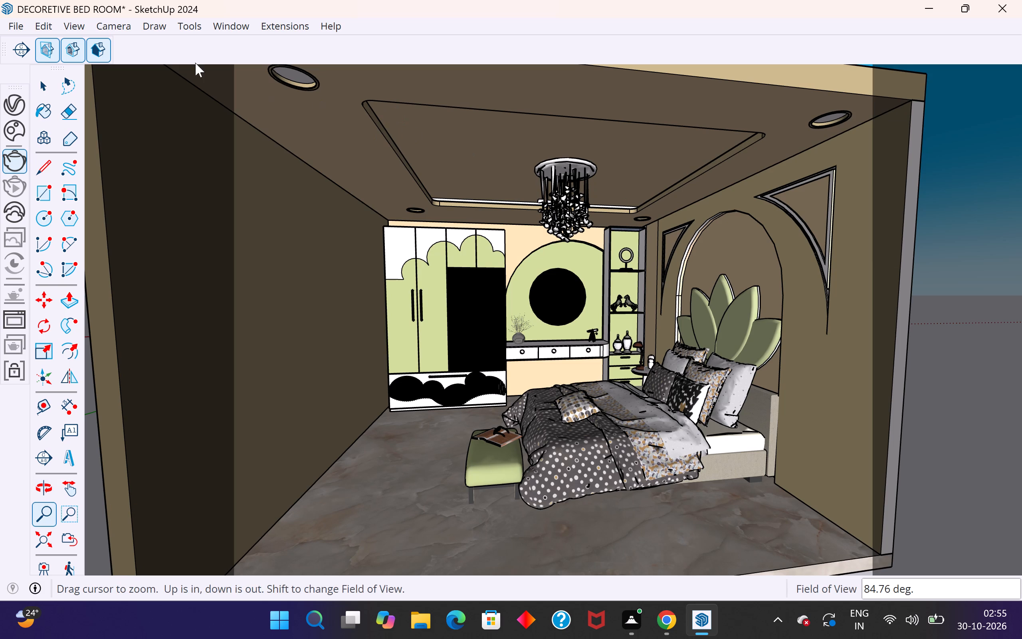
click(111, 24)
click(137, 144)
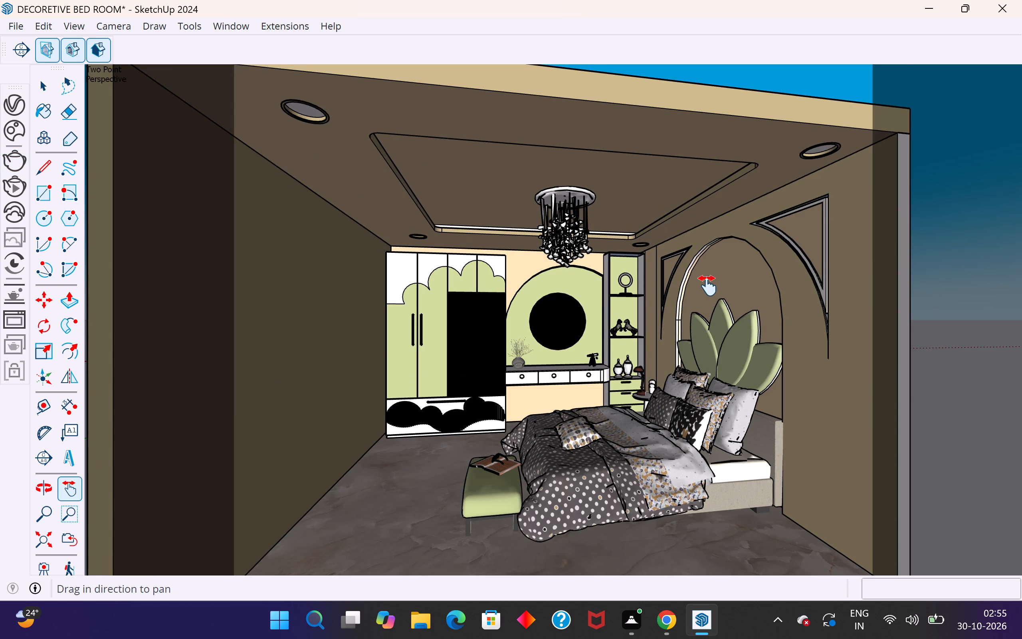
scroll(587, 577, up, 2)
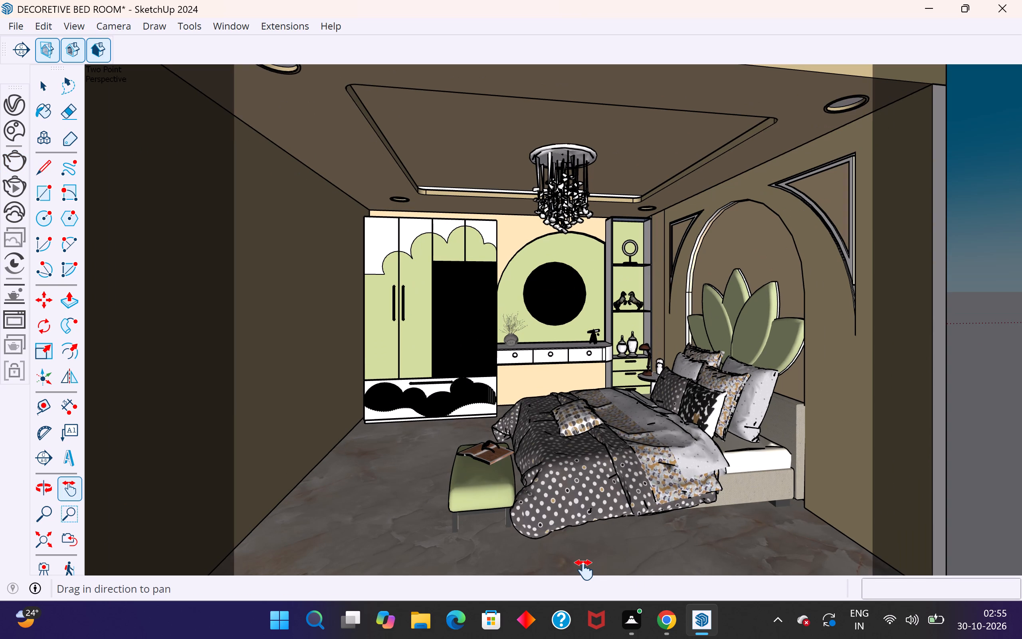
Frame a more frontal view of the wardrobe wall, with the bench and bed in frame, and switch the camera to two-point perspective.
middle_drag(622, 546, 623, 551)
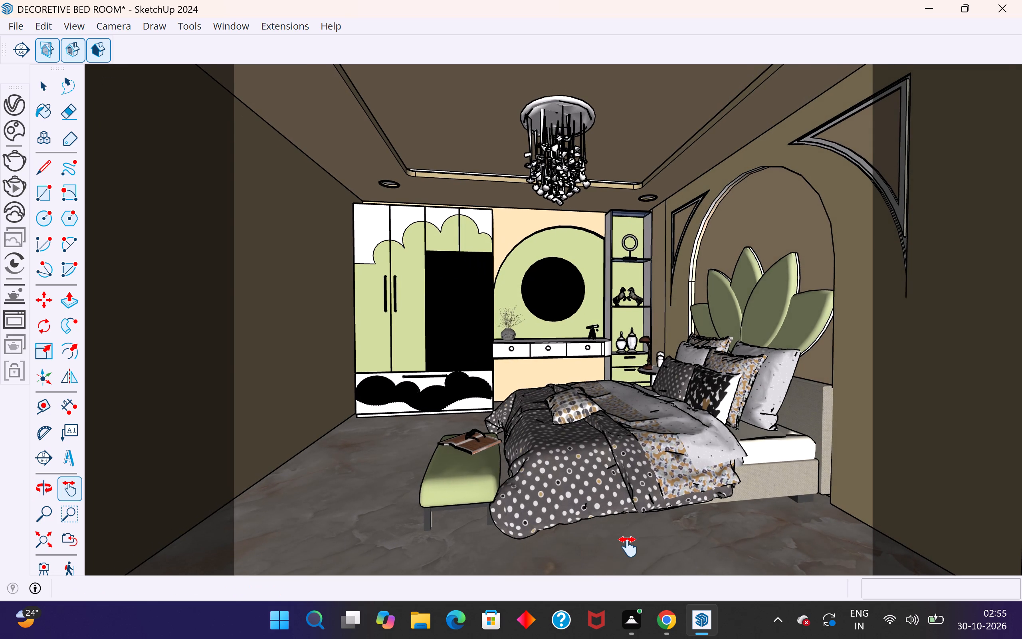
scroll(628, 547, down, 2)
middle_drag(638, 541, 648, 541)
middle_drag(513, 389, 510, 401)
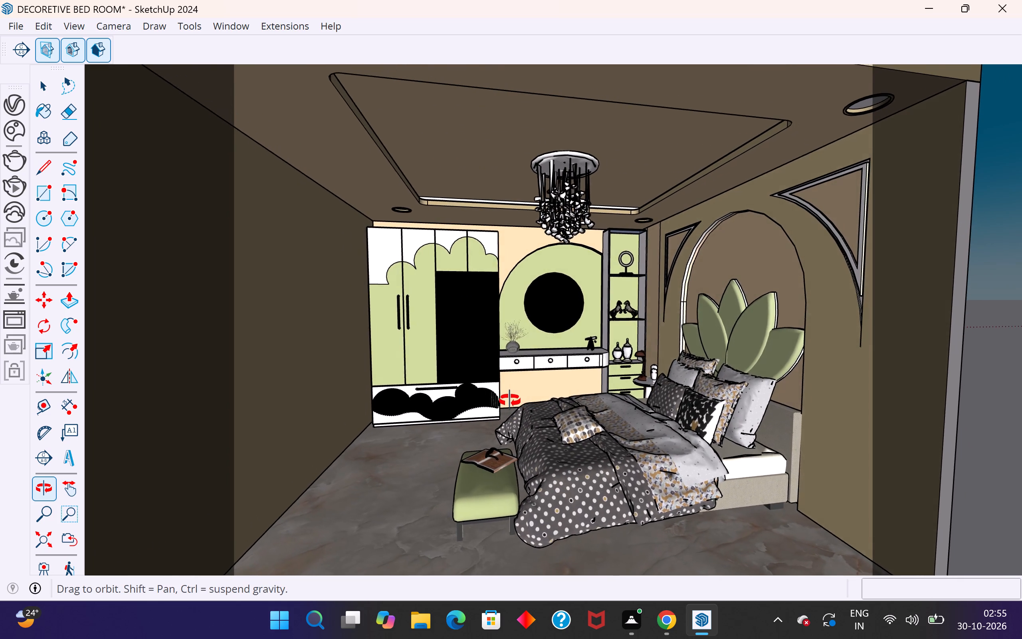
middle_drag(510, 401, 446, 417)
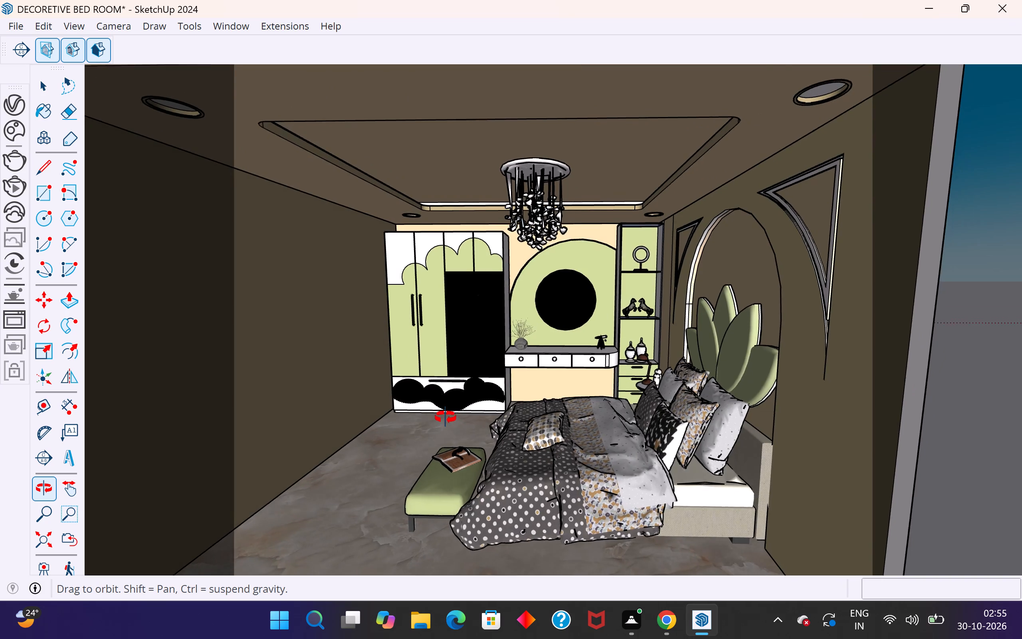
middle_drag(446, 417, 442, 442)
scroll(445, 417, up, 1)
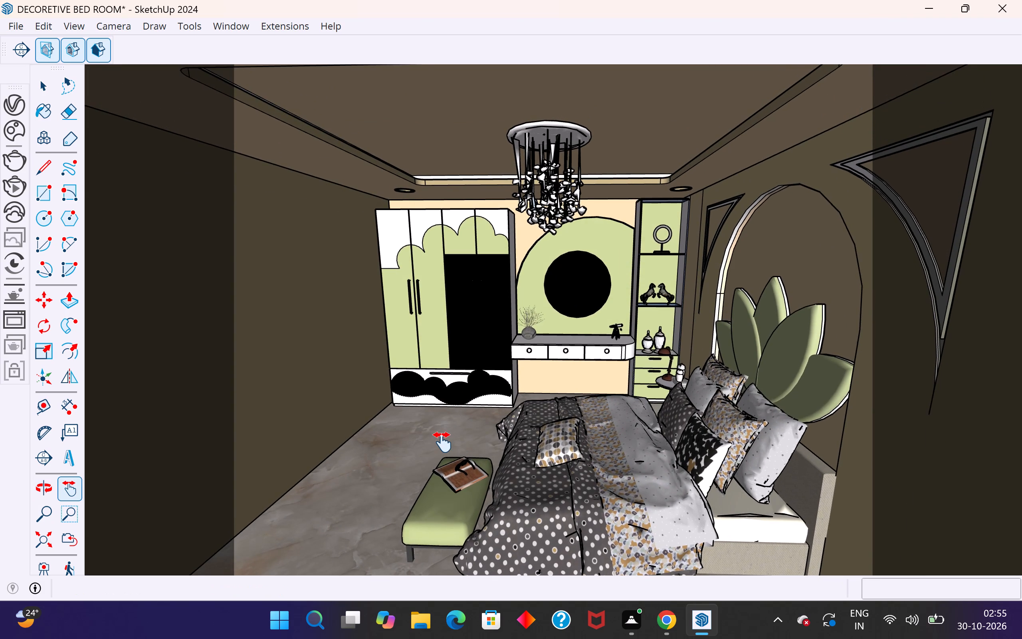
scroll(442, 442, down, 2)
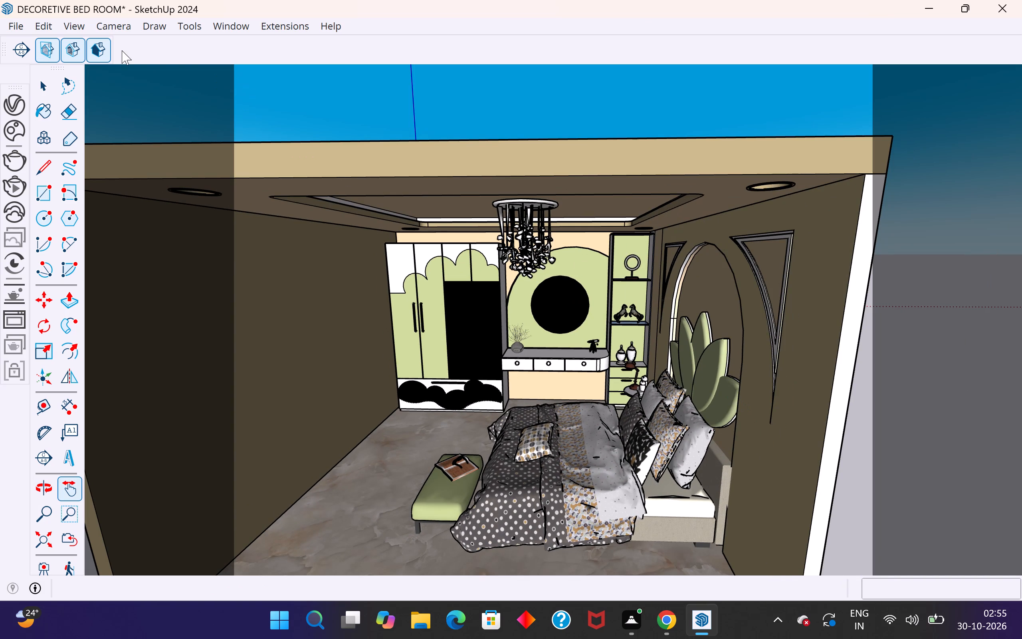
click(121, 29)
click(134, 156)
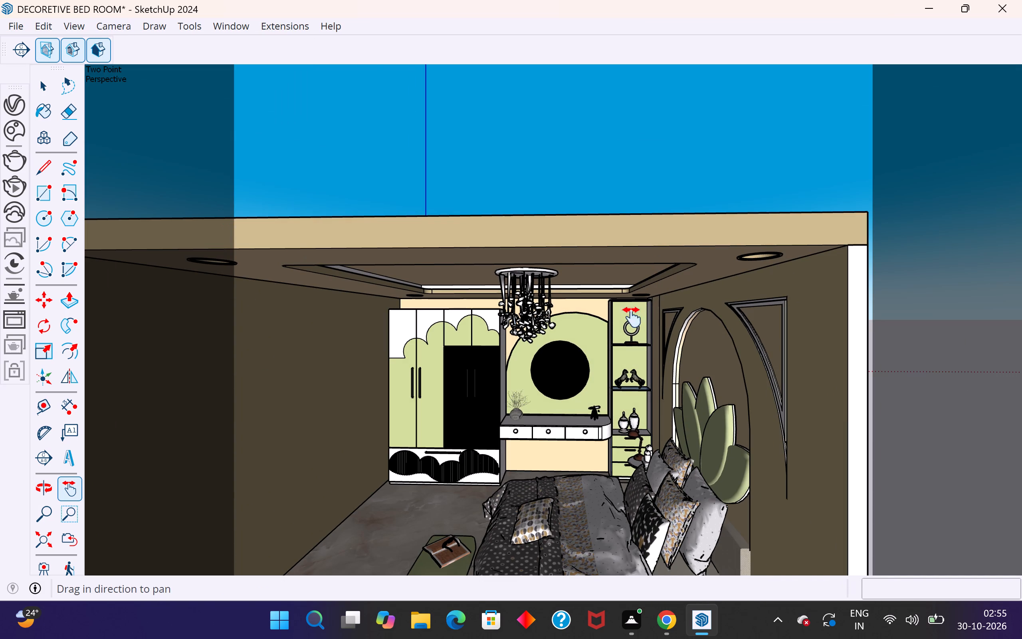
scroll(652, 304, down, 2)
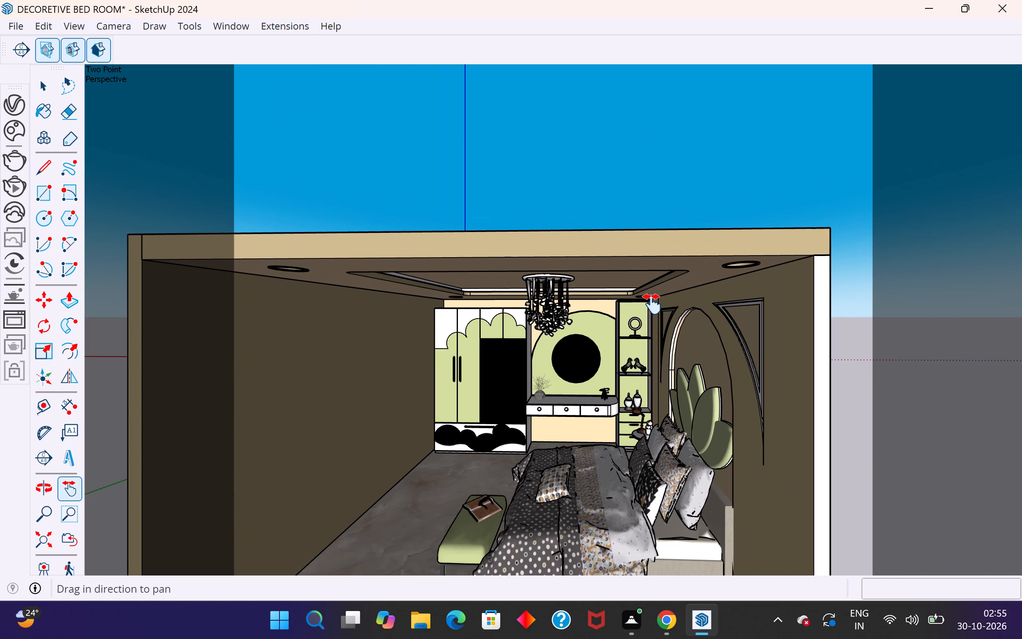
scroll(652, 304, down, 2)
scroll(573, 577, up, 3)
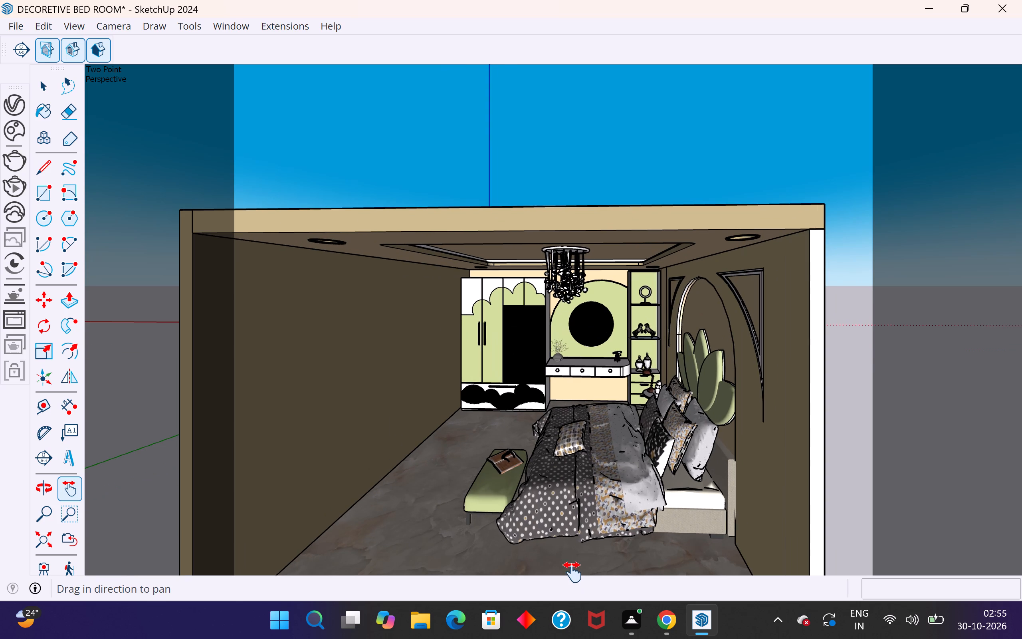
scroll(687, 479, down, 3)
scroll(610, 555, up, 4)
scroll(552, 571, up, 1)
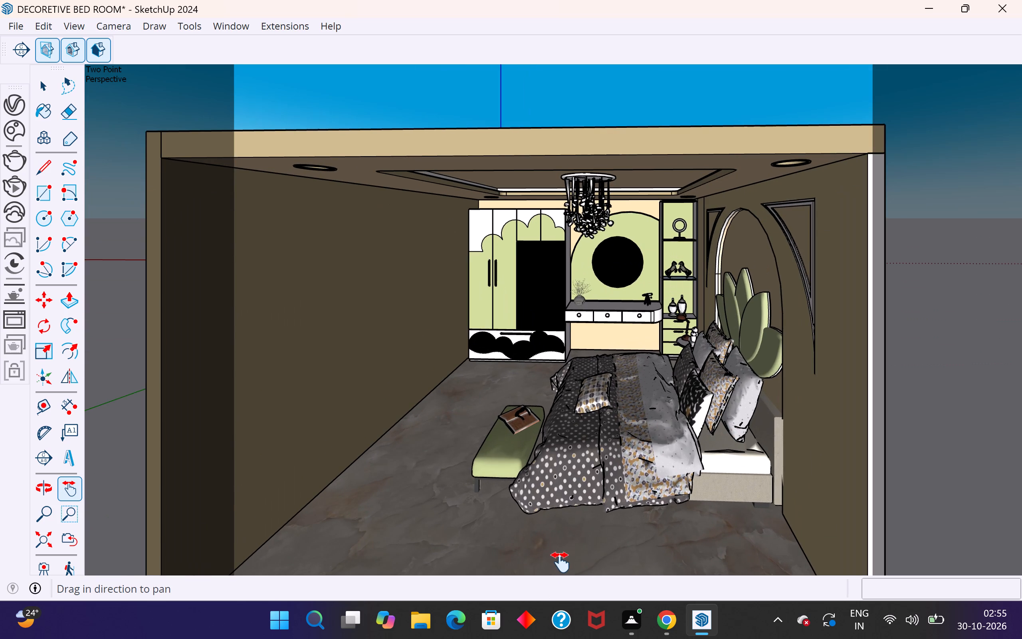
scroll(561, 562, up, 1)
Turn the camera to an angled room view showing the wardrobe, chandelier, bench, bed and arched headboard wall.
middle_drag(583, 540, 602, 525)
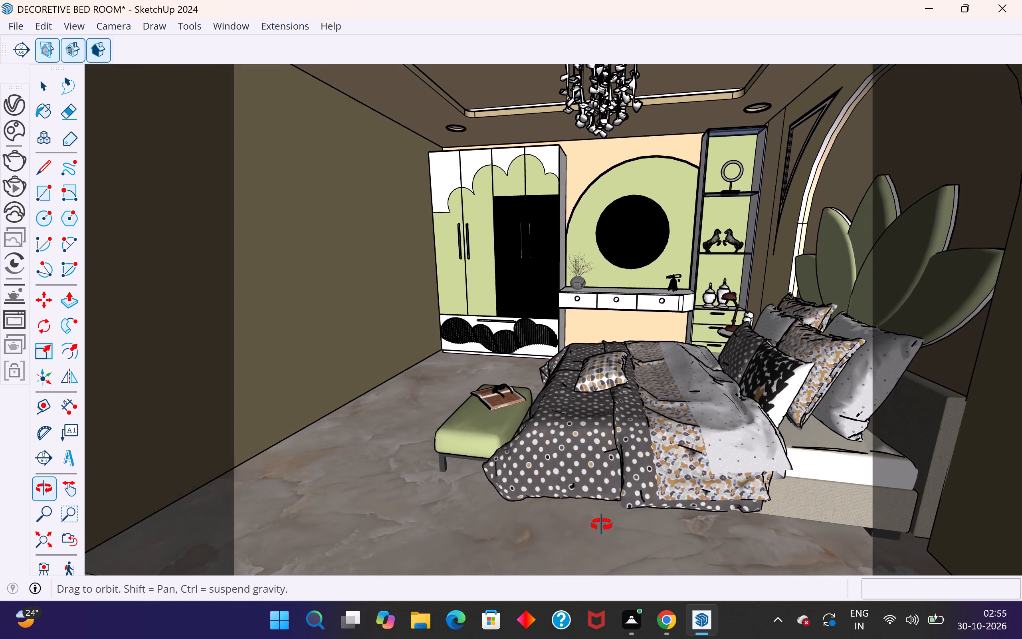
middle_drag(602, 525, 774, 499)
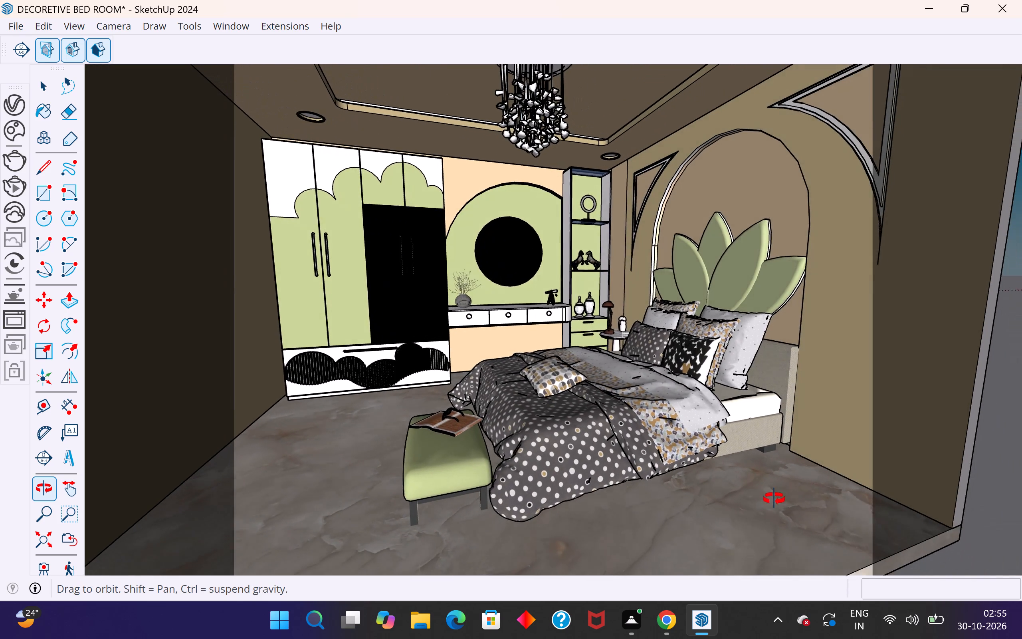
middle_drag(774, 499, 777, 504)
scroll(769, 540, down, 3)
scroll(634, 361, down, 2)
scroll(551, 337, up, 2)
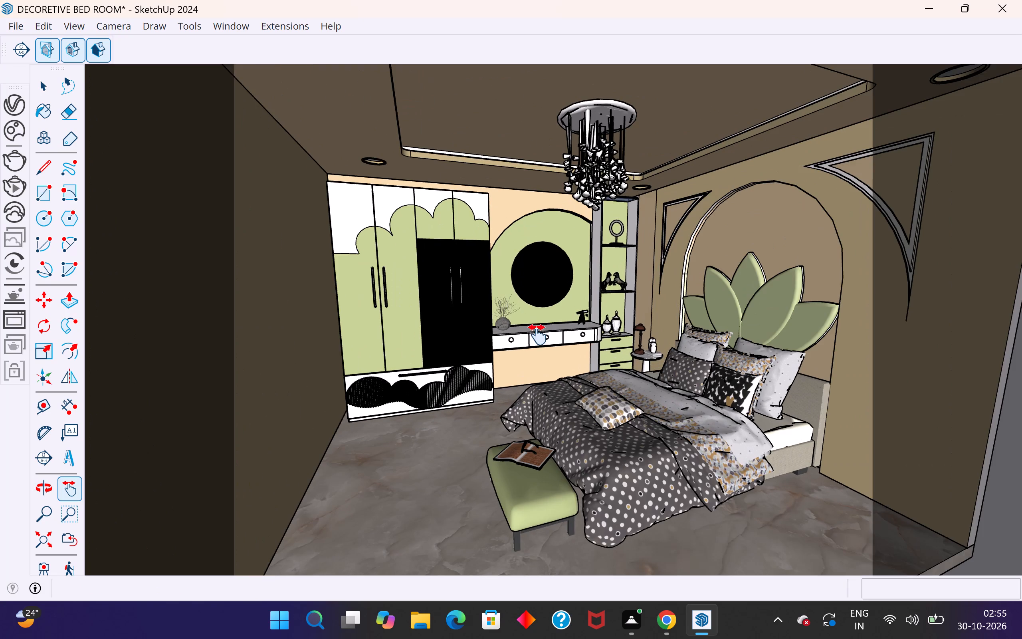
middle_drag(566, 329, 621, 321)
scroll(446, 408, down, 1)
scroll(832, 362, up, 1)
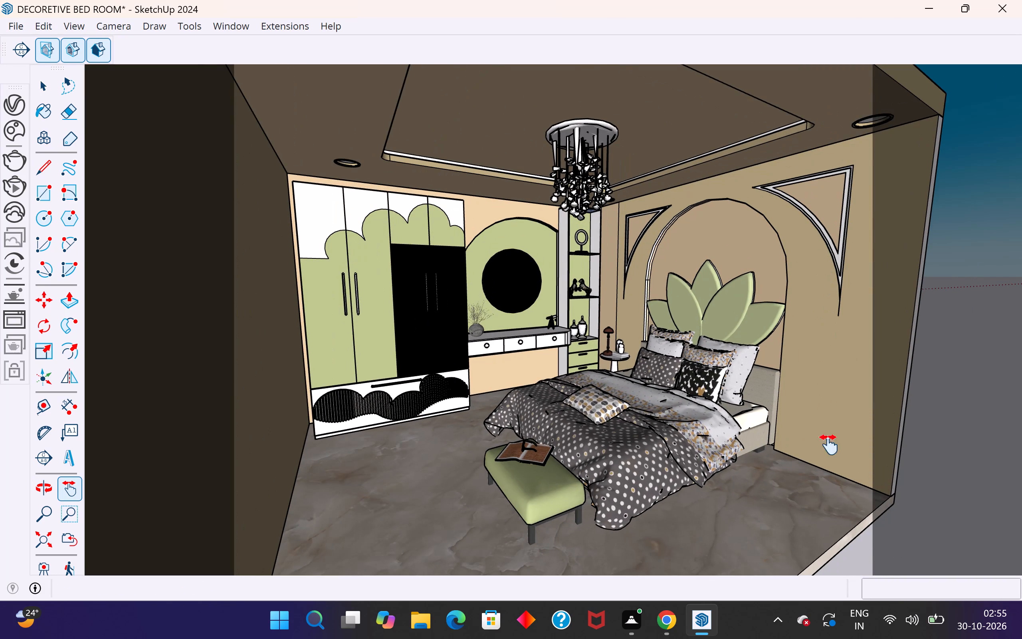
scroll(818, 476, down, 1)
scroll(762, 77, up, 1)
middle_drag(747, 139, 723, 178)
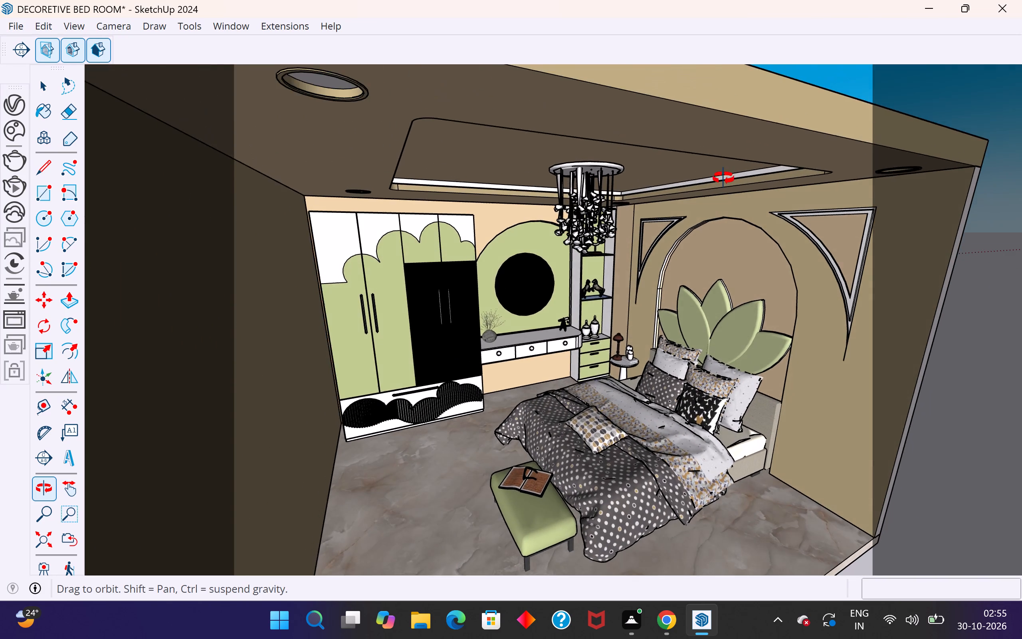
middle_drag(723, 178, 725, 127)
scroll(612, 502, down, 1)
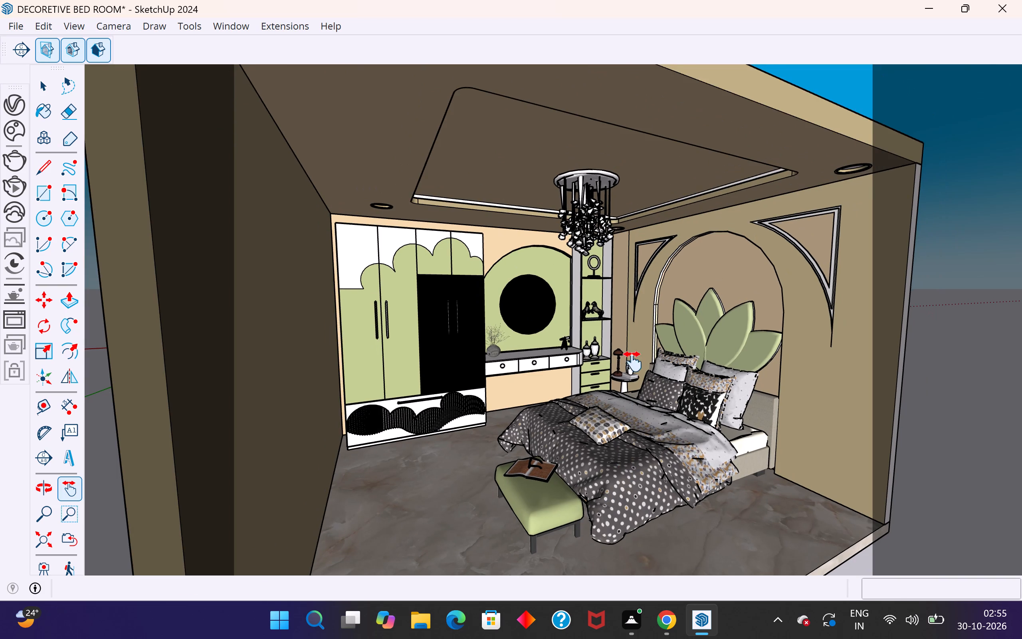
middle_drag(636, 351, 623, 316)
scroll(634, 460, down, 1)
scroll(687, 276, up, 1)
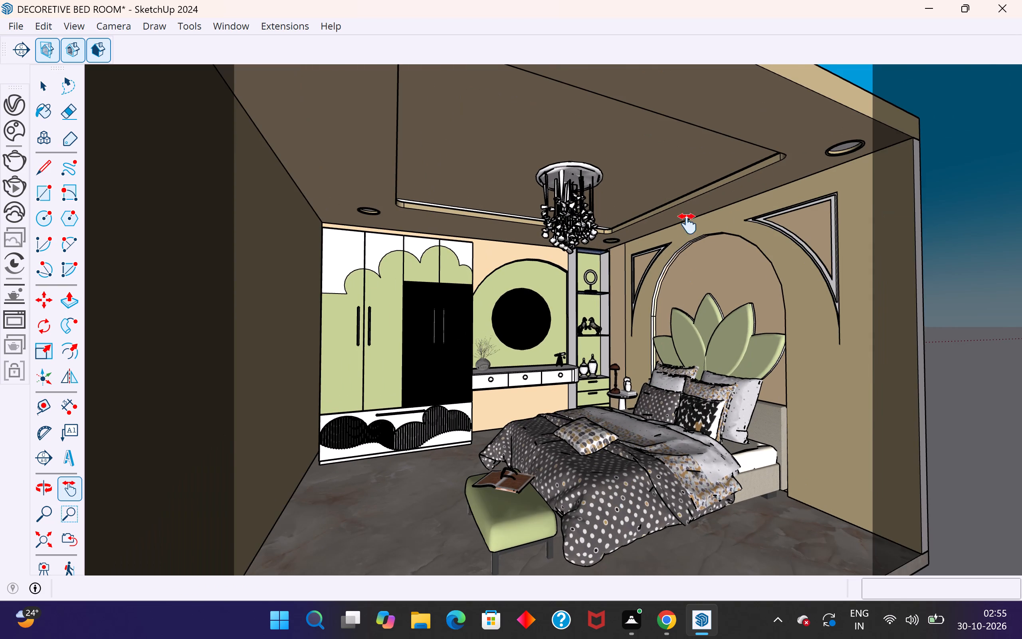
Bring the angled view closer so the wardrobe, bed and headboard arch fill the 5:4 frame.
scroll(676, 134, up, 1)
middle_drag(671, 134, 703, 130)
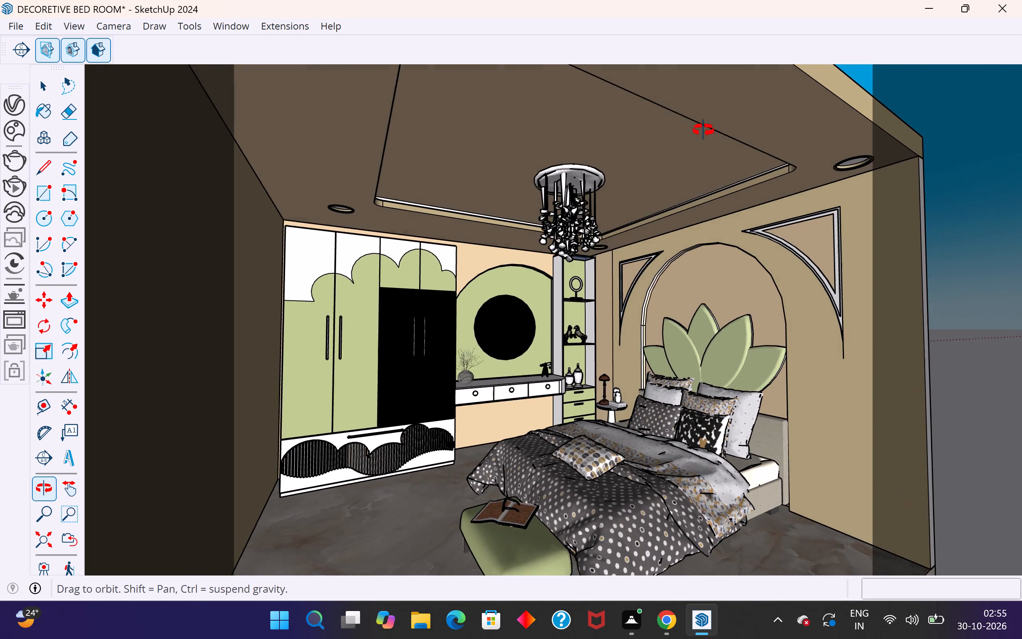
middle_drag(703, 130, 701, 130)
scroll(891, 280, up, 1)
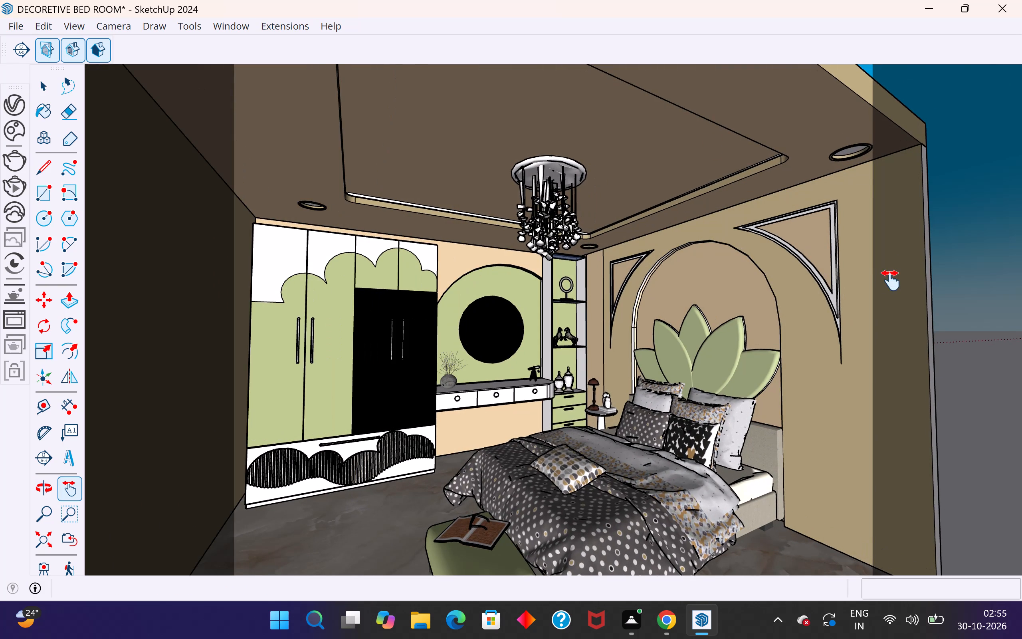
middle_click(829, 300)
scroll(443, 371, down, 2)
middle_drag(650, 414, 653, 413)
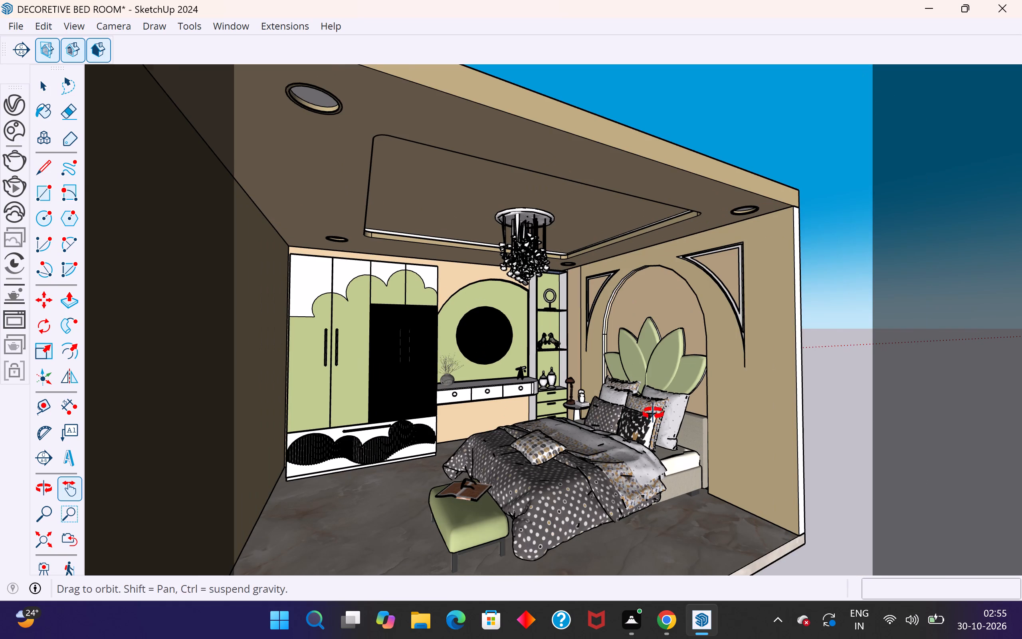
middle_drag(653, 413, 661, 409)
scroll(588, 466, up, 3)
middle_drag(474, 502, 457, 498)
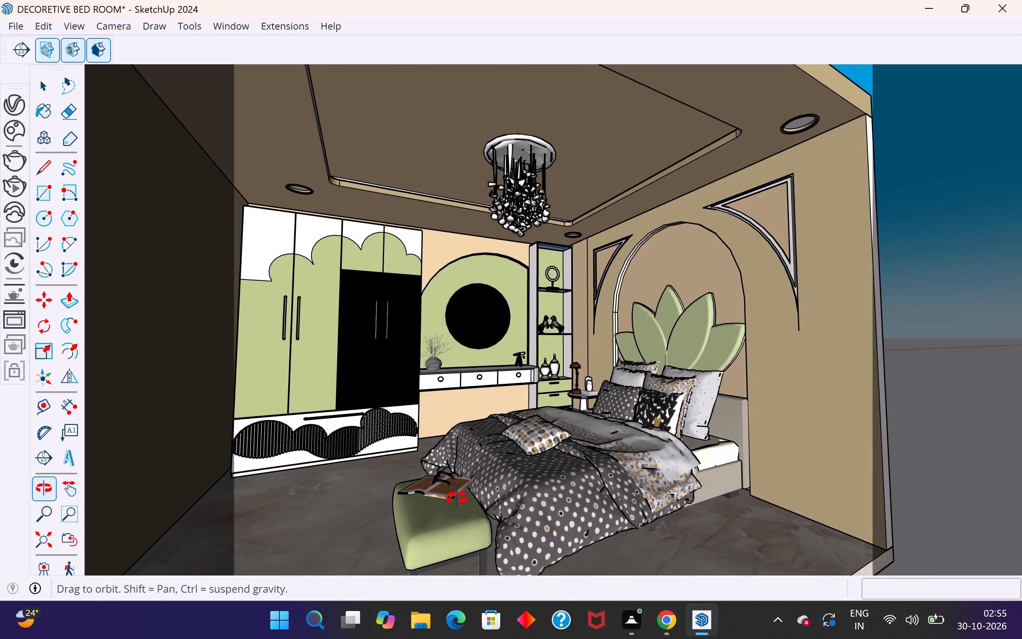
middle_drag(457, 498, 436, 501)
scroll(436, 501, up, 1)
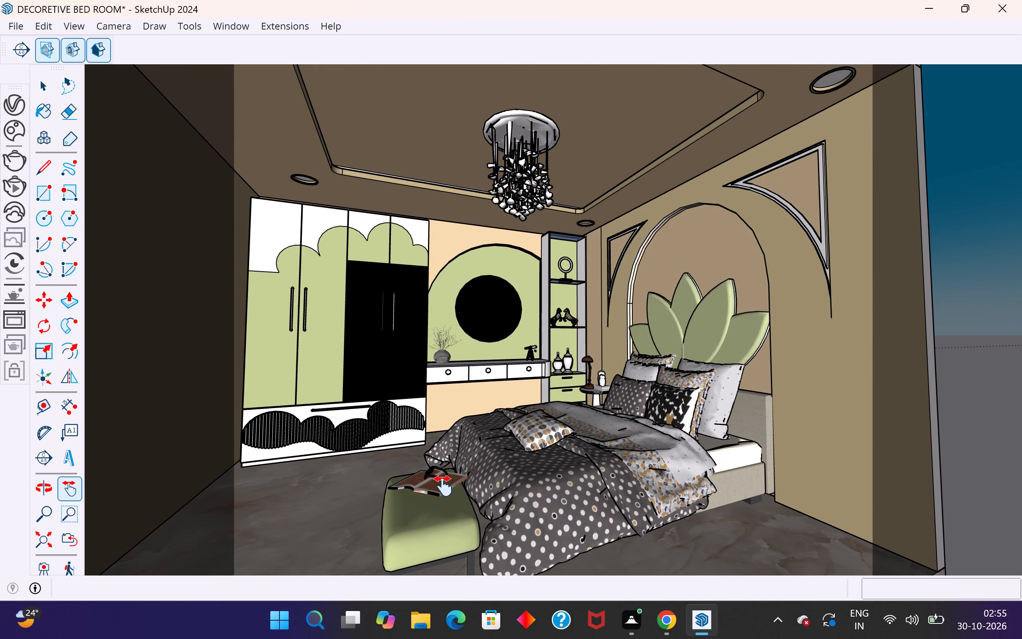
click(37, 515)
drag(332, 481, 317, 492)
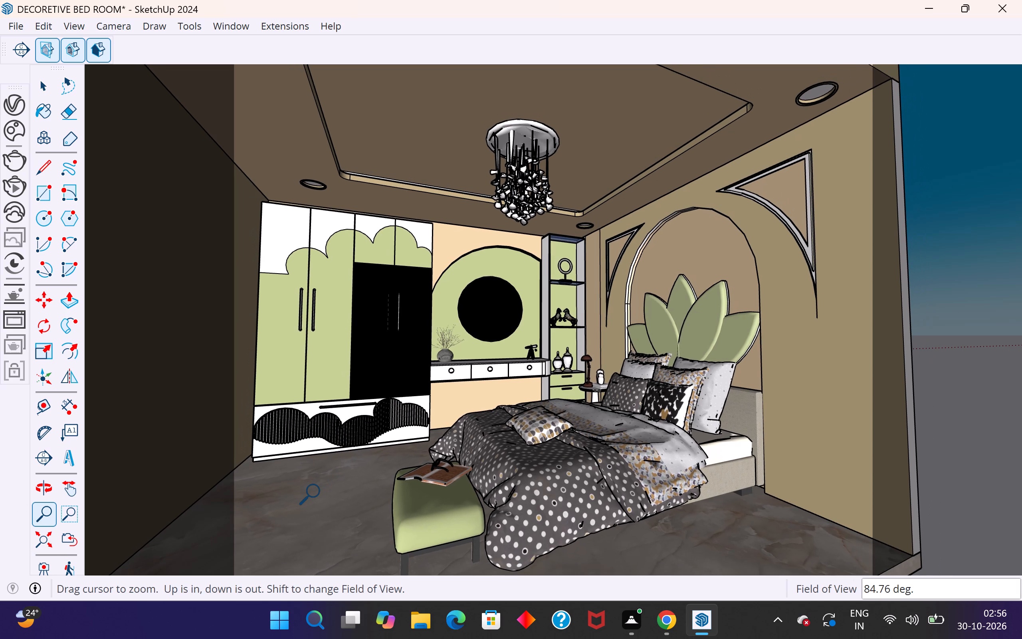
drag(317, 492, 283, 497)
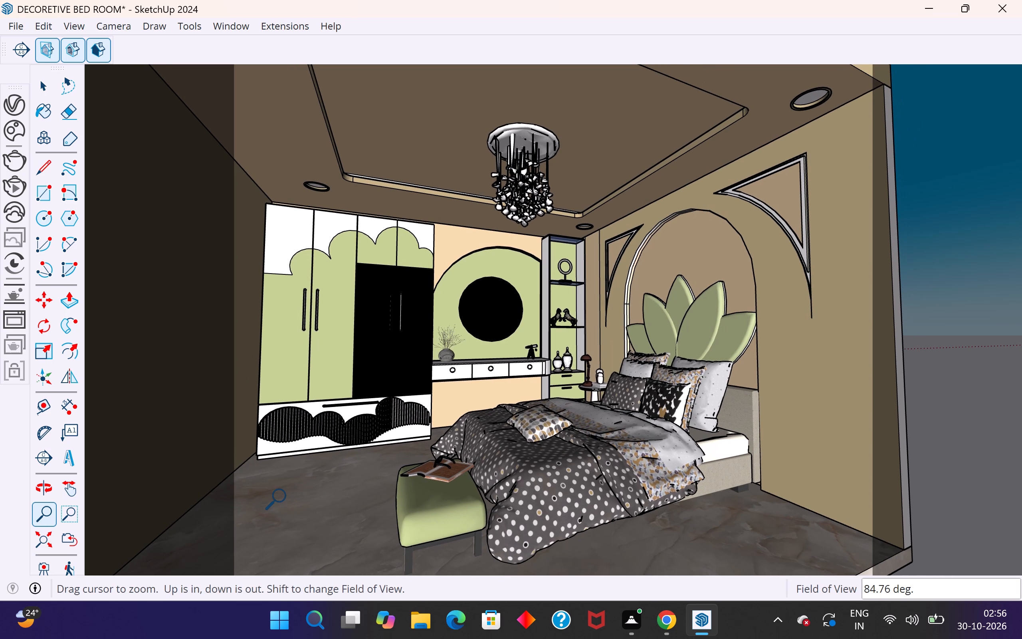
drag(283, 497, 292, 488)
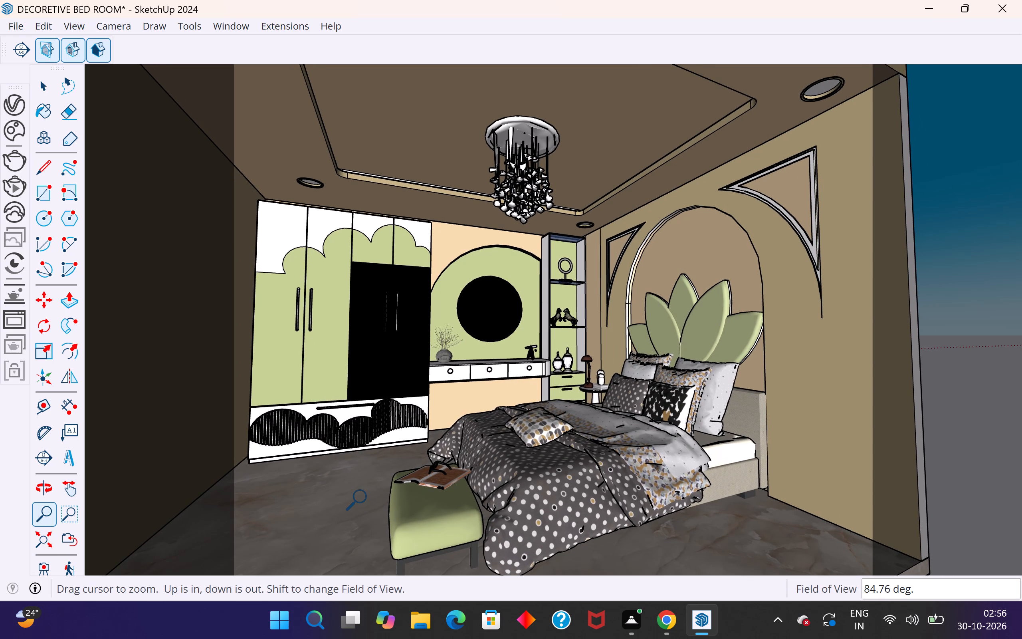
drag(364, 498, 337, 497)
Turn the camera from the angled view to a more frontal one of the wardrobe and dressing table, with the whole bed in frame.
middle_drag(600, 519, 570, 516)
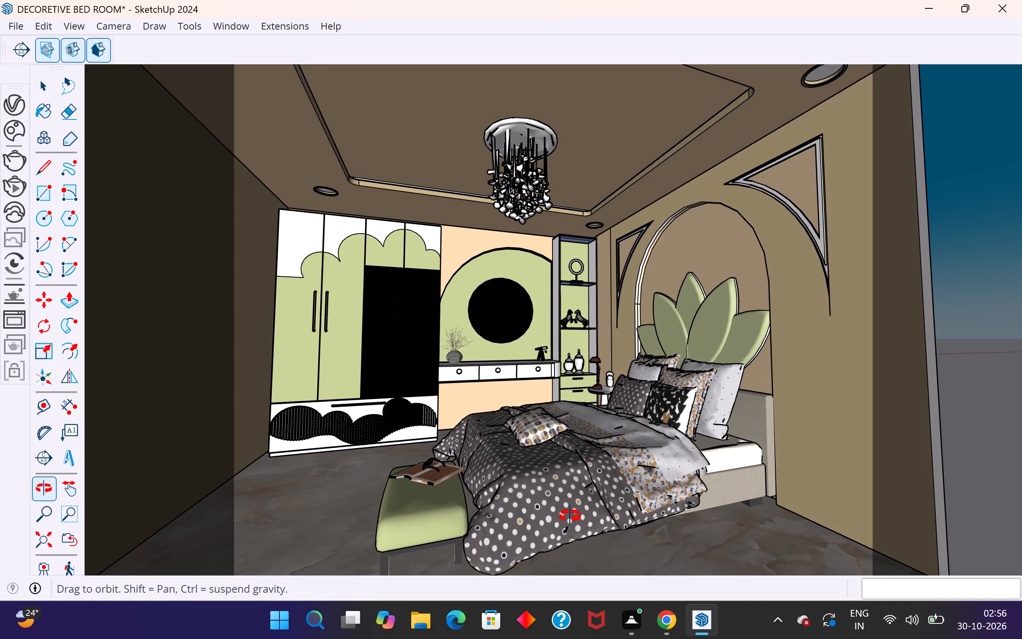
middle_drag(570, 516, 553, 520)
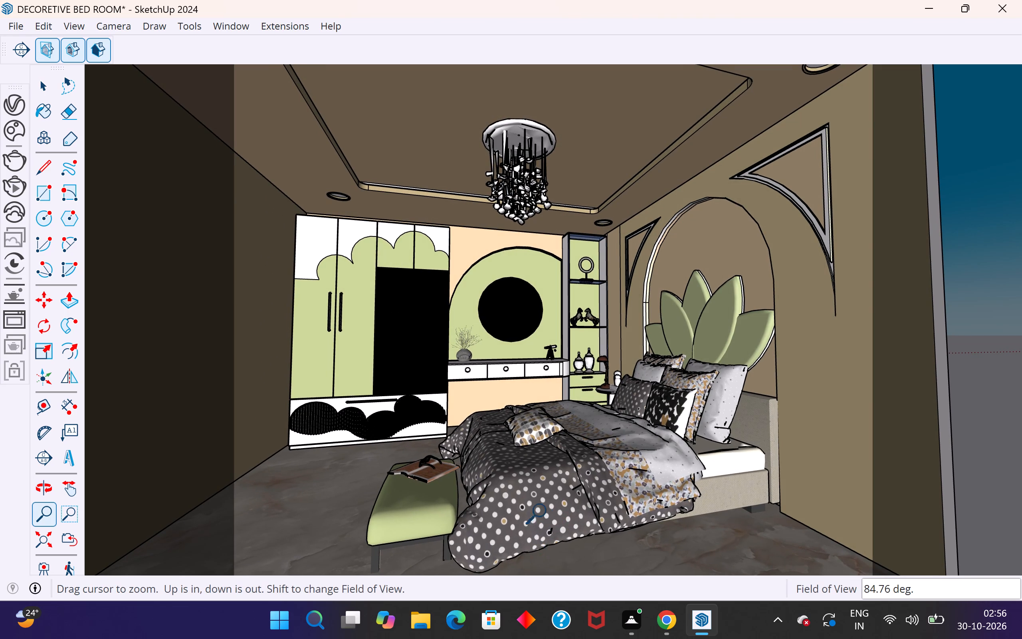
scroll(523, 505, down, 1)
middle_drag(523, 505, 503, 500)
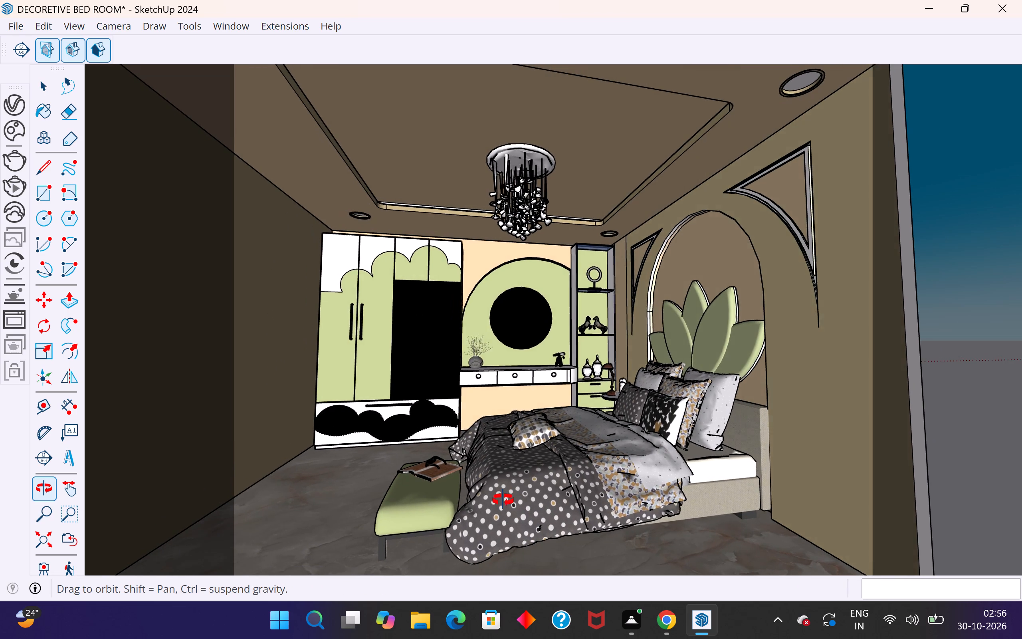
middle_drag(503, 500, 485, 510)
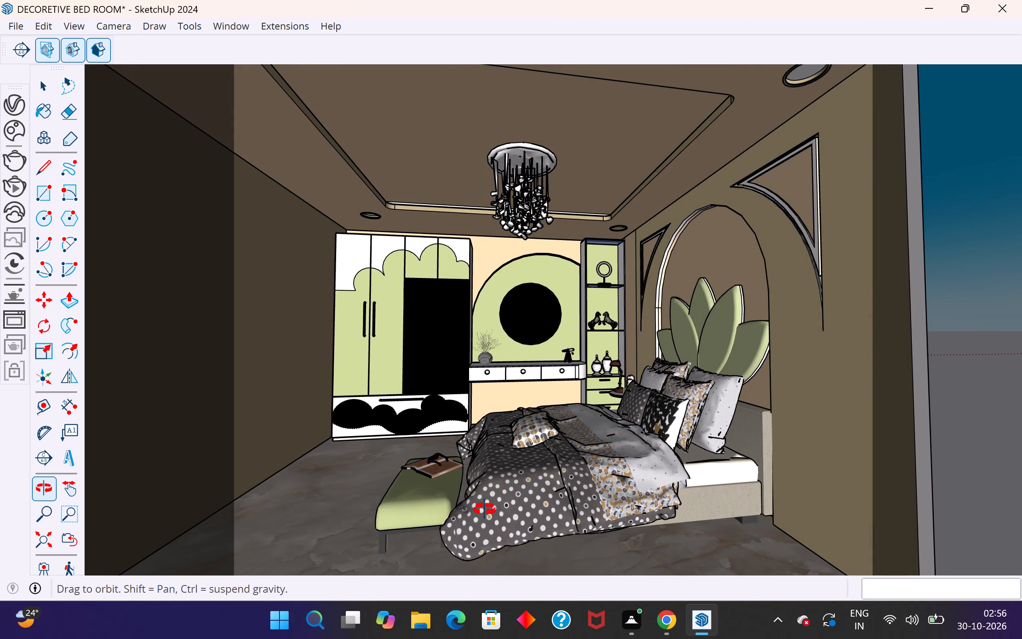
middle_drag(485, 510, 468, 526)
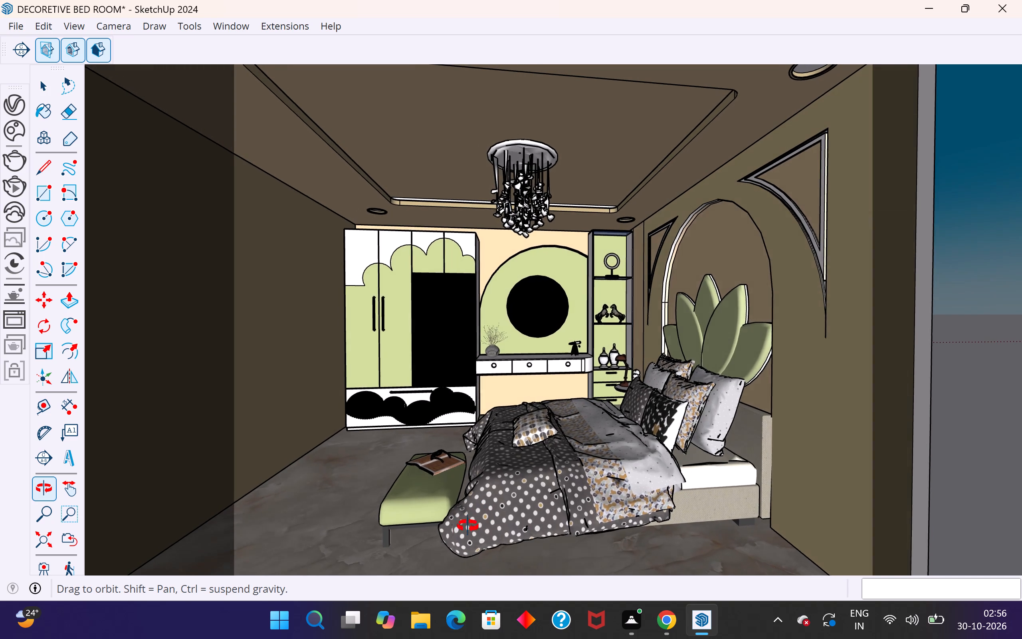
middle_drag(468, 526, 460, 528)
scroll(461, 554, down, 1)
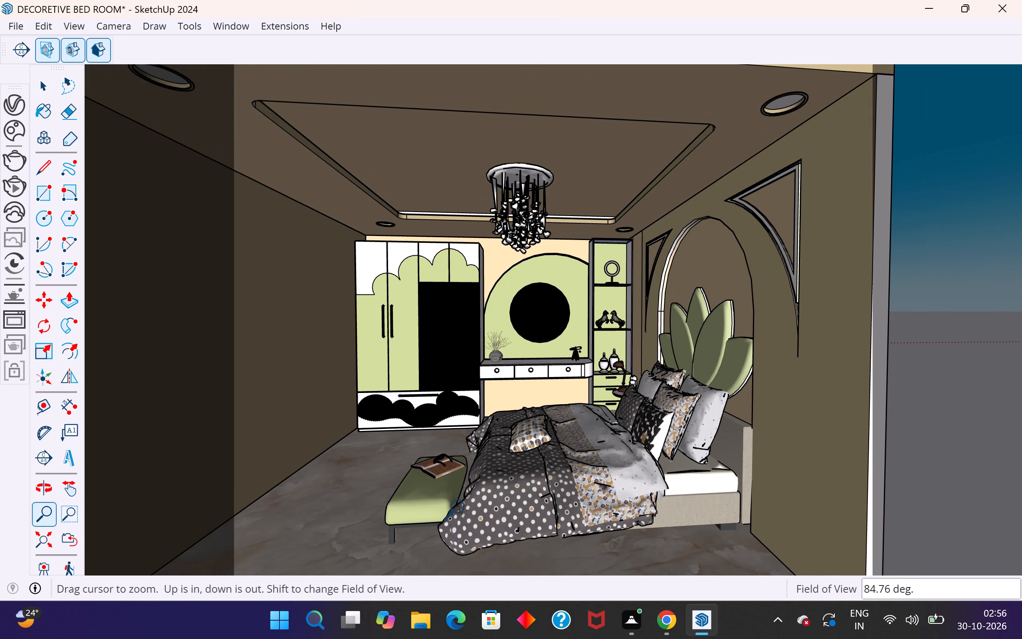
middle_drag(454, 498, 447, 502)
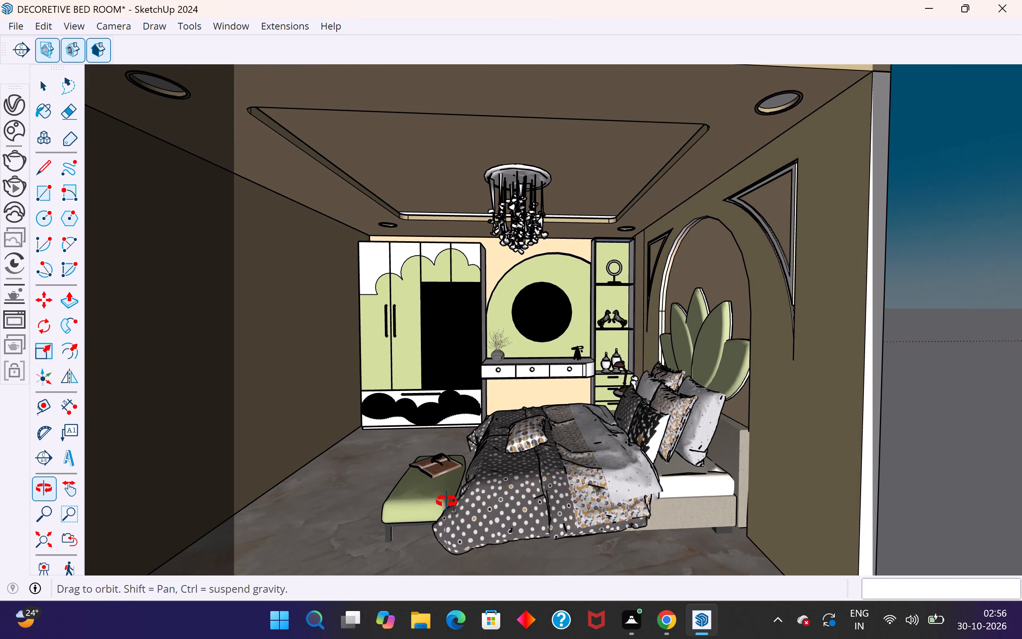
middle_drag(447, 502, 453, 506)
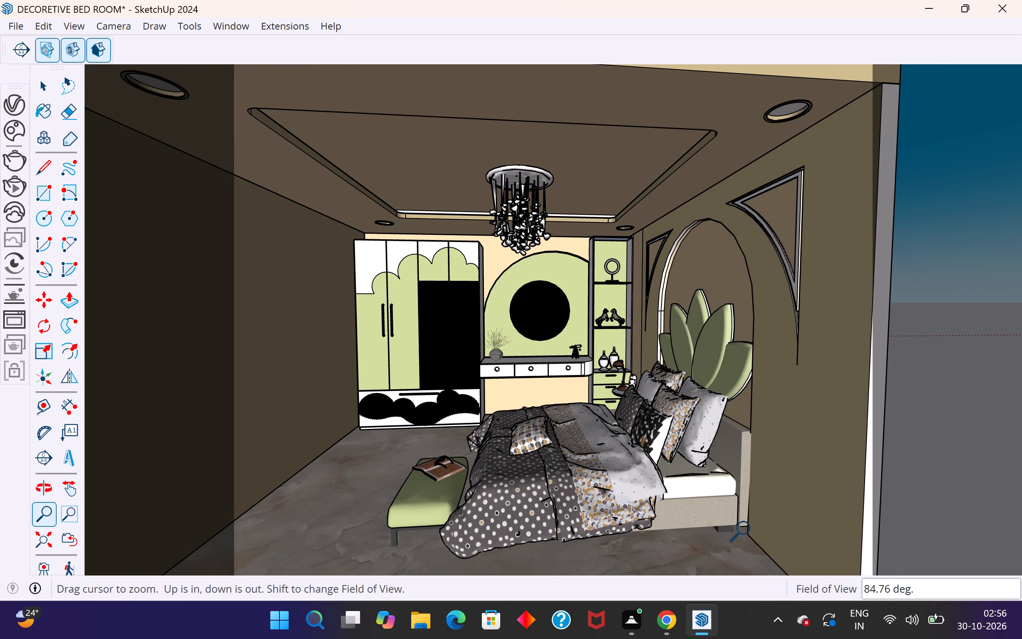
Refine the near-frontal view so the wardrobe, bench and bed fill the 5:4 frame, and switch the camera to two-point perspective.
middle_drag(750, 530, 759, 520)
middle_drag(309, 421, 308, 424)
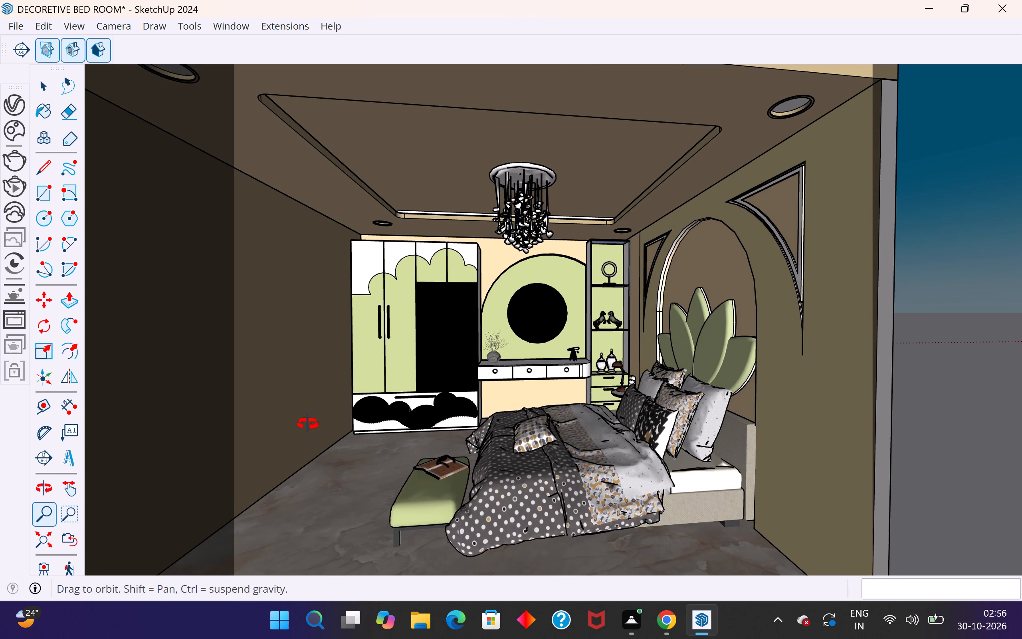
middle_drag(308, 424, 311, 414)
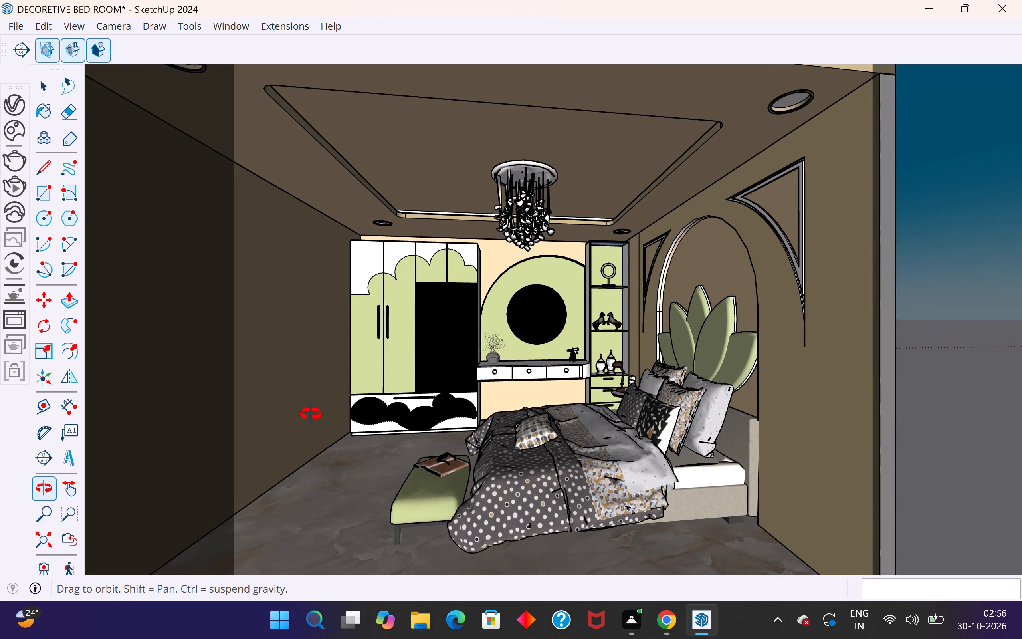
middle_drag(311, 414, 312, 407)
middle_drag(570, 421, 550, 425)
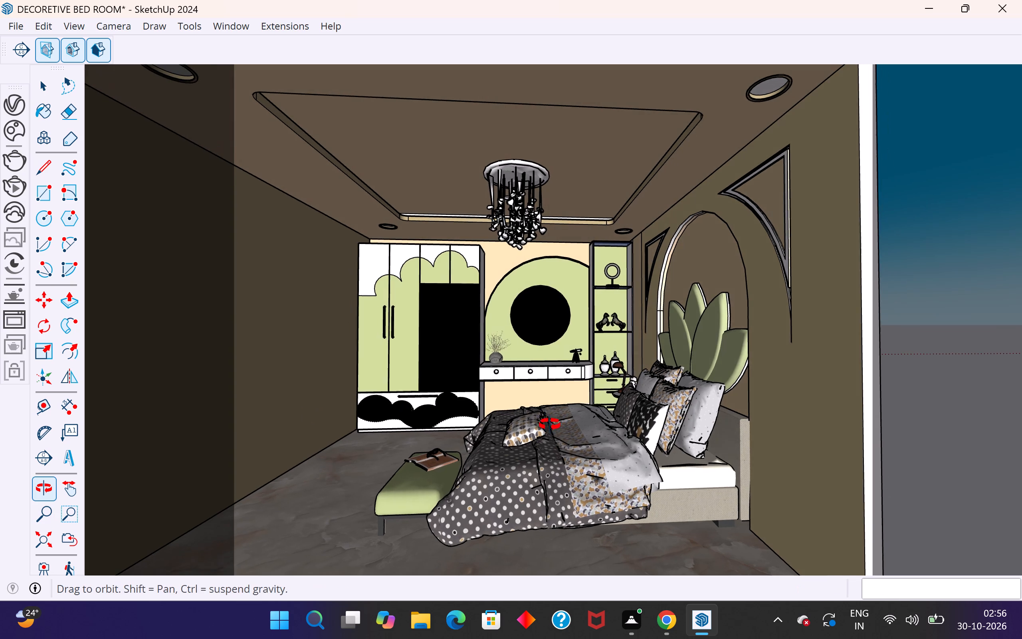
middle_drag(550, 425, 545, 422)
scroll(261, 400, up, 1)
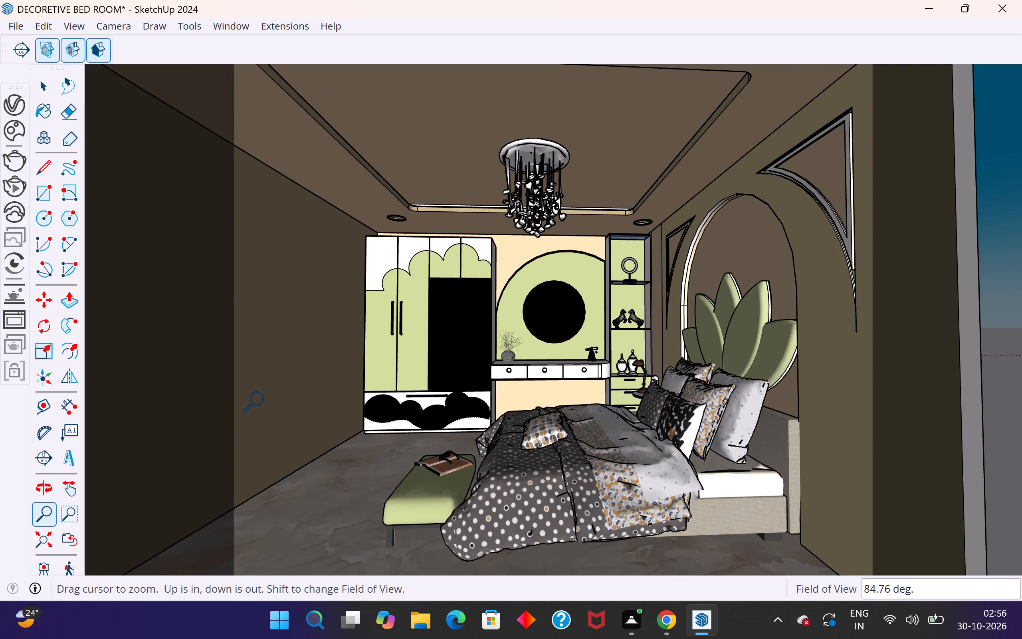
middle_drag(333, 395, 349, 389)
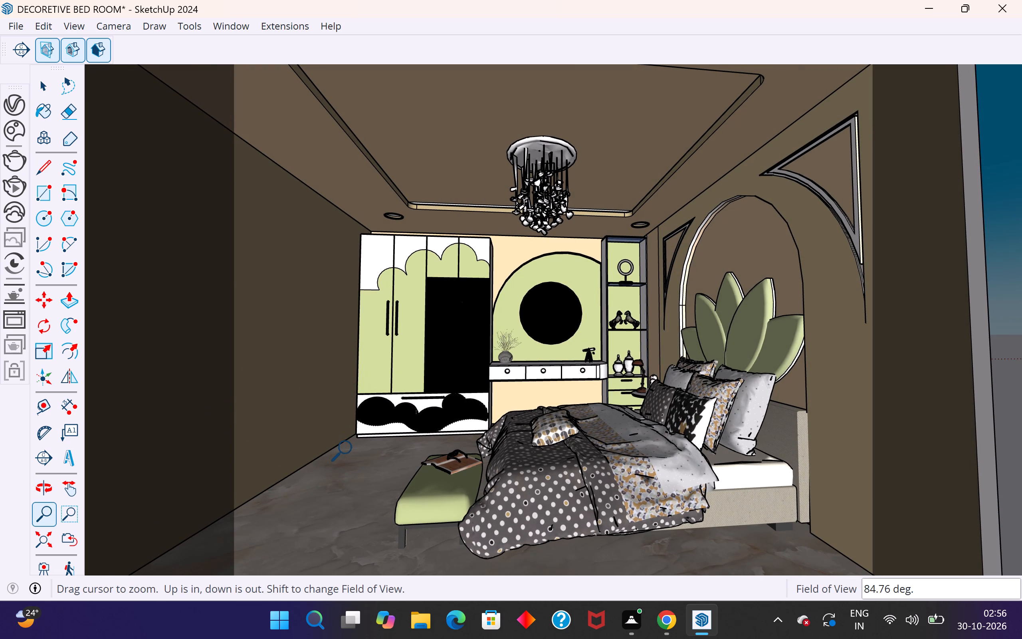
middle_drag(525, 381, 509, 368)
click(117, 18)
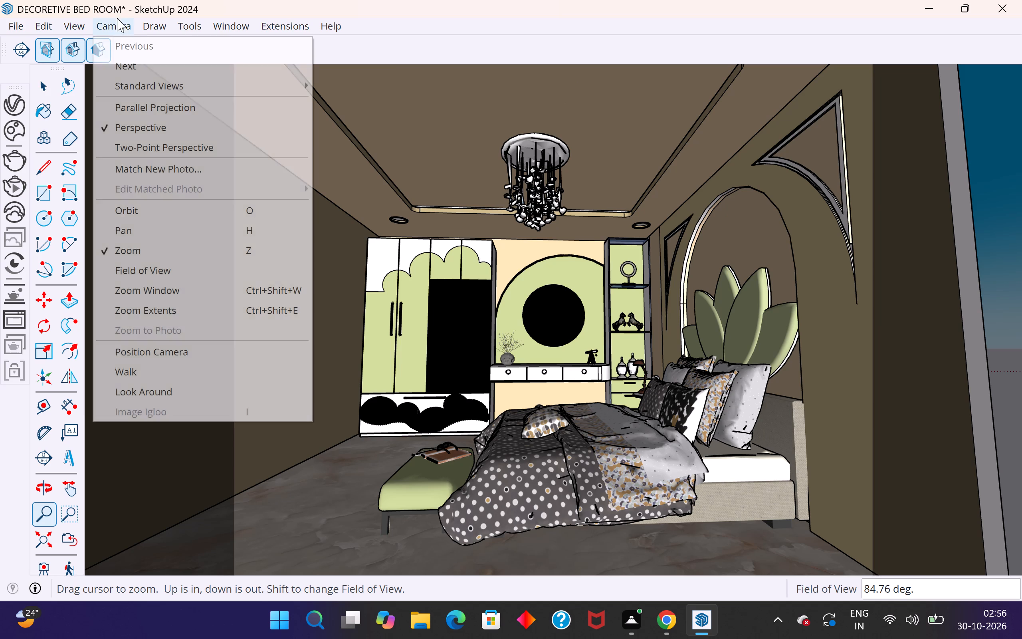
click(158, 149)
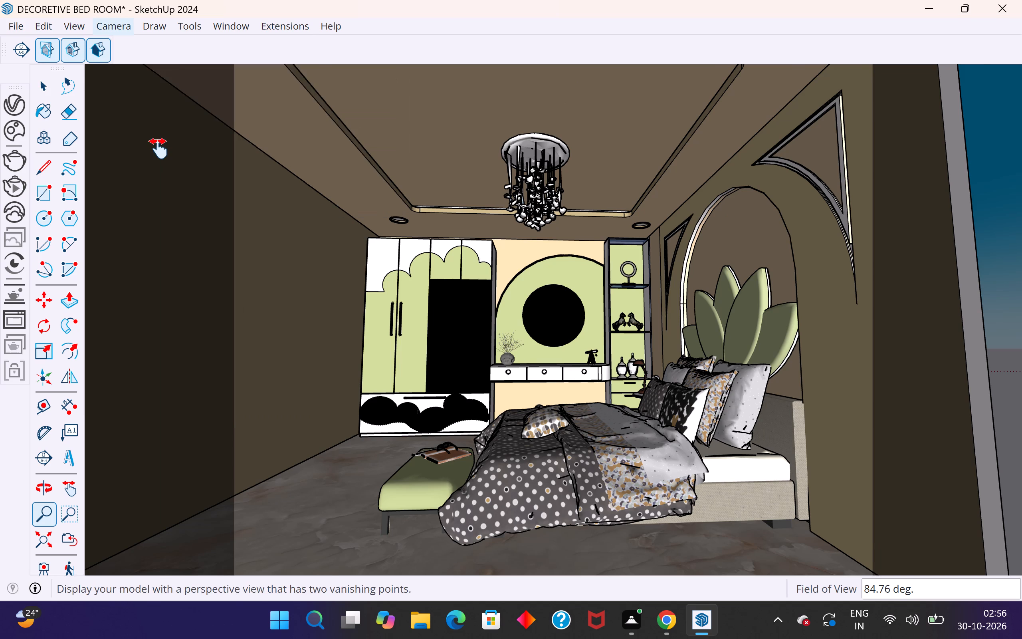
Frame a wider frontal view with both side walls, the ceiling recess and the bed, and switch the camera to two-point perspective.
scroll(788, 488, down, 2)
middle_drag(527, 435, 504, 436)
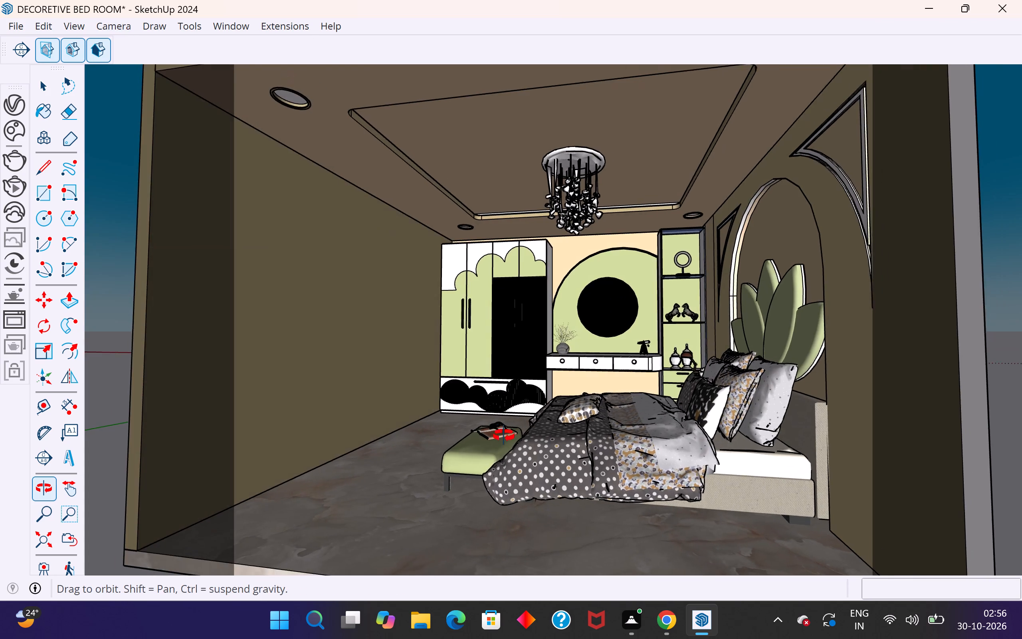
middle_drag(504, 436, 575, 436)
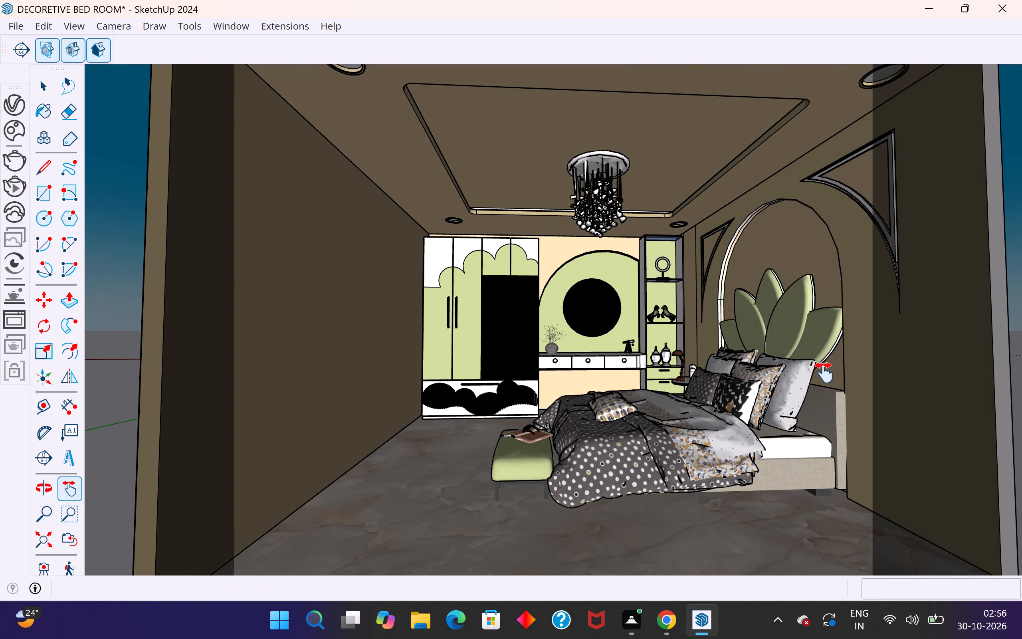
scroll(917, 385, up, 1)
middle_drag(909, 383, 875, 385)
scroll(555, 484, down, 2)
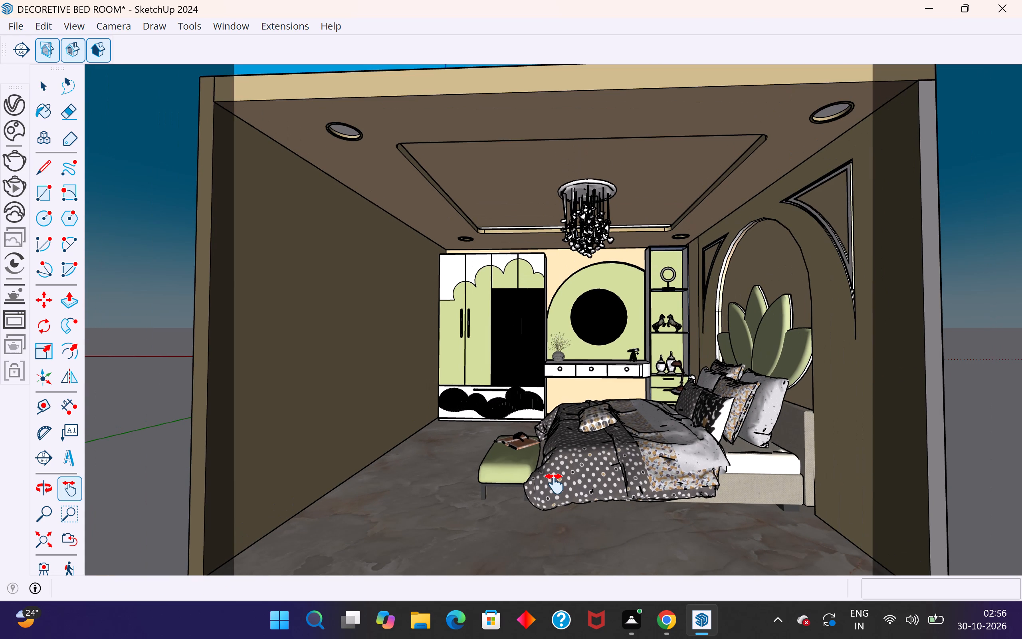
middle_drag(564, 478, 585, 477)
click(115, 26)
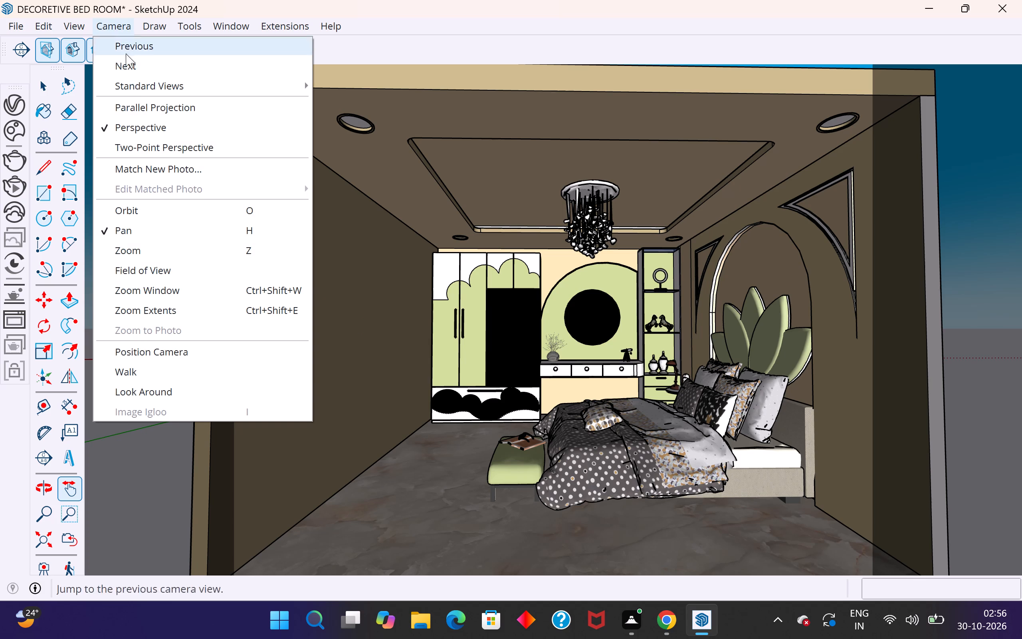
click(161, 153)
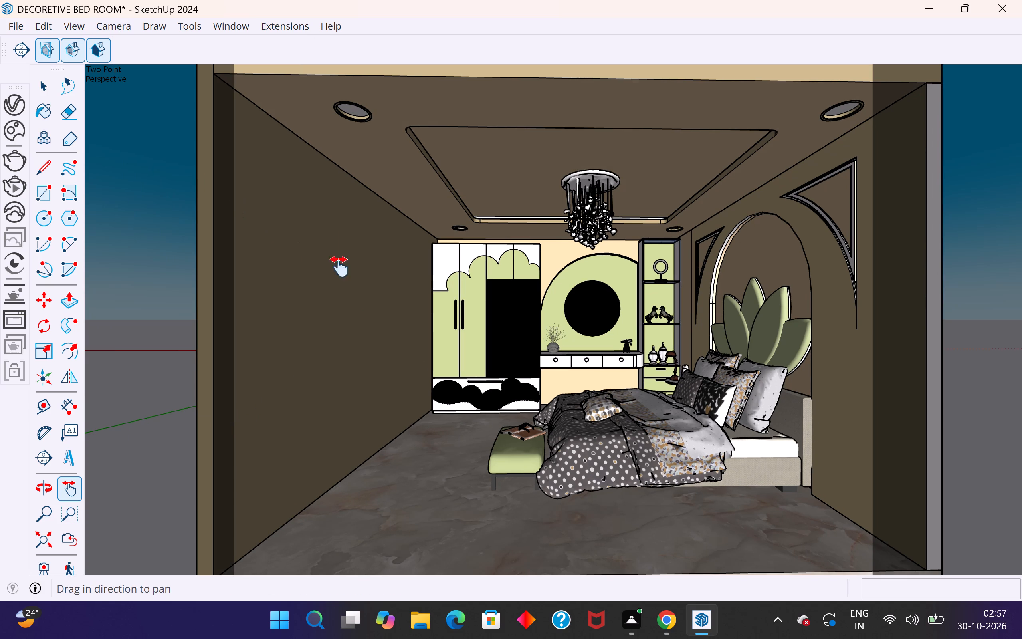
scroll(897, 407, up, 1)
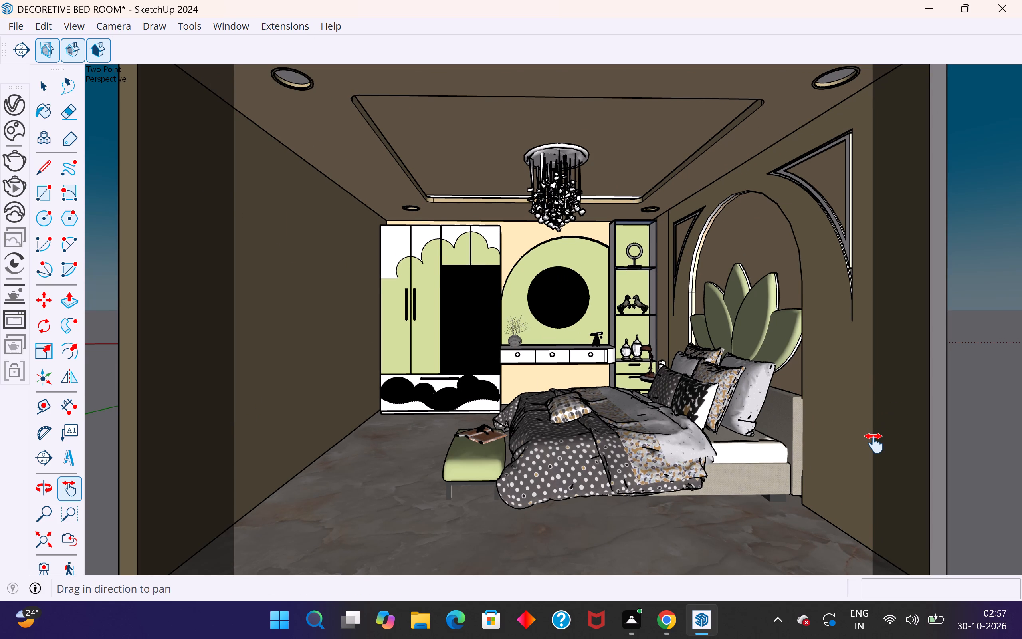
scroll(874, 443, down, 1)
scroll(929, 425, up, 1)
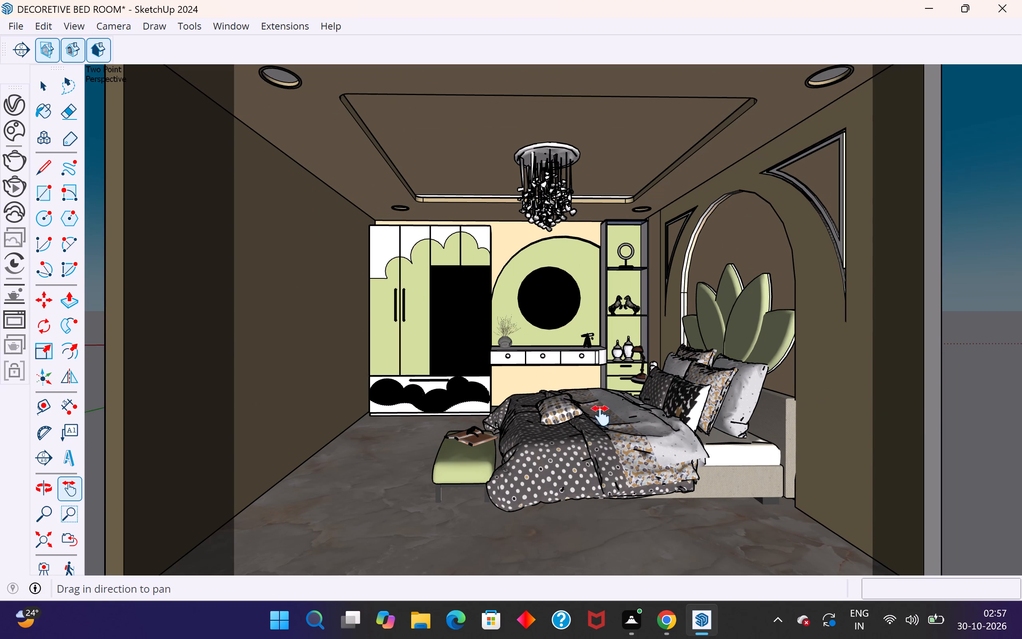
Run a V-Ray test render of the two-point frontal view, and close the frame buffer and Asset Editor.
click(17, 100)
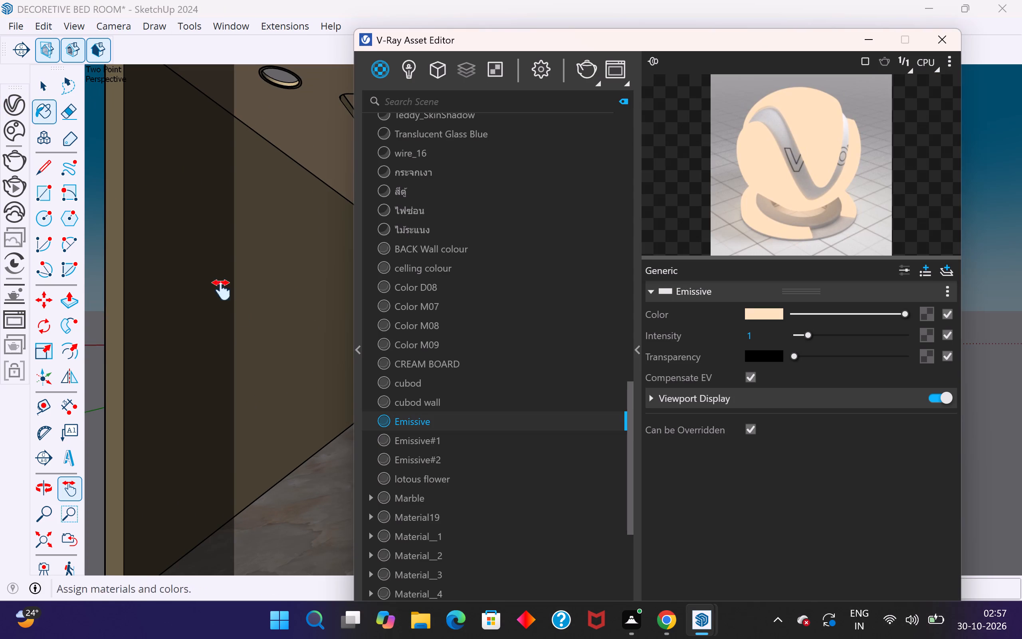
click(593, 69)
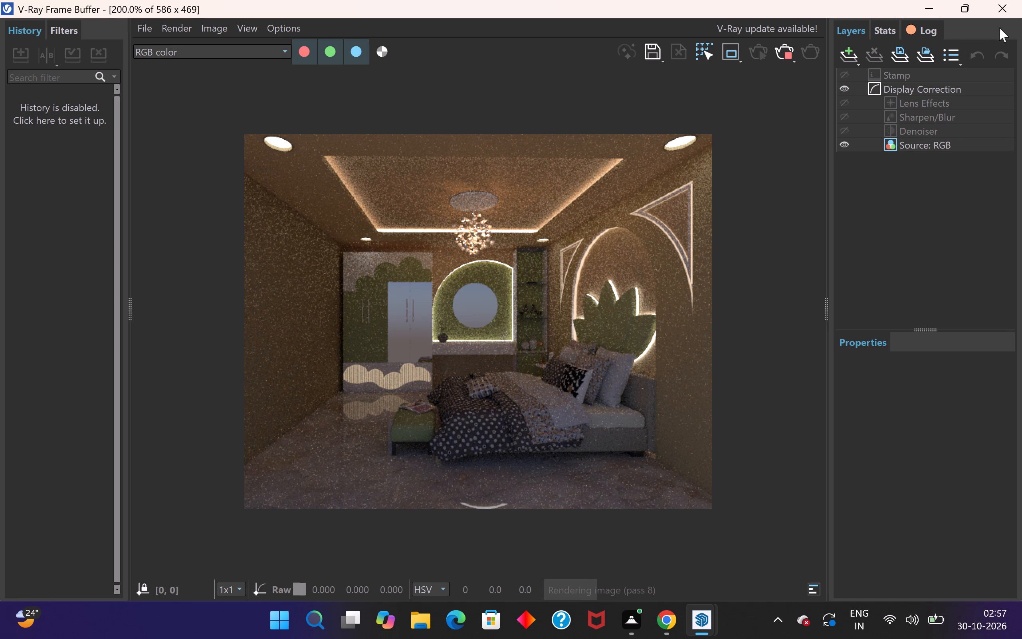
click(1007, 16)
click(930, 38)
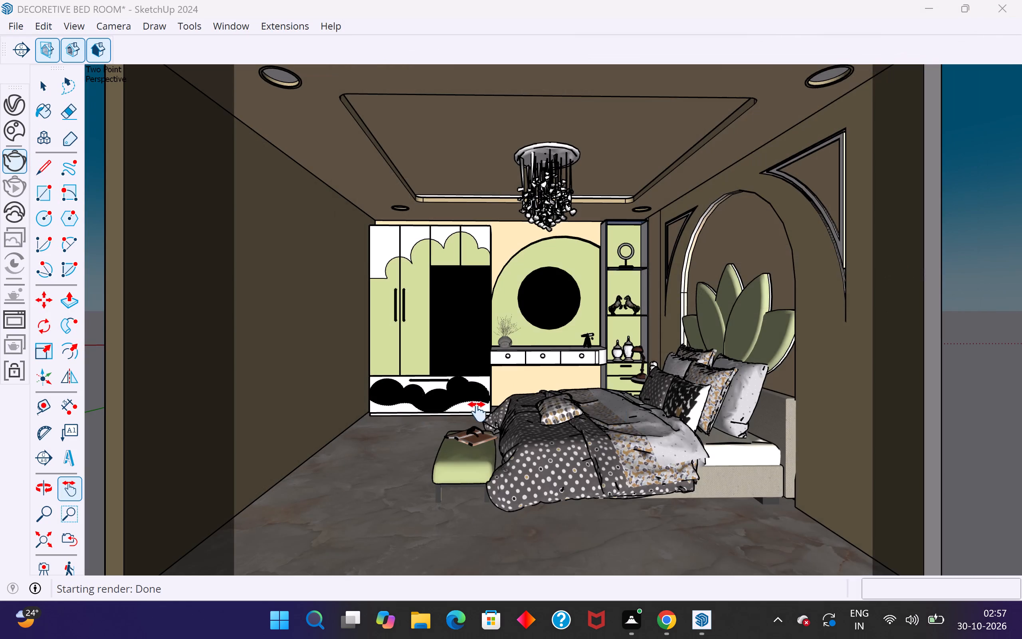
Turn the camera back to a close angled view of the wardrobe, bench, bed and arched headboard wall.
middle_drag(483, 415, 559, 438)
scroll(977, 392, up, 3)
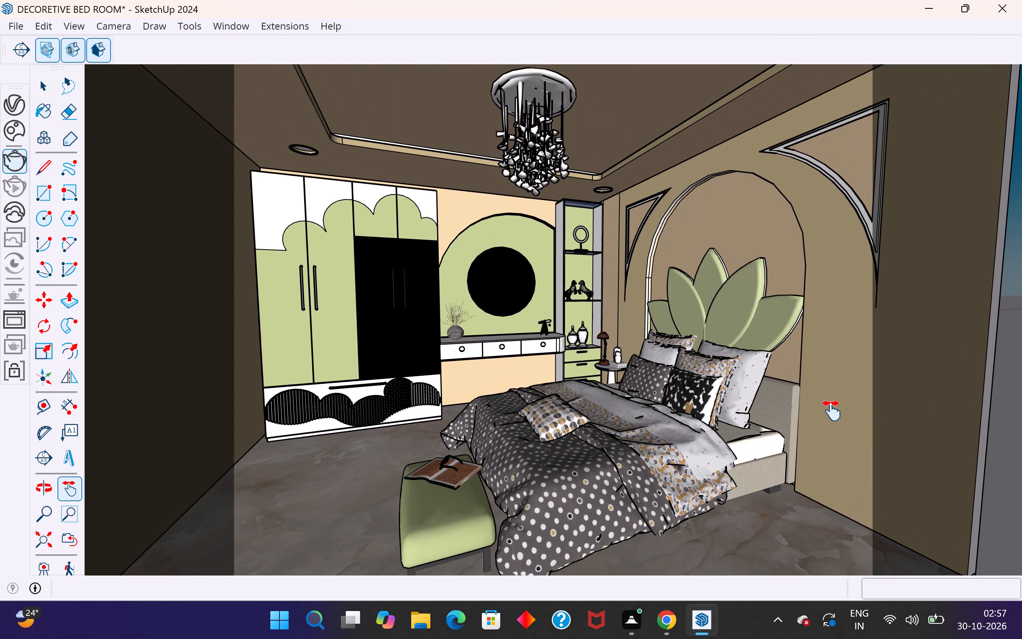
middle_drag(832, 411, 886, 395)
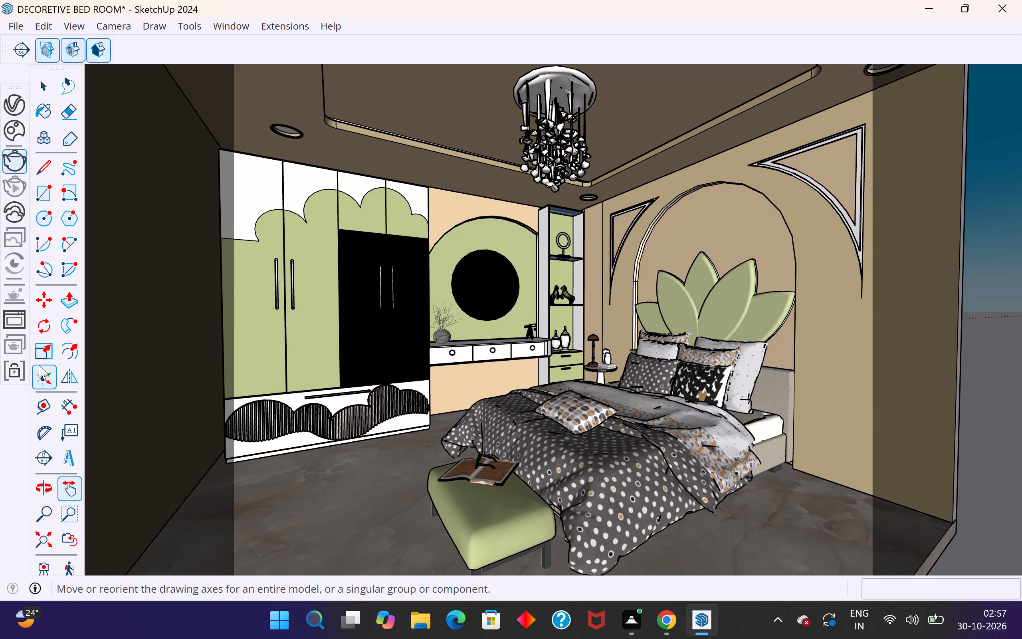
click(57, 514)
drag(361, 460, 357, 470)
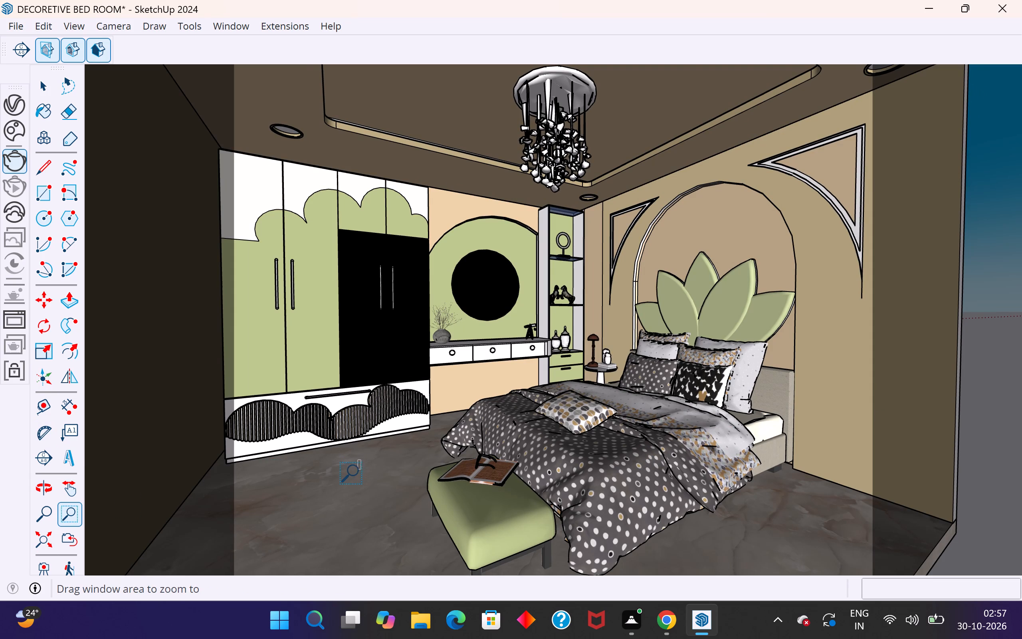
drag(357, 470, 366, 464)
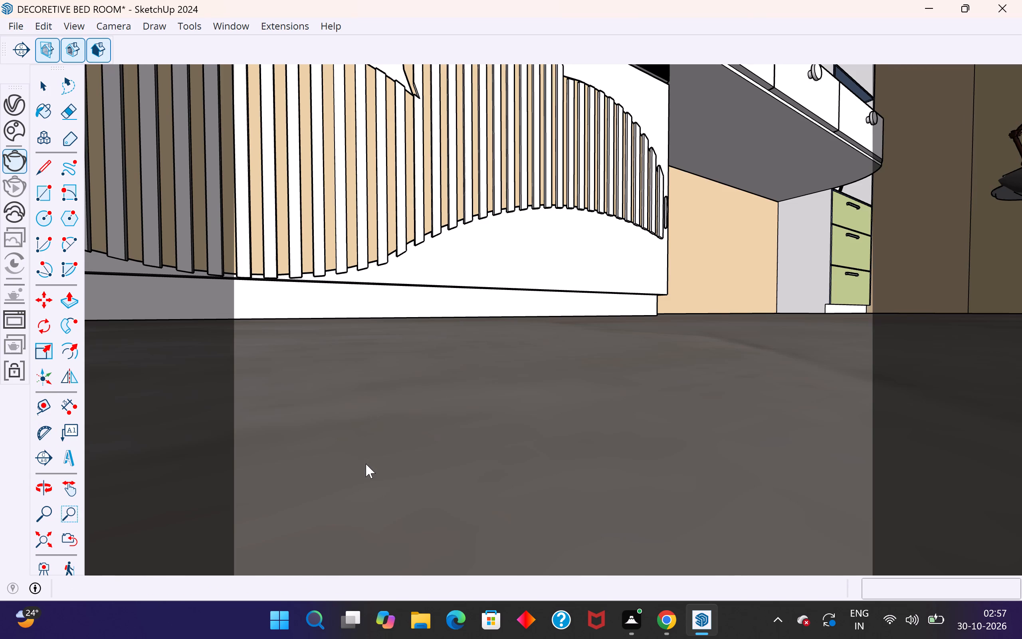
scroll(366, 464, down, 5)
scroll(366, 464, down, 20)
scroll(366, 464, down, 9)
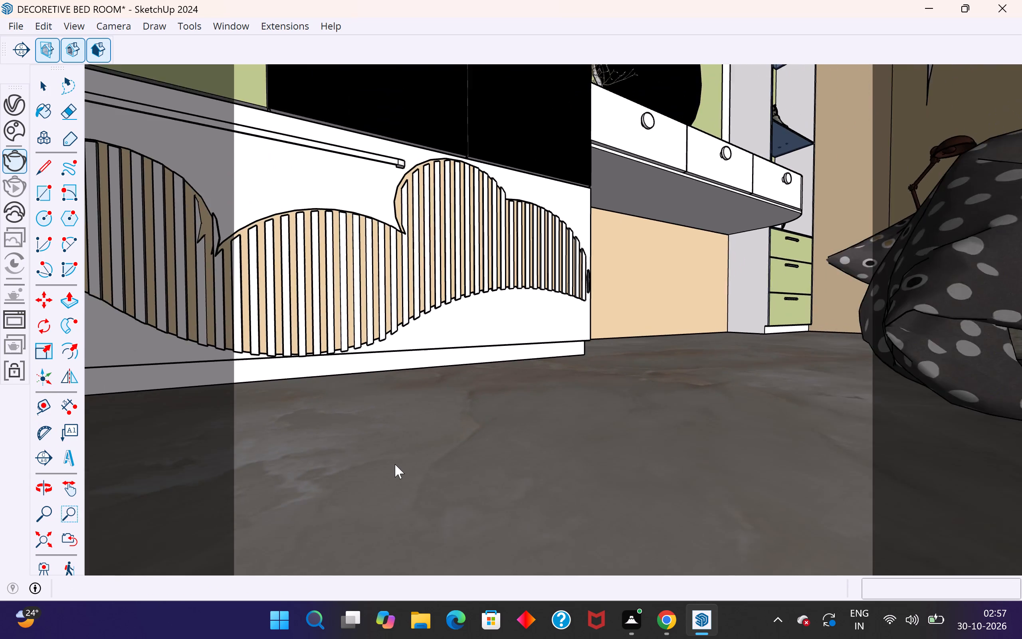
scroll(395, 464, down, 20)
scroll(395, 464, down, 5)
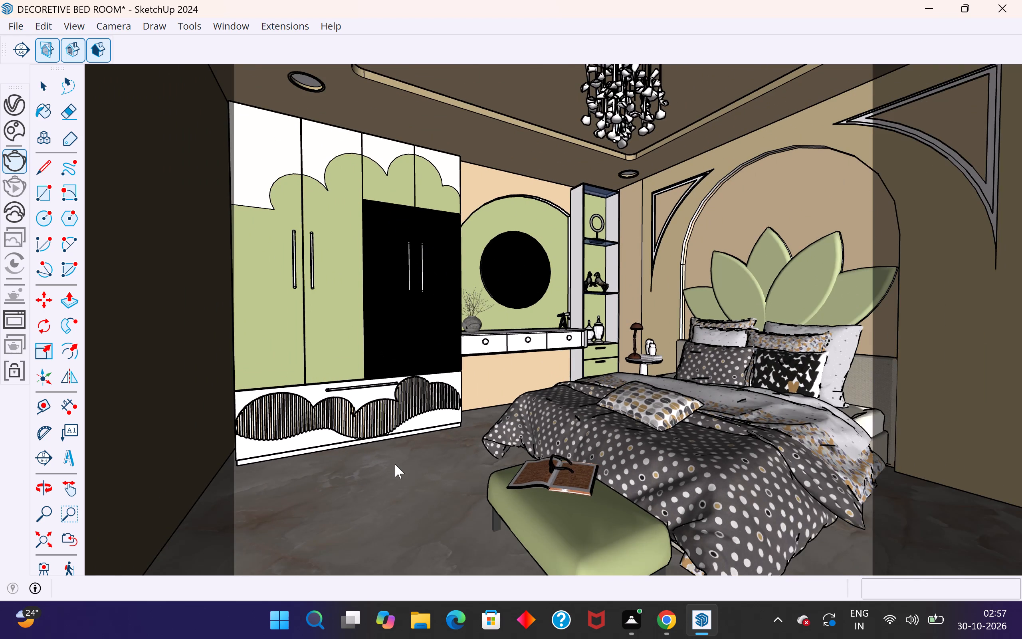
Widen the angled view so the full wardrobe, bench, bed, chandelier and ceiling recess fit in the 5:4 frame.
scroll(395, 464, down, 3)
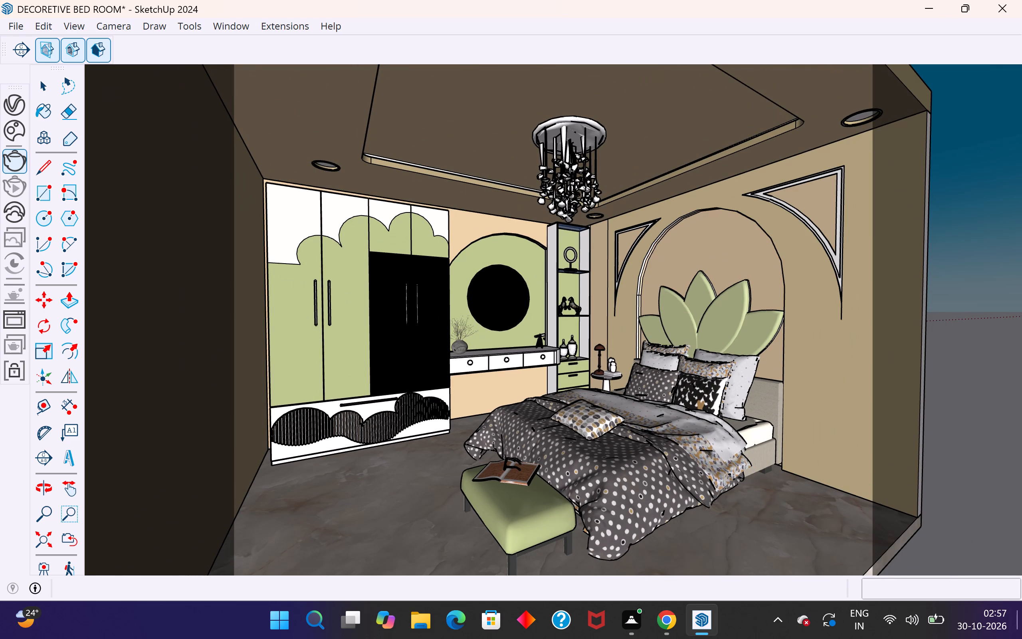
scroll(630, 64, up, 1)
middle_drag(564, 85, 564, 95)
scroll(245, 199, up, 1)
middle_drag(253, 159, 262, 166)
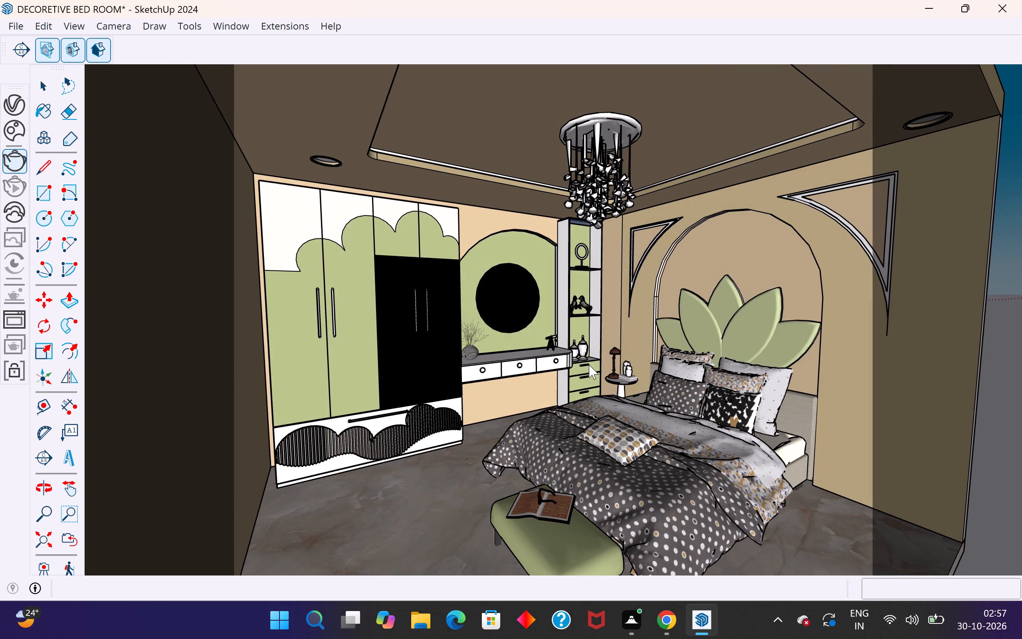
scroll(853, 555, up, 1)
scroll(793, 369, down, 2)
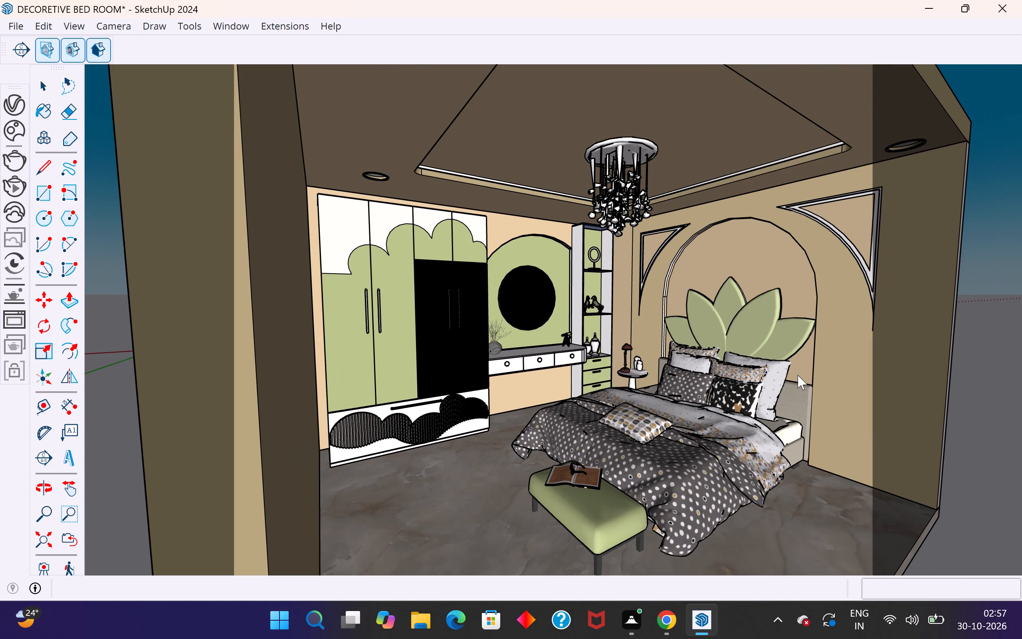
Adjust the angled view's distance, keeping the wardrobe, dressing unit and arched headboard wall within the frame.
click(48, 513)
drag(473, 512, 480, 520)
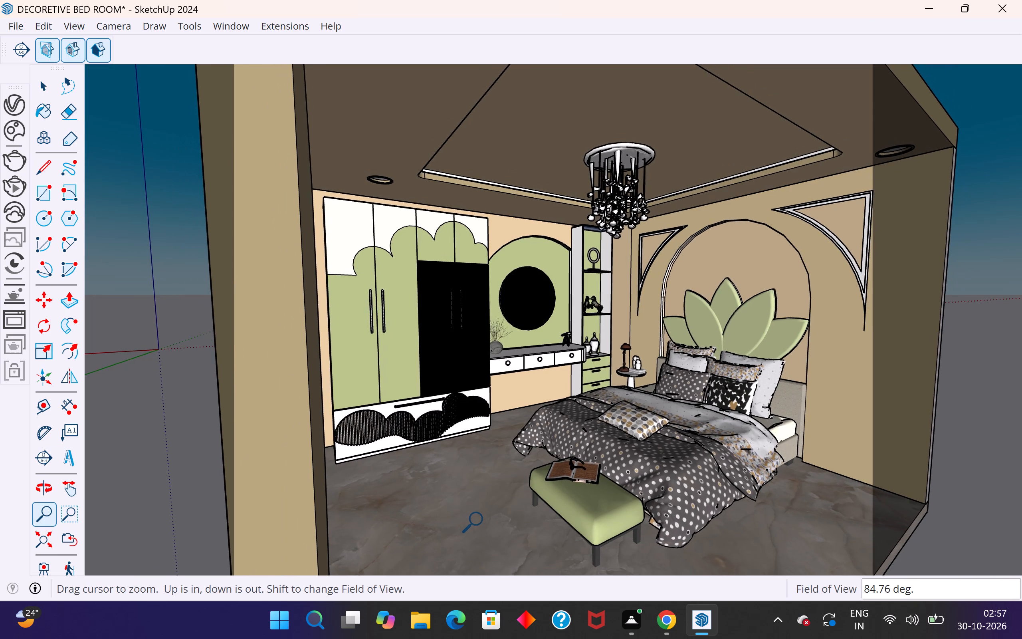
drag(480, 520, 488, 526)
scroll(852, 400, up, 1)
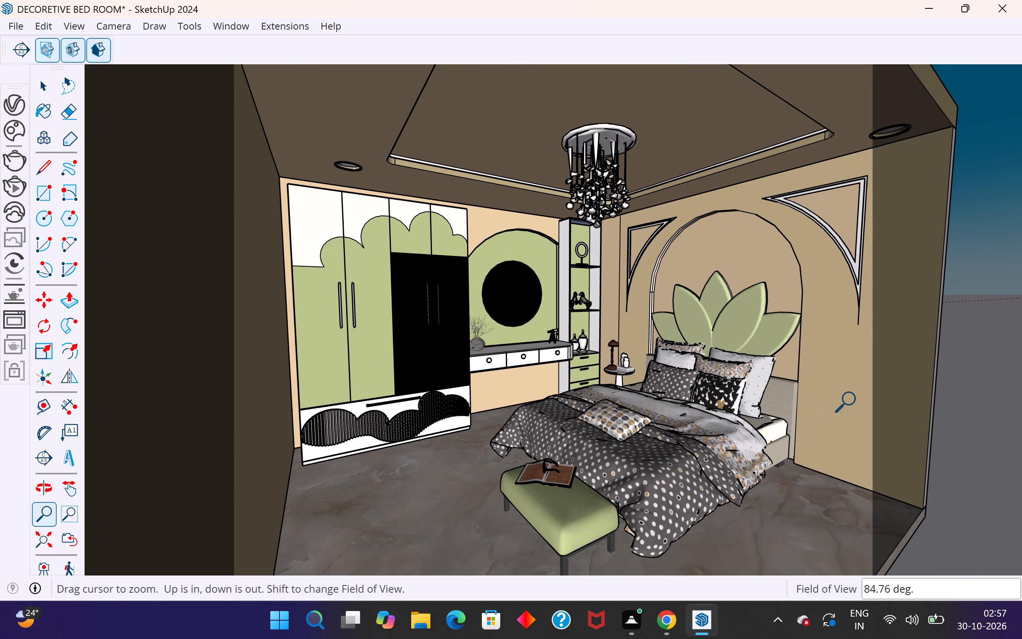
scroll(874, 387, up, 1)
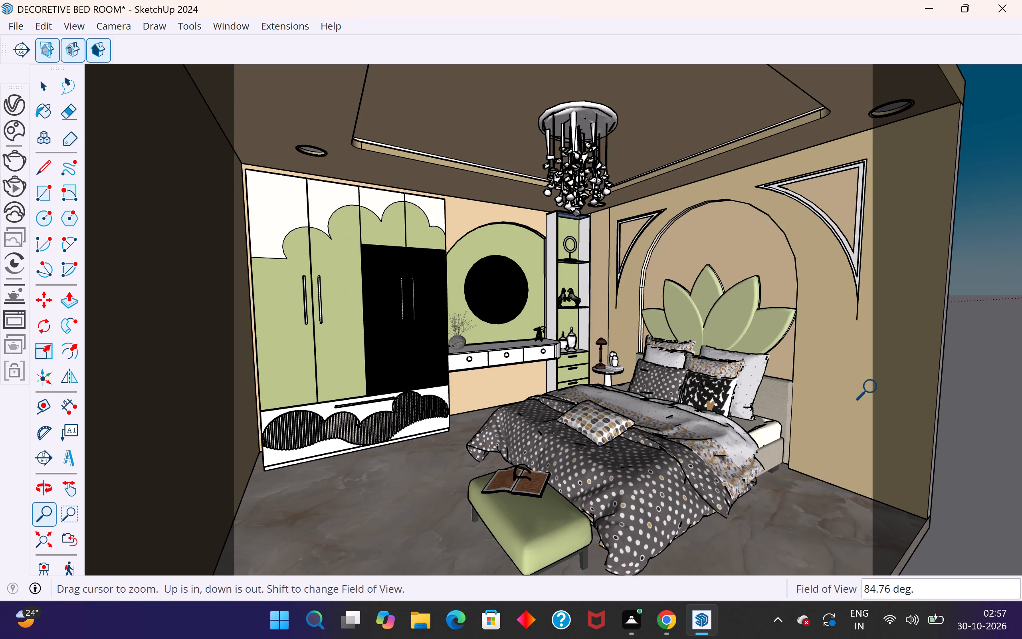
middle_drag(869, 387, 879, 386)
scroll(872, 279, up, 1)
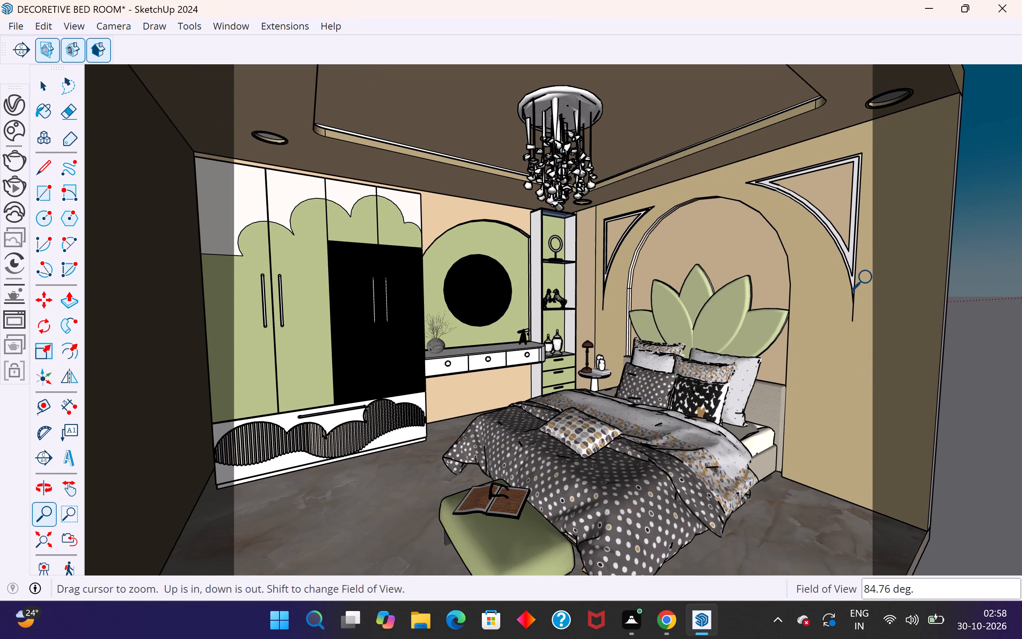
scroll(745, 381, down, 1)
scroll(681, 419, down, 1)
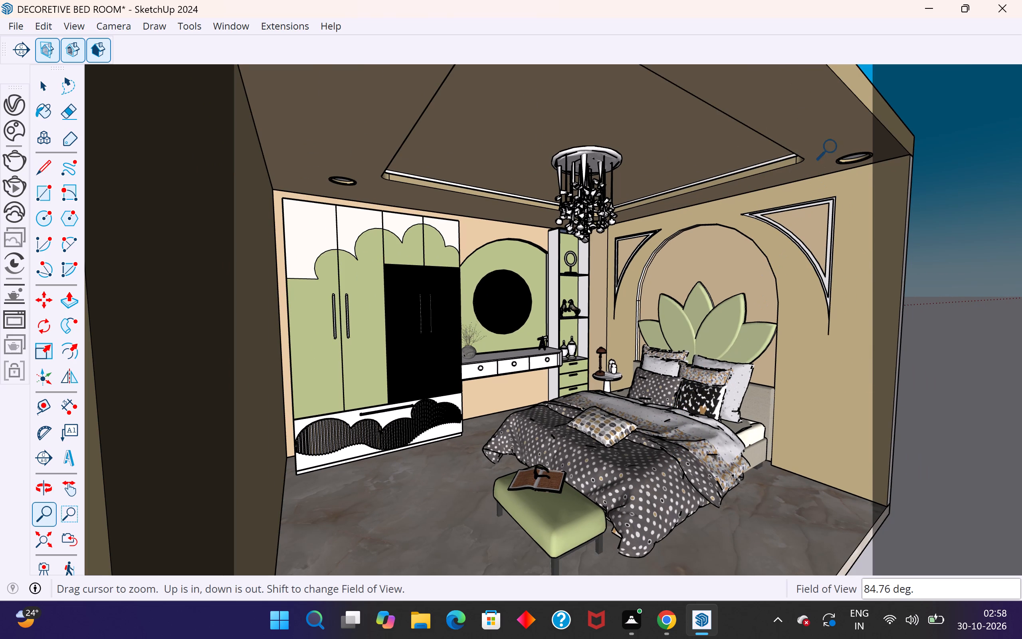
Fine-tune the angled view so the whole bench shows in front of the bed, between the wardrobe and arched wall.
middle_click(850, 174)
middle_drag(860, 131, 863, 127)
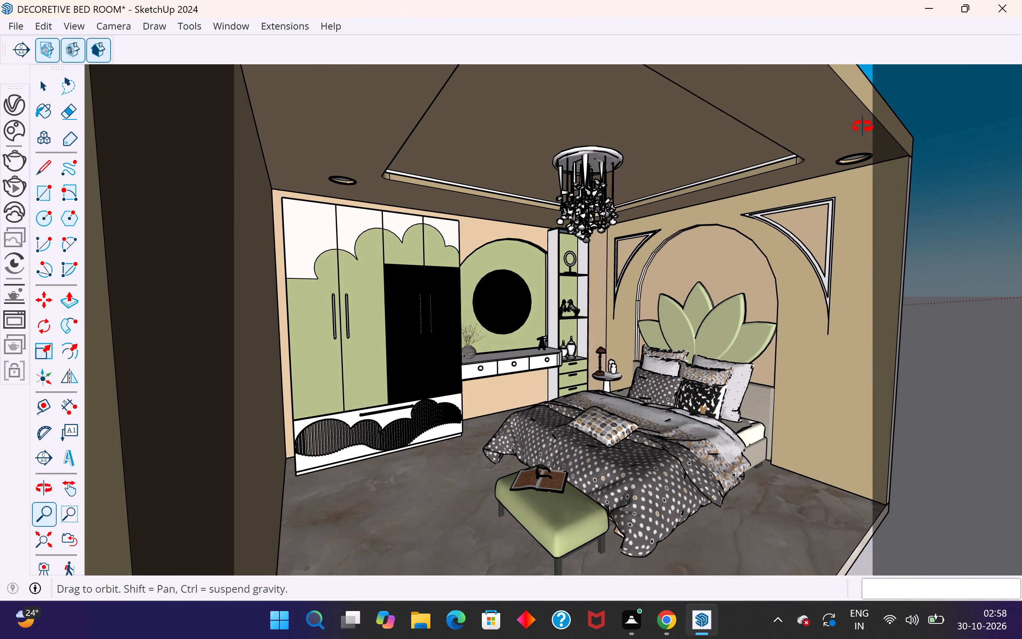
middle_drag(863, 127, 859, 125)
scroll(692, 576, up, 1)
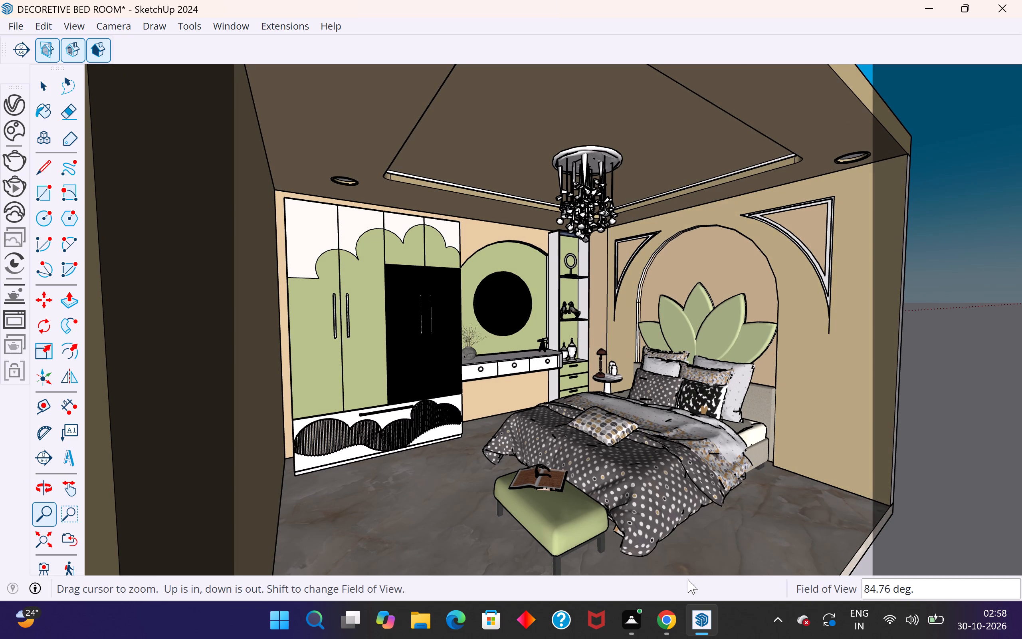
scroll(577, 567, up, 1)
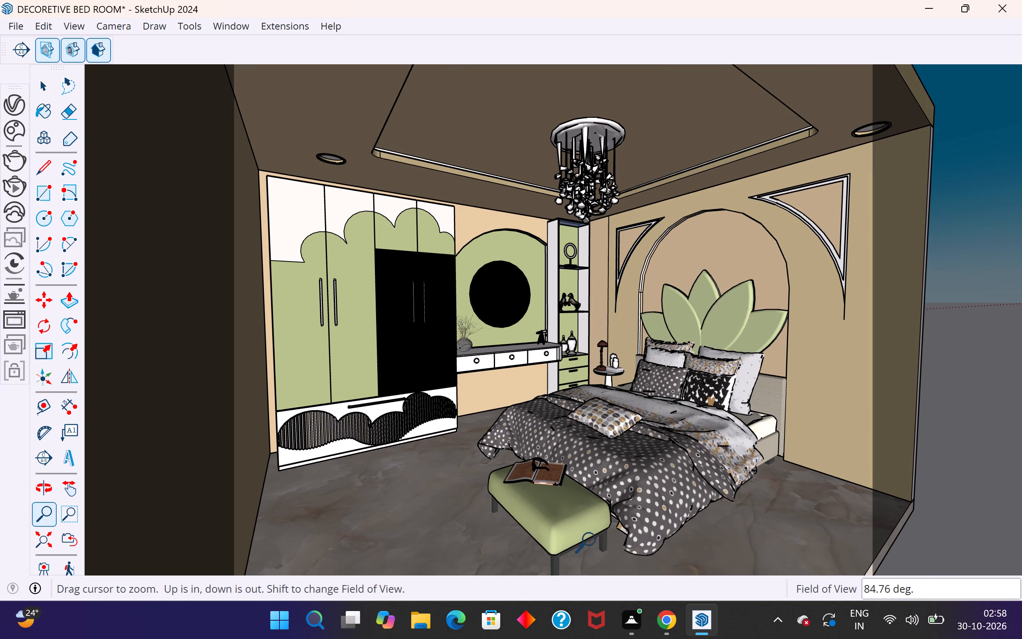
scroll(592, 389, down, 1)
scroll(590, 570, up, 1)
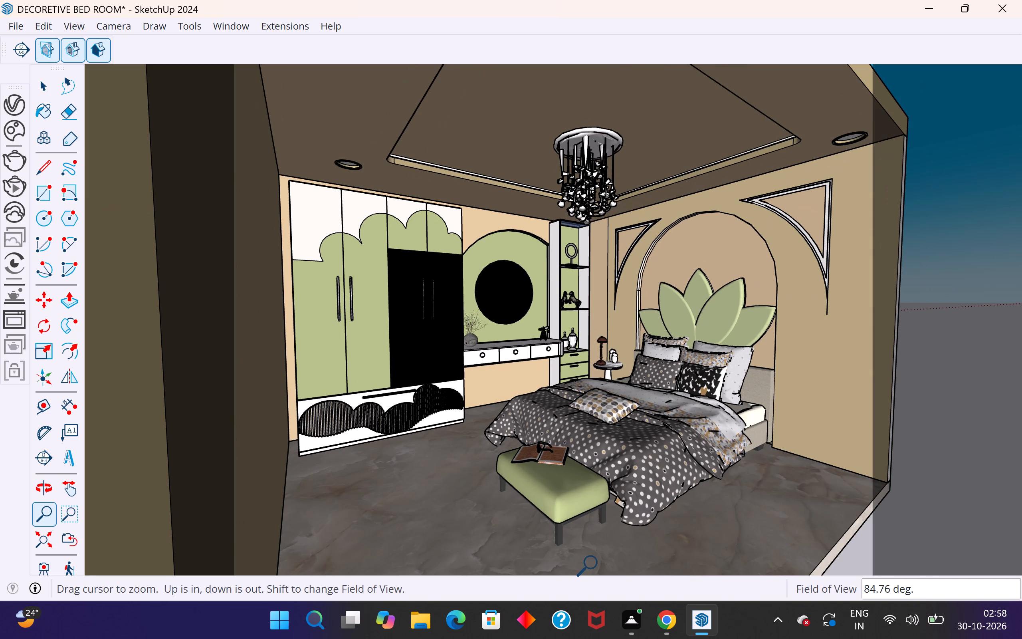
middle_click(596, 564)
middle_click(614, 516)
scroll(588, 538, up, 1)
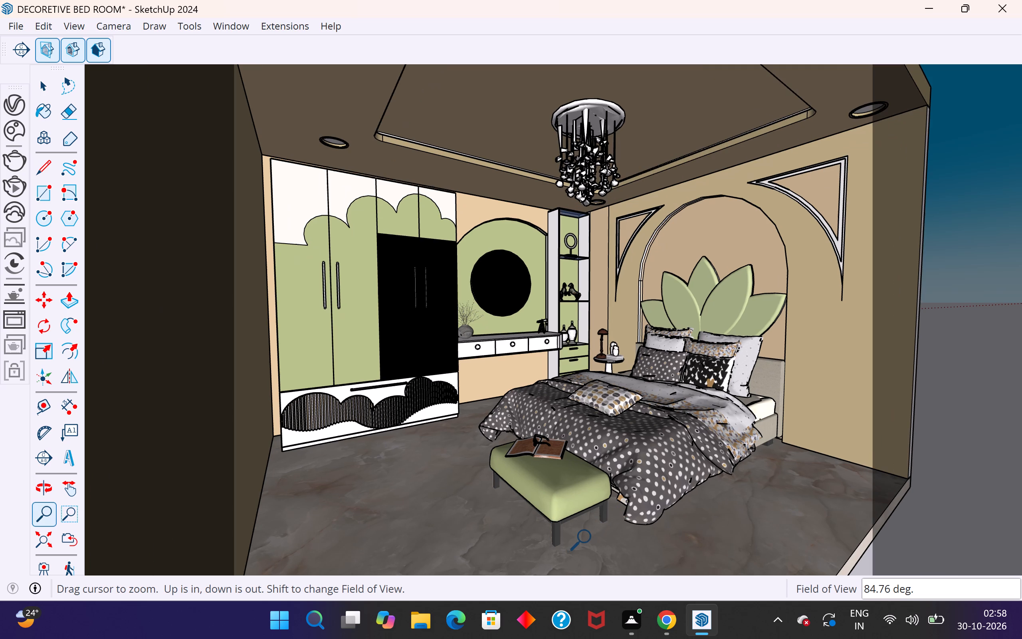
scroll(592, 540, down, 1)
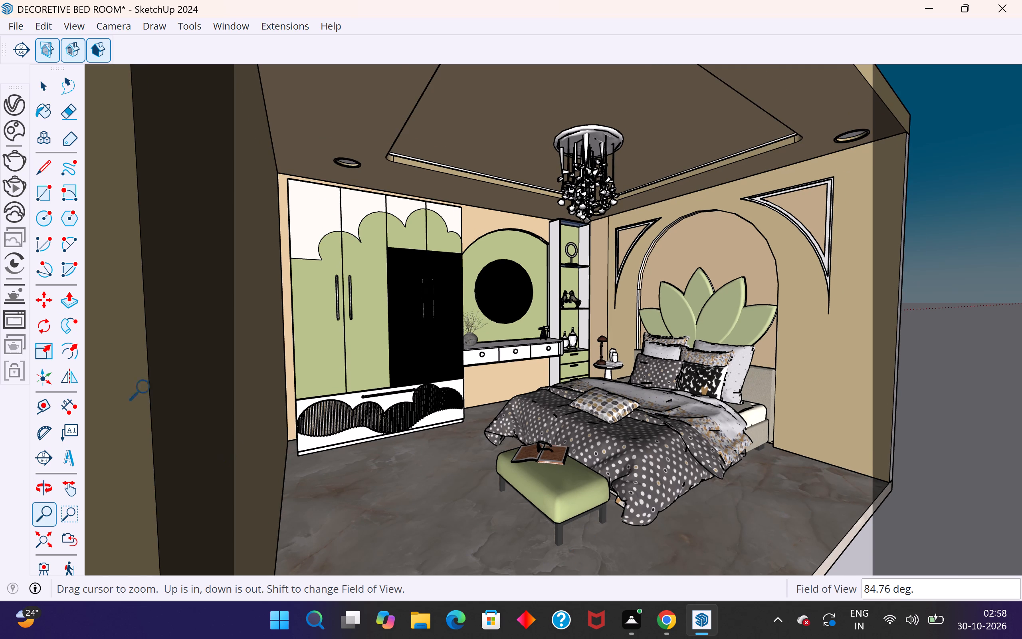
click(40, 91)
middle_click(591, 546)
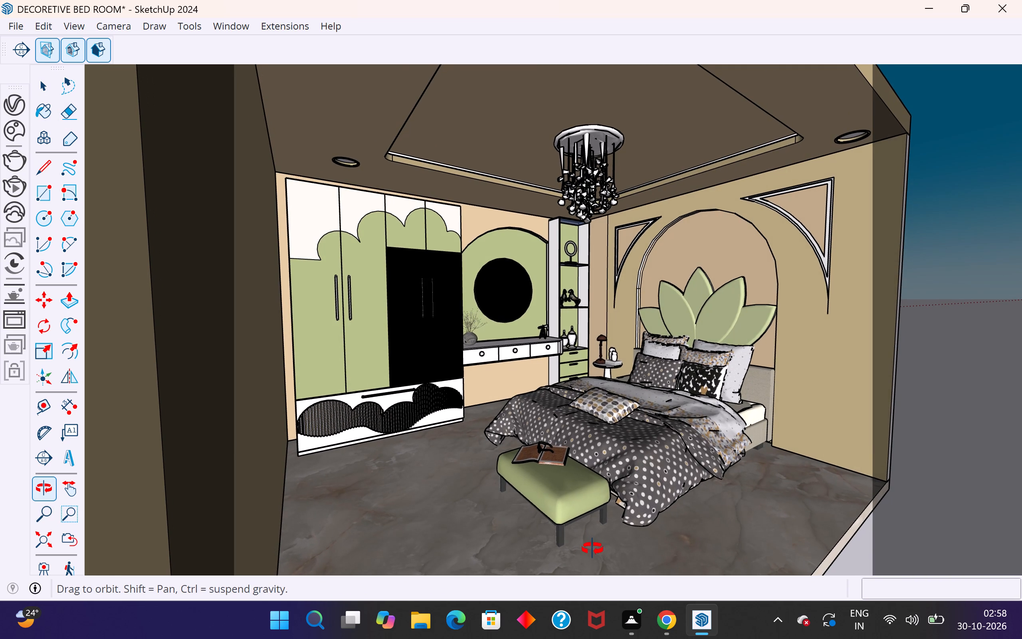
scroll(377, 441, up, 1)
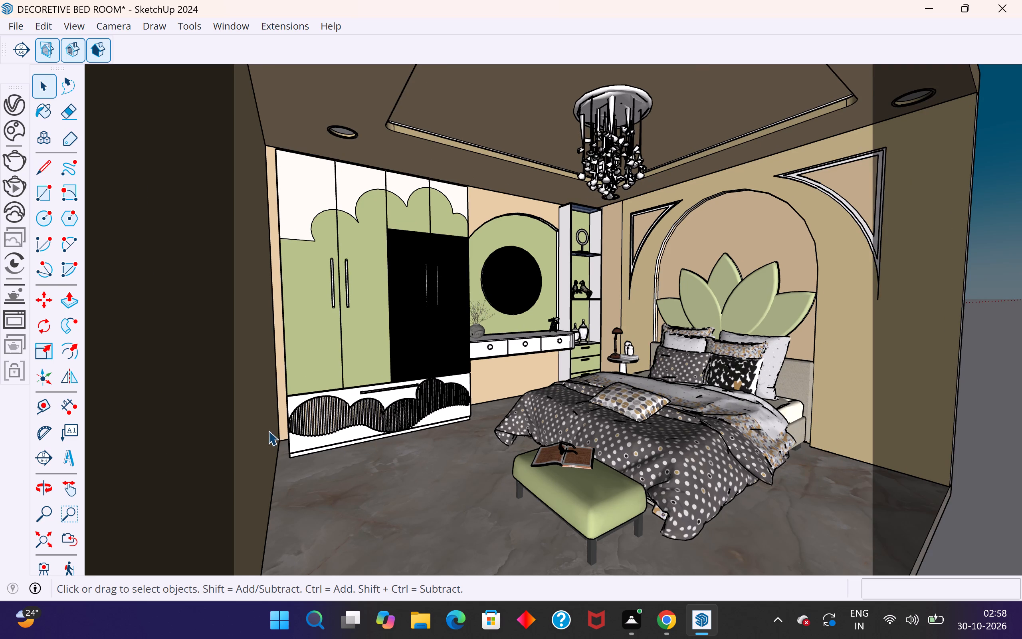
Pull the camera back to the room's open side, and reframe the wardrobe, bench and bed from closer in.
click(51, 509)
drag(406, 503, 407, 503)
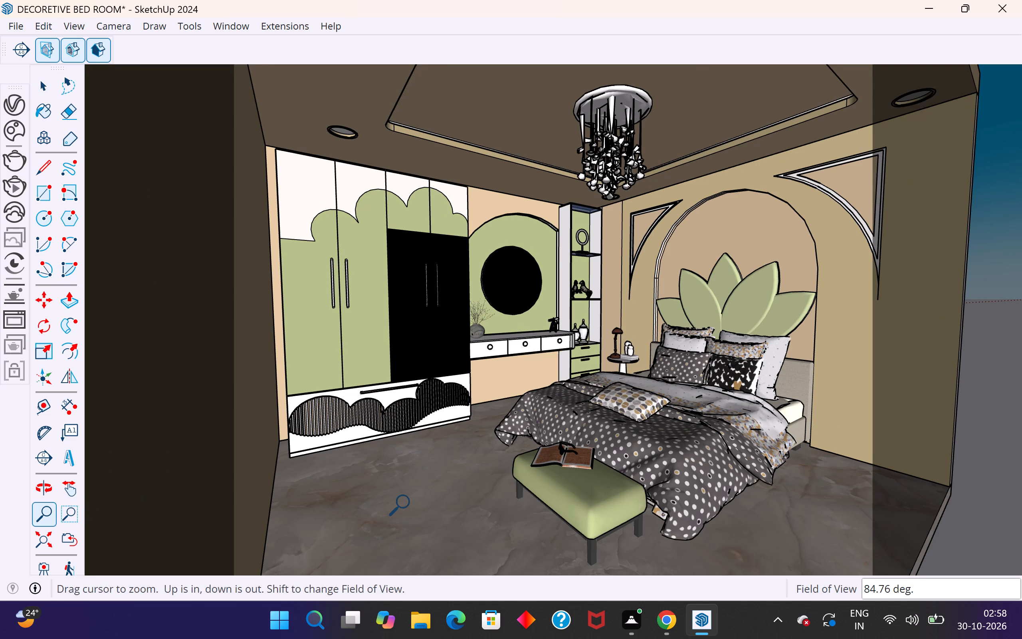
drag(407, 503, 413, 514)
scroll(404, 530, down, 1)
scroll(417, 337, down, 2)
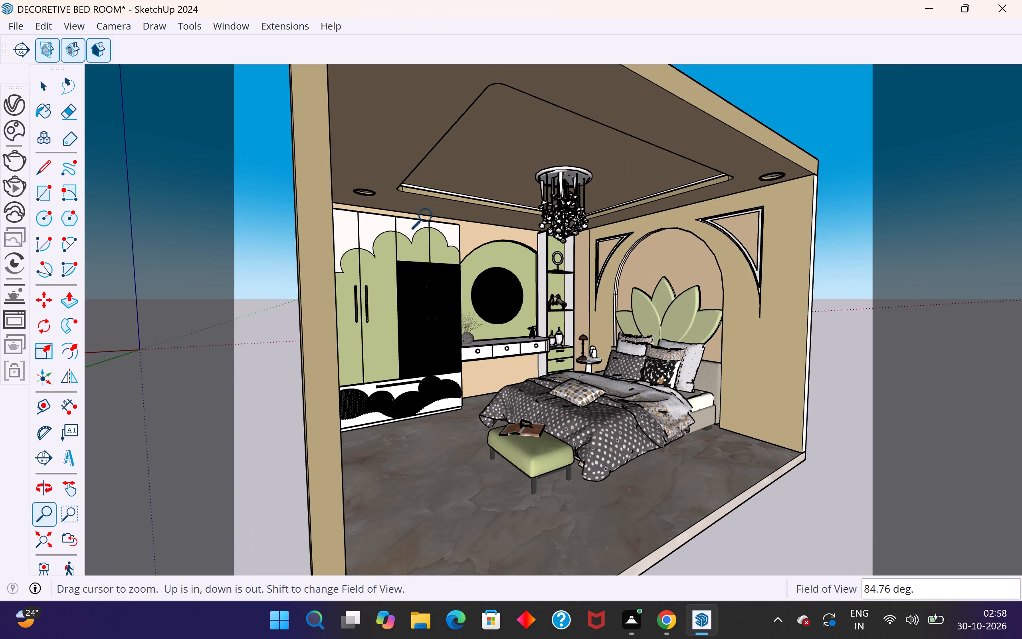
scroll(430, 197, up, 2)
scroll(439, 202, down, 1)
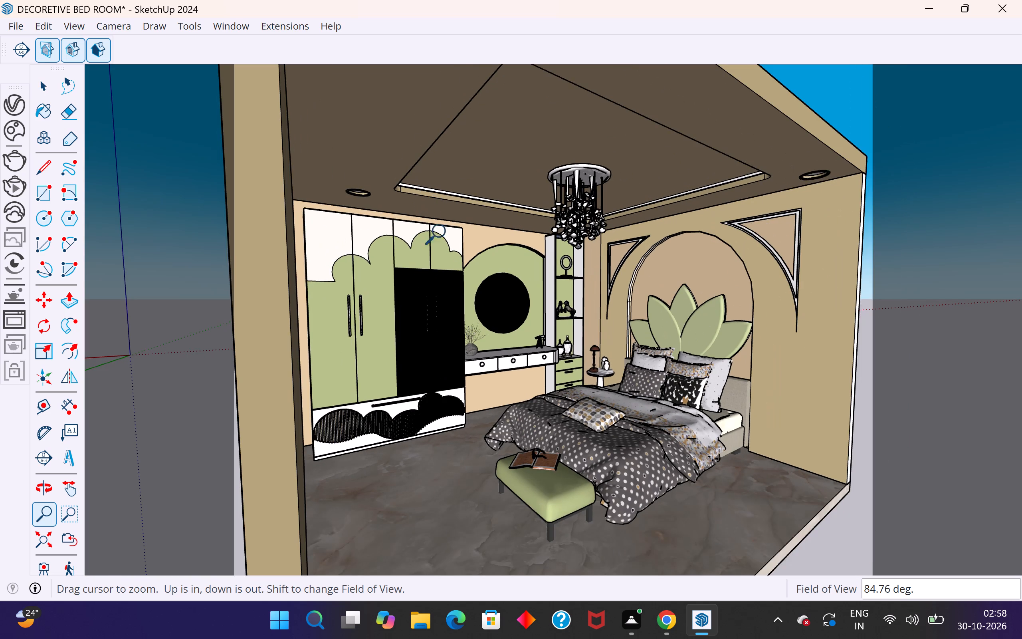
scroll(444, 286, up, 1)
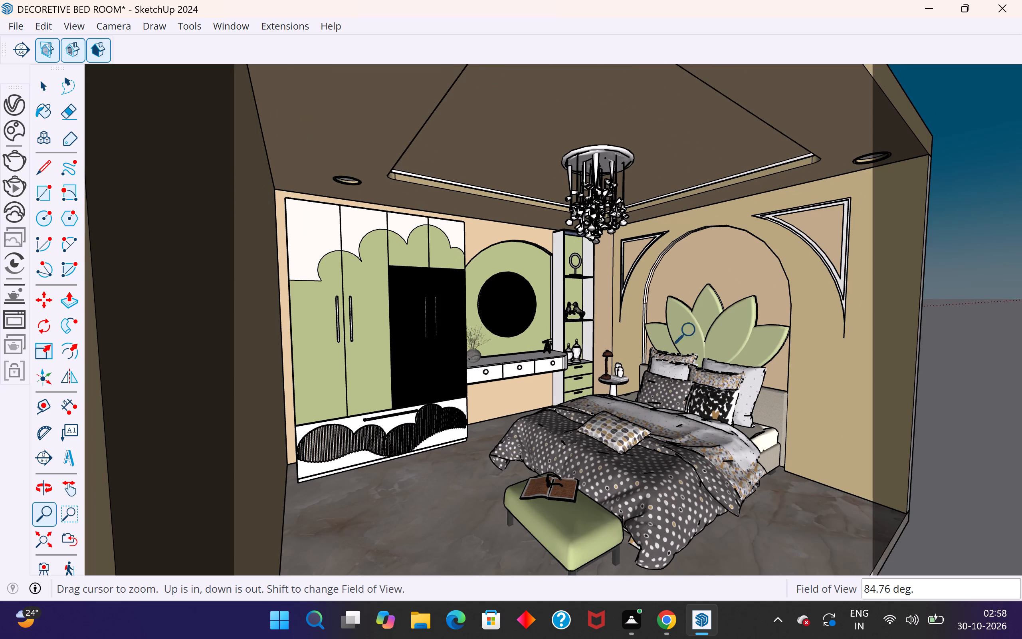
middle_drag(709, 353, 719, 350)
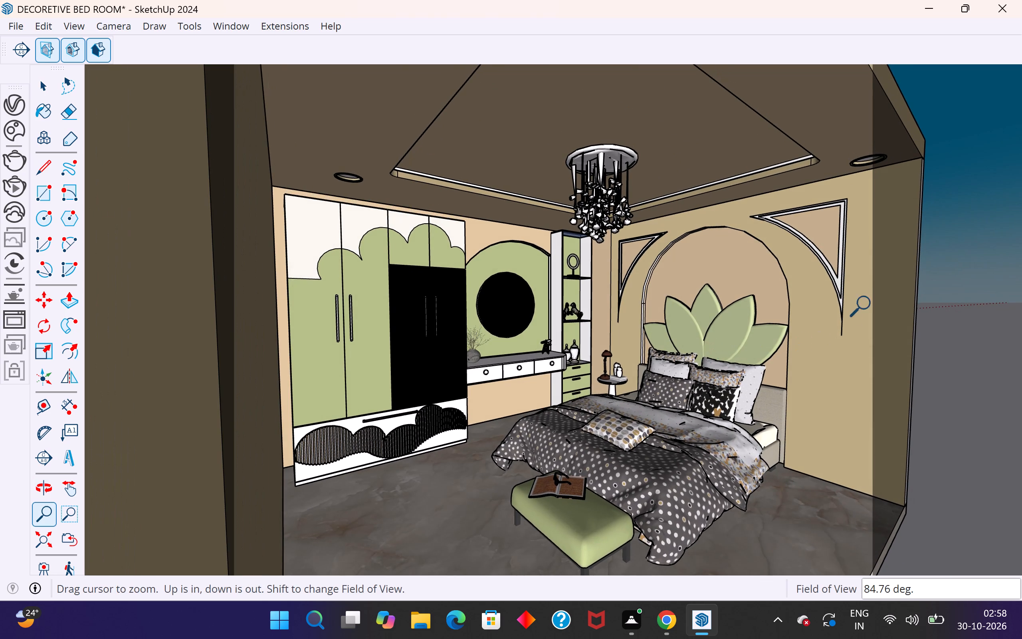
scroll(877, 278, up, 1)
middle_drag(868, 284, 863, 289)
scroll(877, 263, up, 1)
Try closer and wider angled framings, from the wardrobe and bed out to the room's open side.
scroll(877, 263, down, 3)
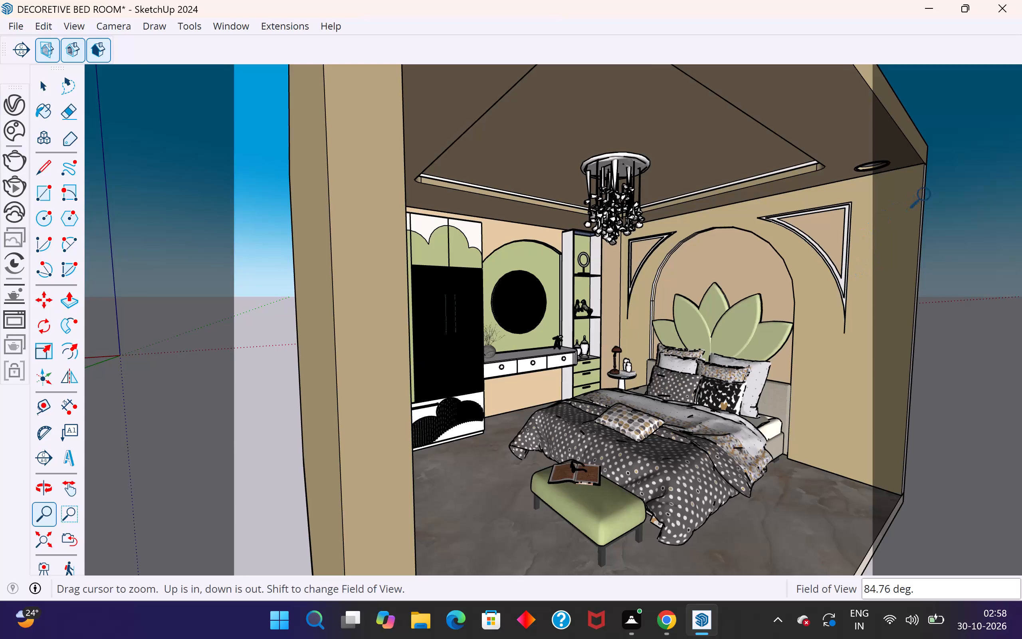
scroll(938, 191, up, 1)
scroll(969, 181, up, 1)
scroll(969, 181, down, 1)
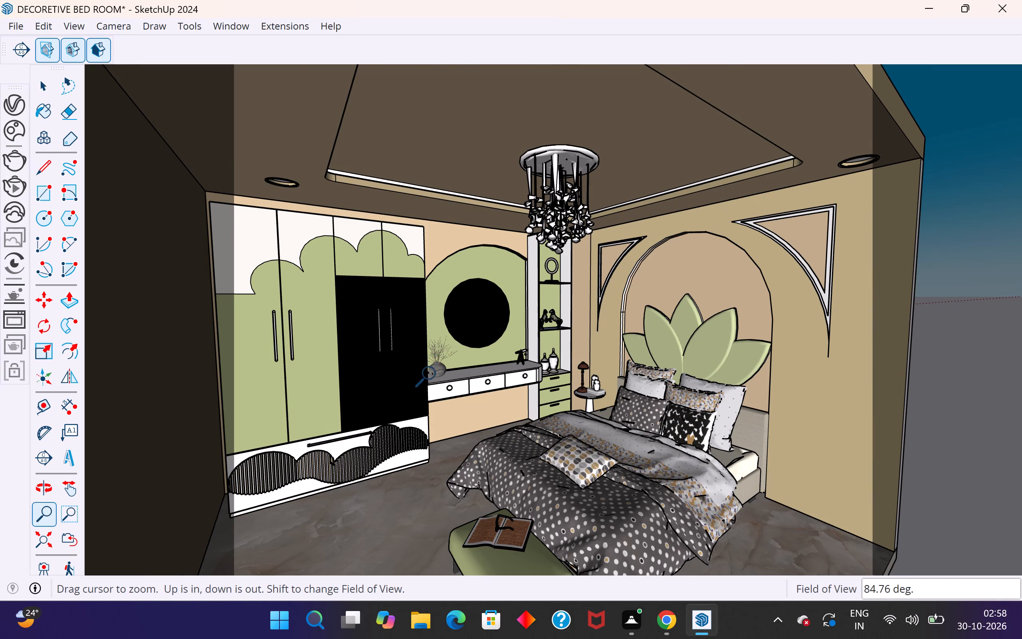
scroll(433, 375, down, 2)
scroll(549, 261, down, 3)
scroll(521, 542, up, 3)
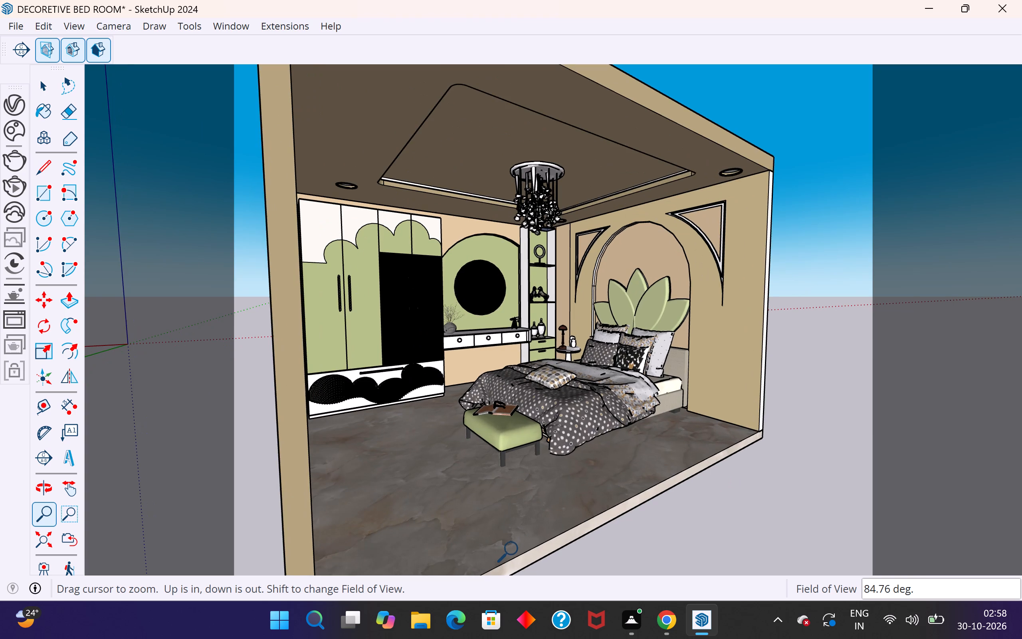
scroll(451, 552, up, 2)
Orbit to a more frontal wide view that includes the wardrobe-side wall, ceiling recess, bench and bed.
middle_drag(465, 527, 451, 528)
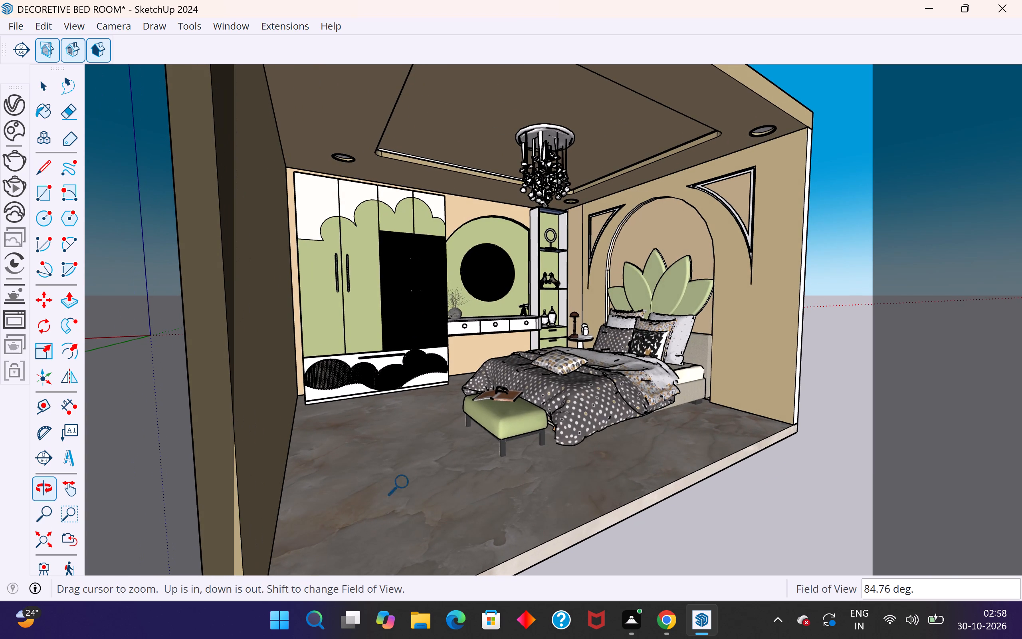
scroll(724, 356, down, 2)
middle_drag(461, 316, 360, 339)
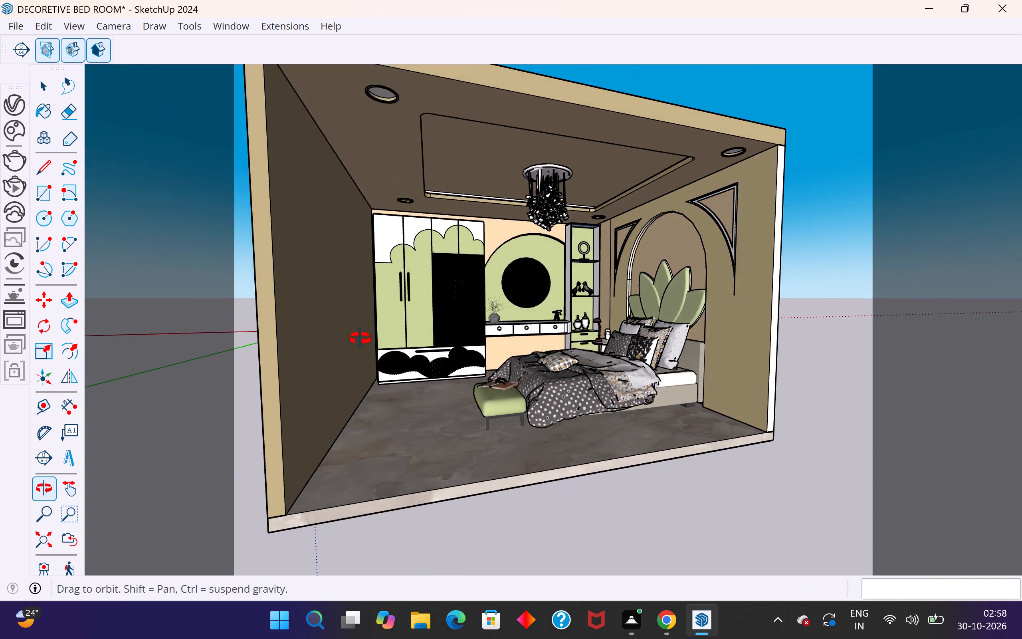
middle_drag(360, 339, 381, 355)
scroll(394, 270, up, 2)
middle_drag(396, 258, 412, 231)
scroll(507, 222, up, 1)
scroll(485, 344, down, 2)
middle_drag(490, 381, 493, 375)
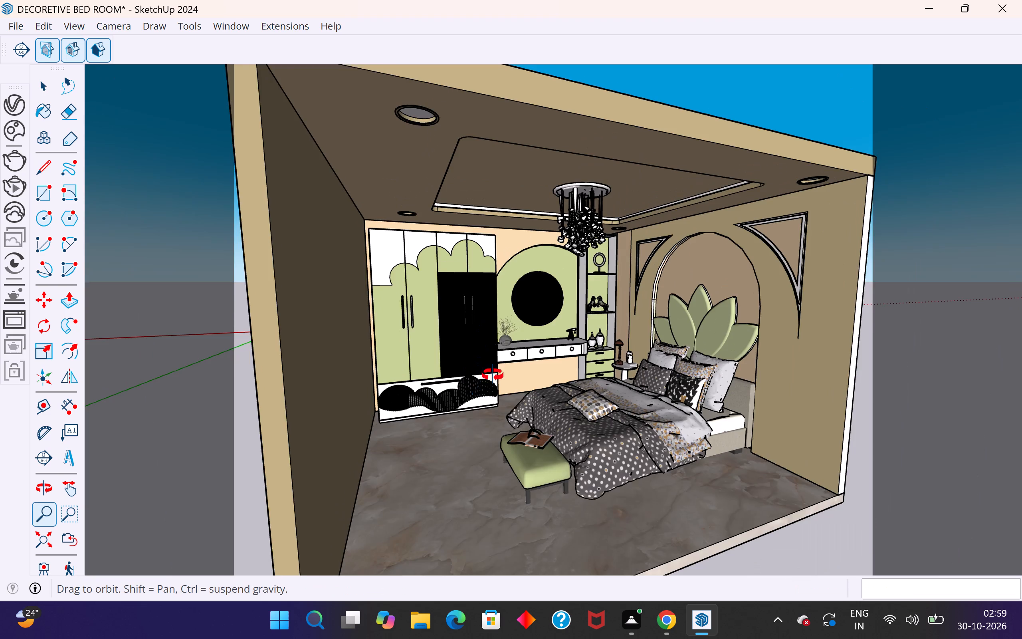
middle_drag(493, 375, 498, 356)
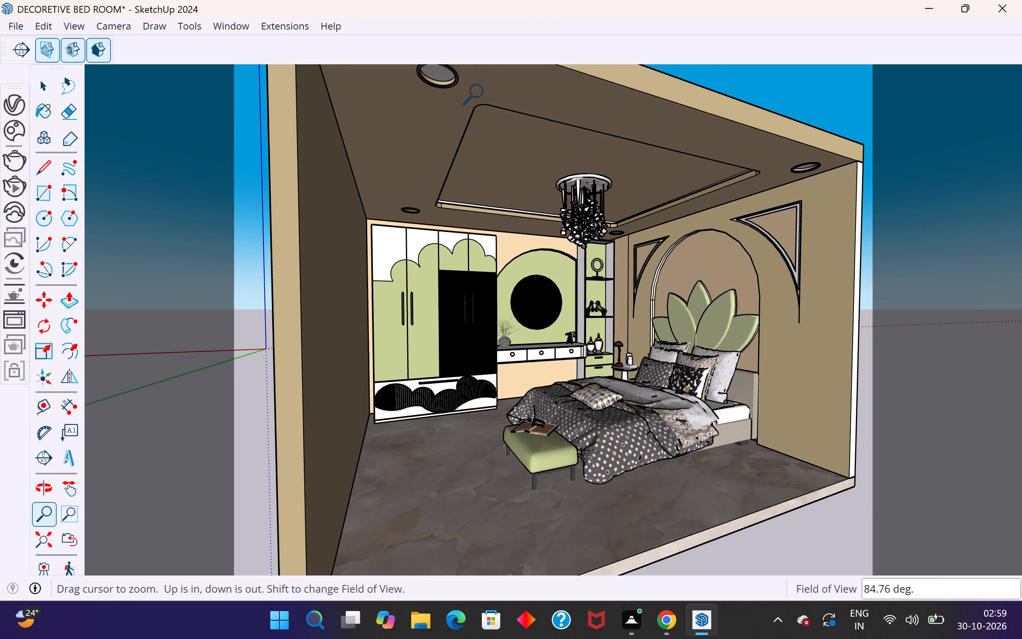
Bring the camera closer and orbit slightly to frame the full wardrobe, dressing table, bench and bed.
scroll(507, 78, up, 1)
scroll(427, 50, up, 1)
scroll(478, 79, up, 1)
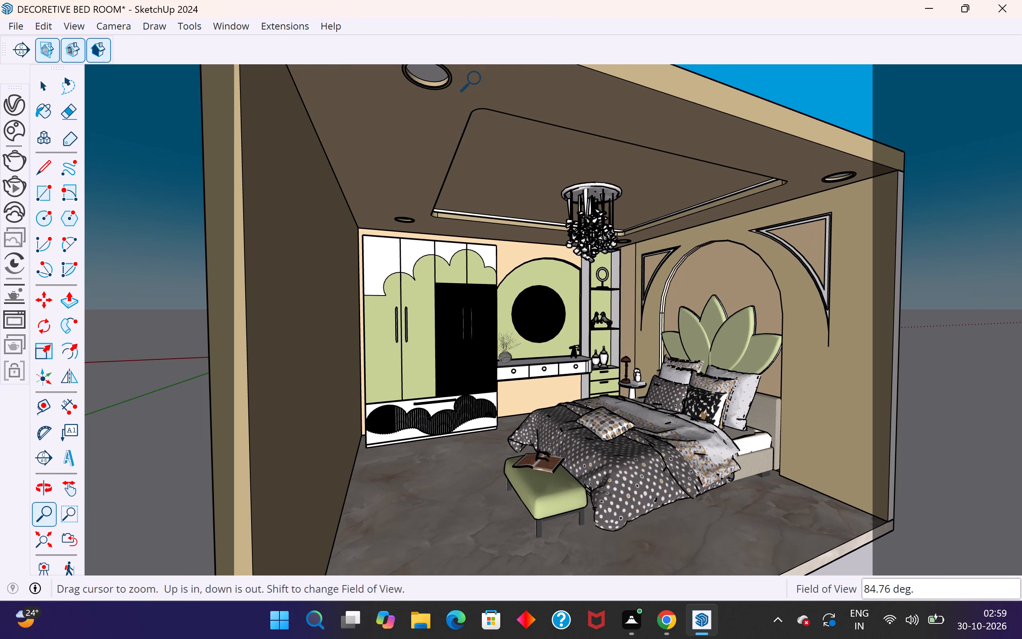
scroll(481, 144, up, 1)
scroll(628, 332, down, 1)
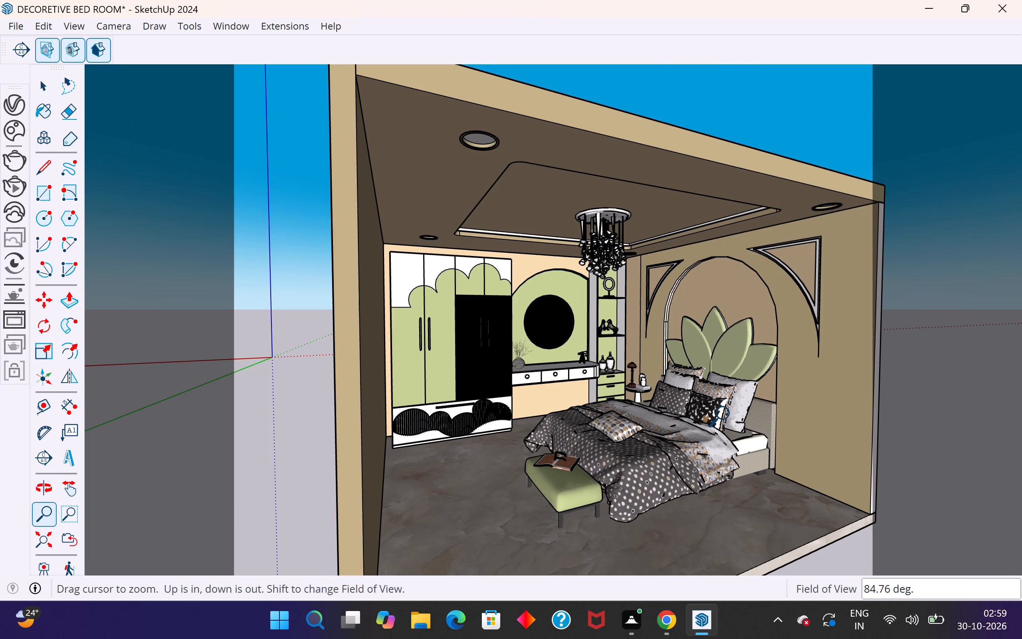
scroll(727, 414, up, 1)
scroll(848, 443, up, 1)
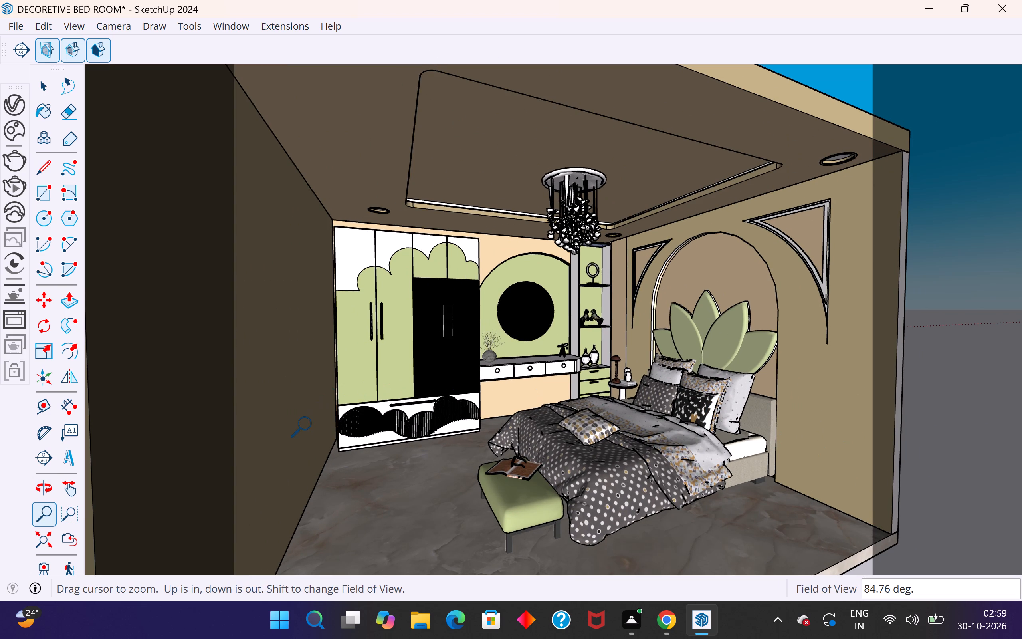
scroll(307, 427, up, 1)
middle_drag(491, 421, 503, 423)
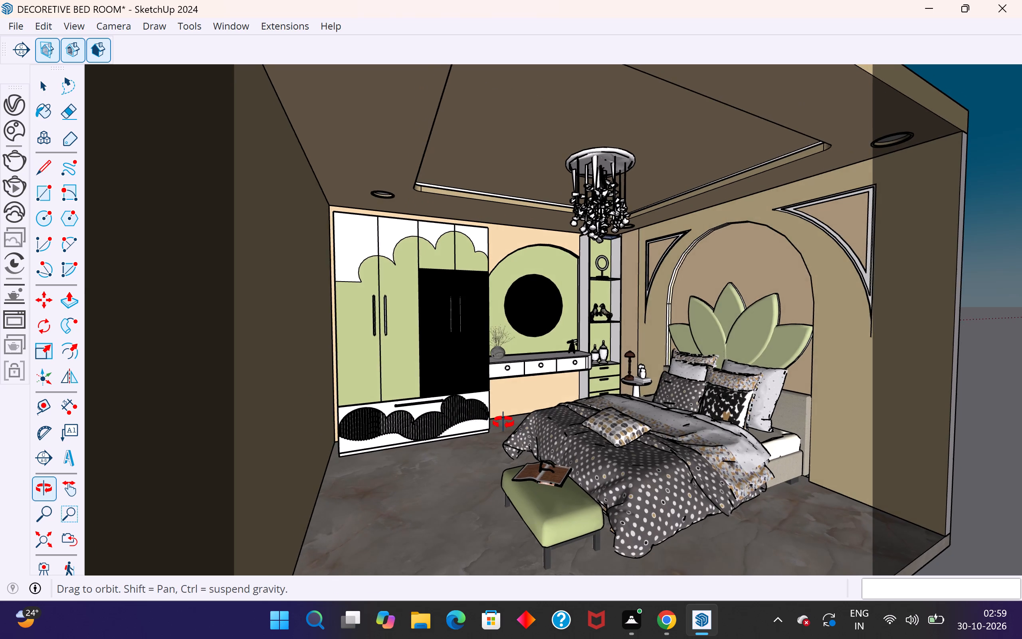
middle_drag(503, 423, 531, 415)
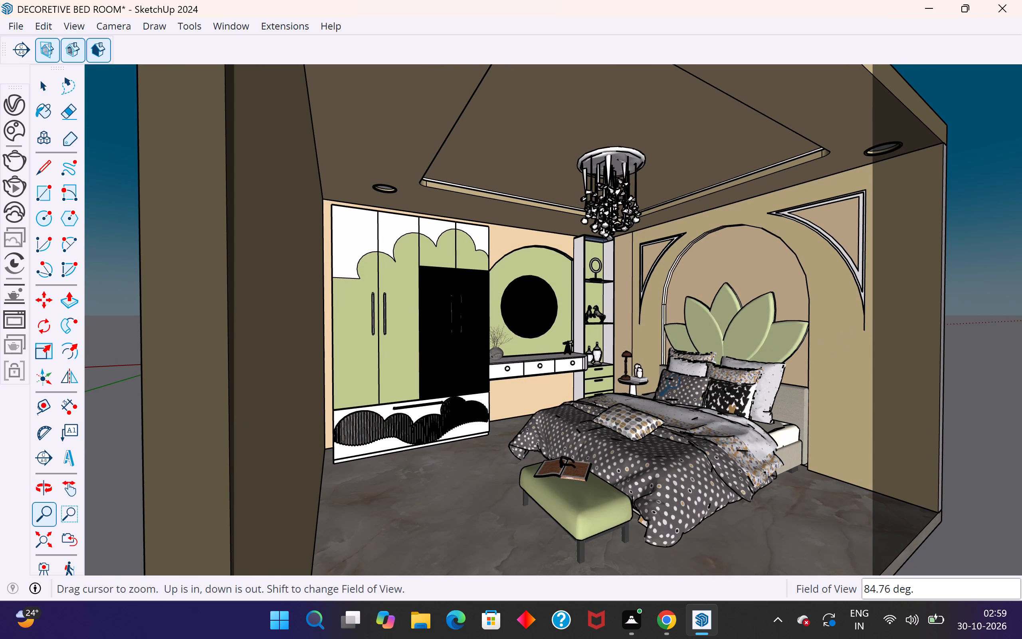
Compare closer and wider framings of the wardrobe-and-bed angle, checking the side wall, bench and arched wall against the frame edges.
scroll(443, 419, up, 1)
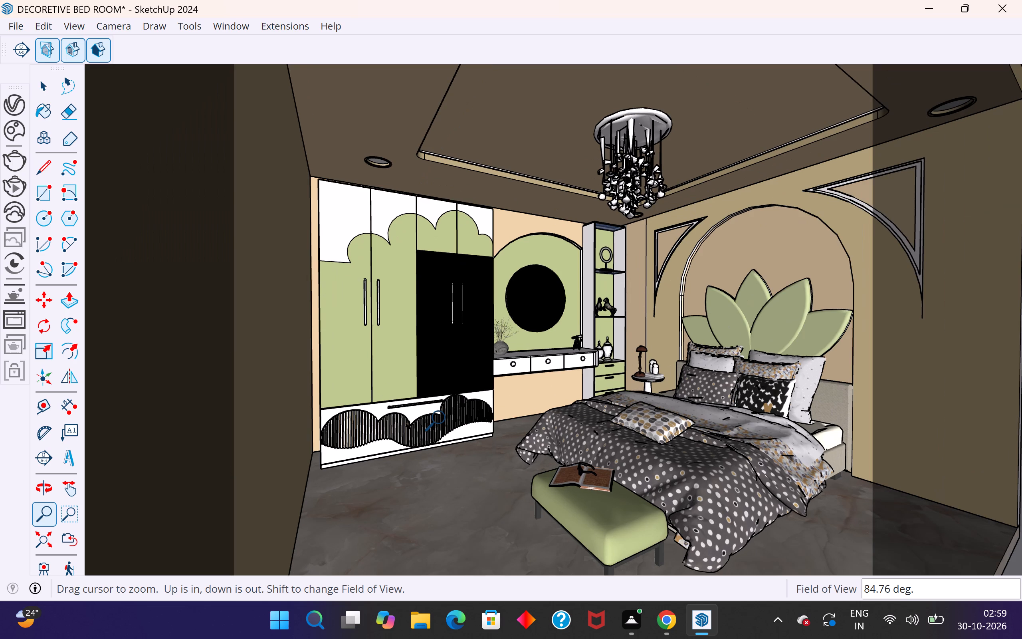
scroll(446, 421, down, 1)
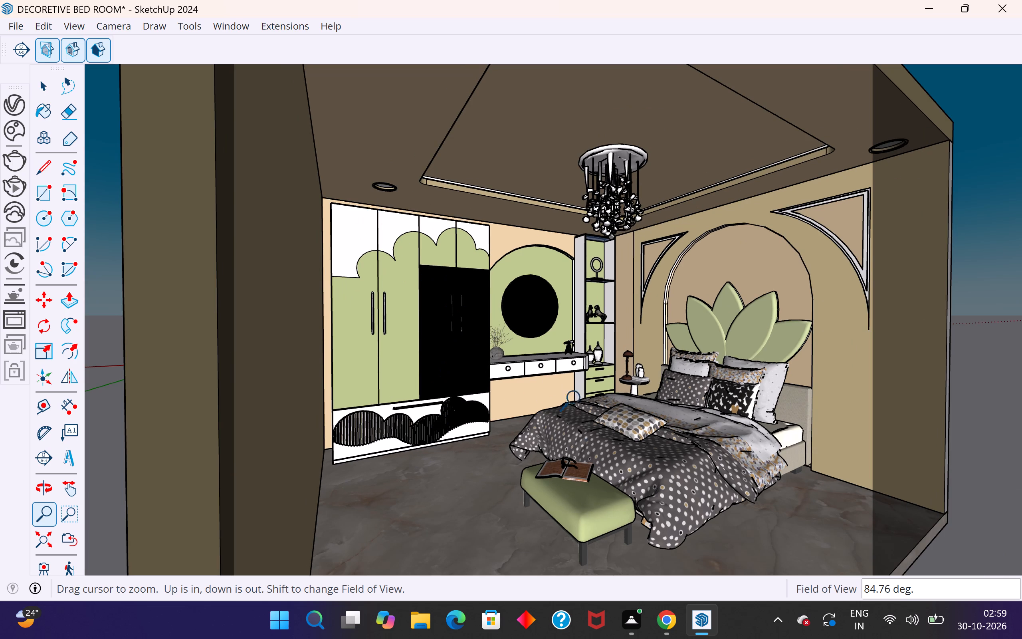
scroll(864, 464, up, 1)
middle_click(864, 465)
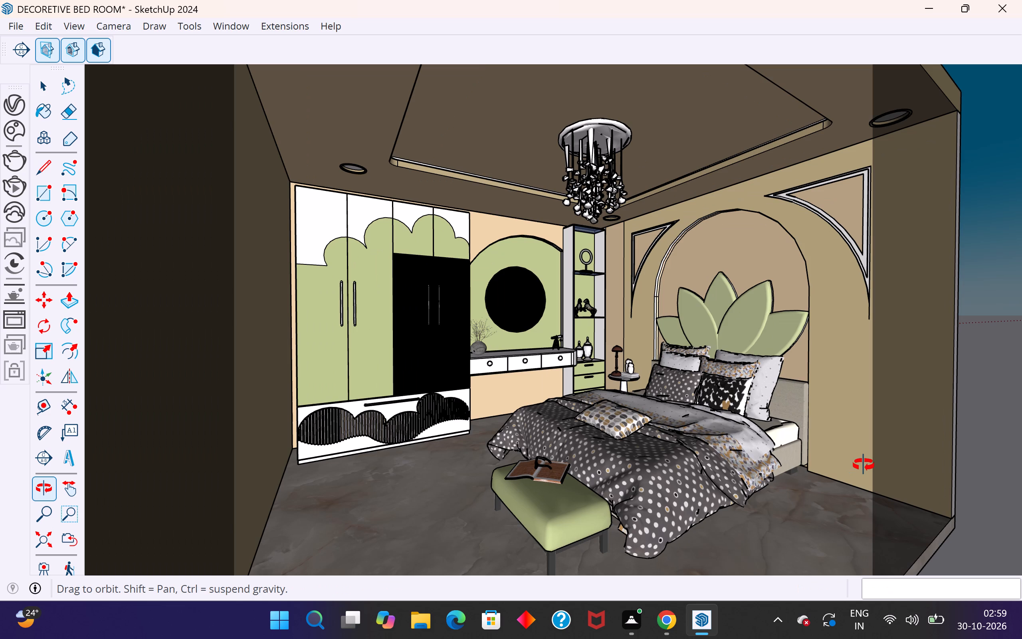
scroll(610, 354, down, 1)
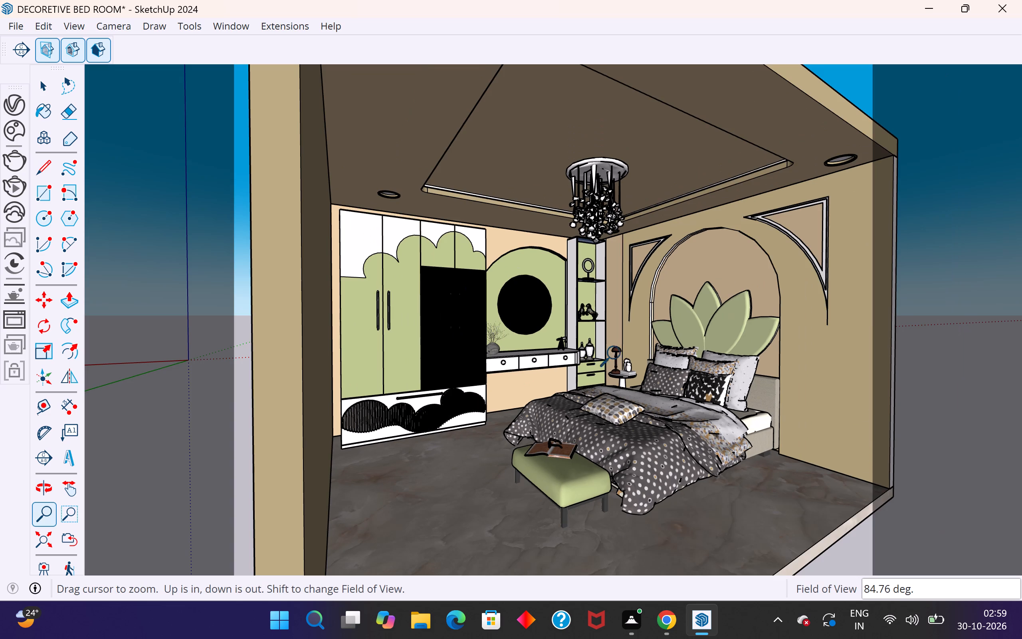
scroll(756, 344, up, 1)
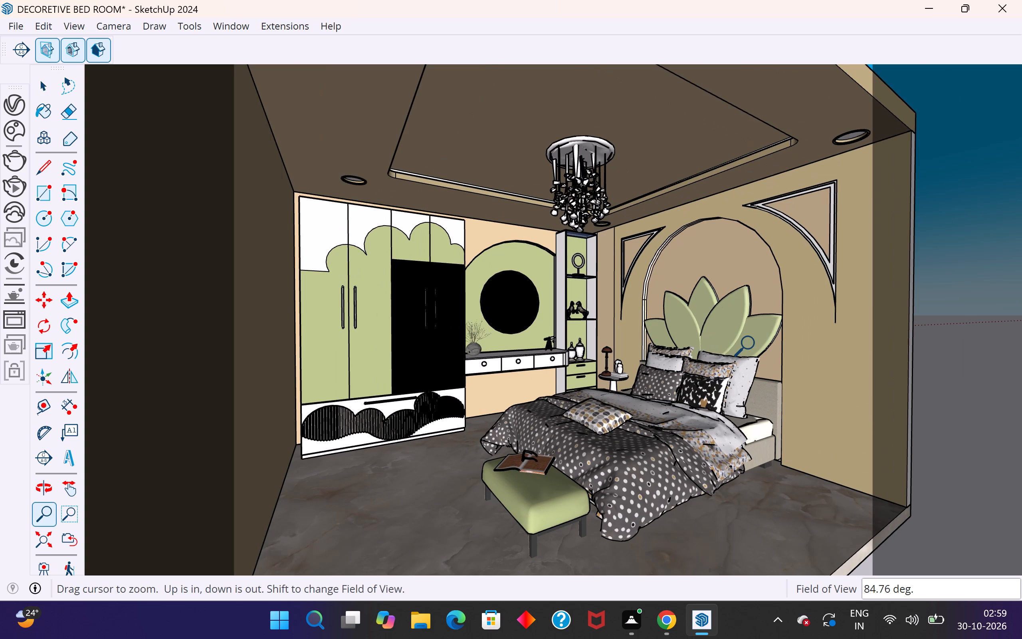
scroll(752, 344, down, 1)
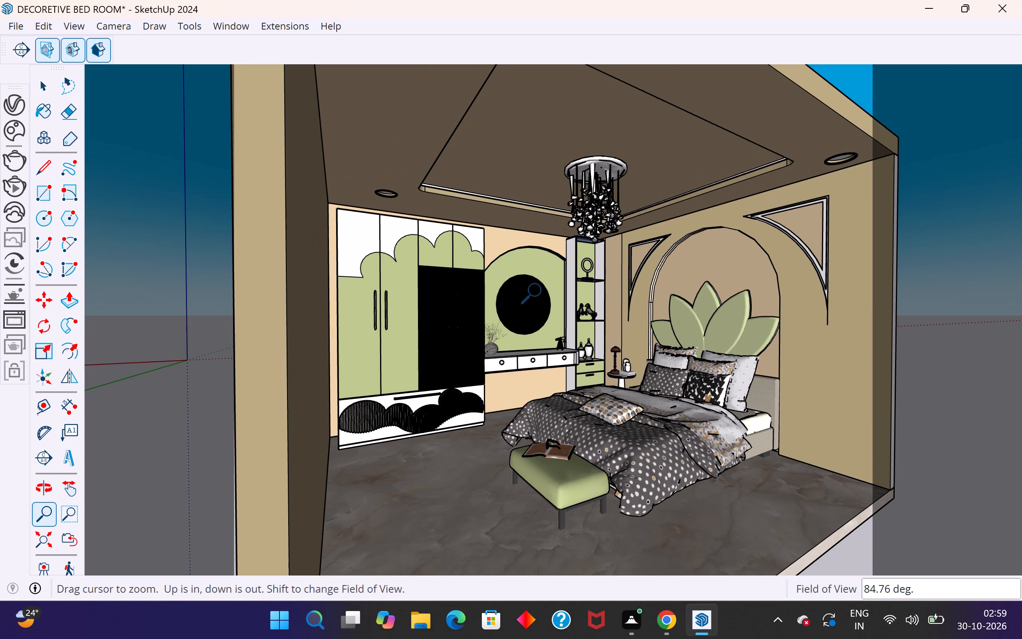
click(40, 96)
scroll(674, 502, up, 1)
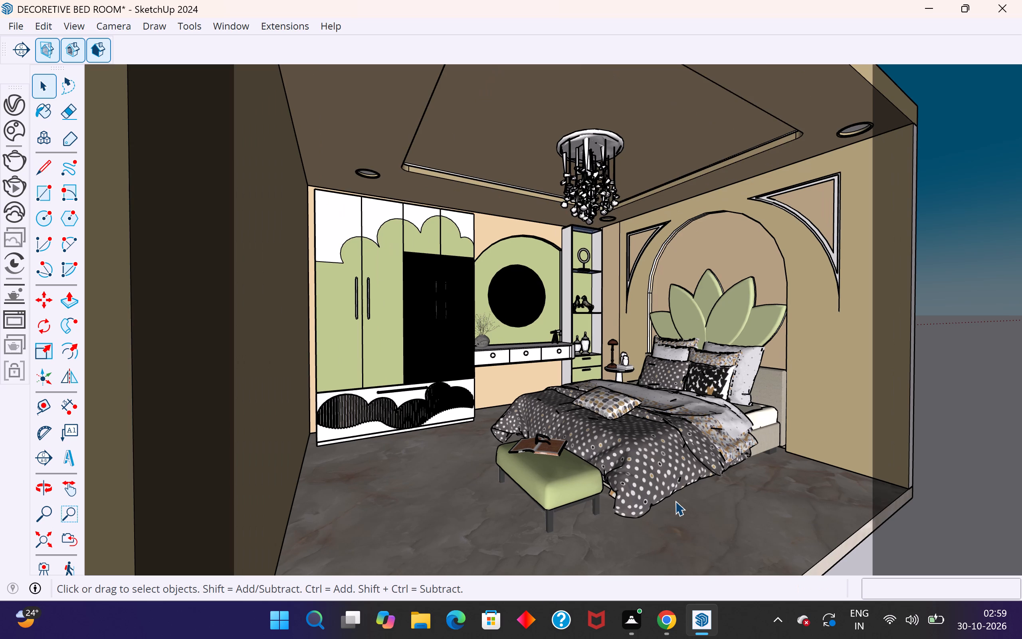
scroll(776, 473, down, 1)
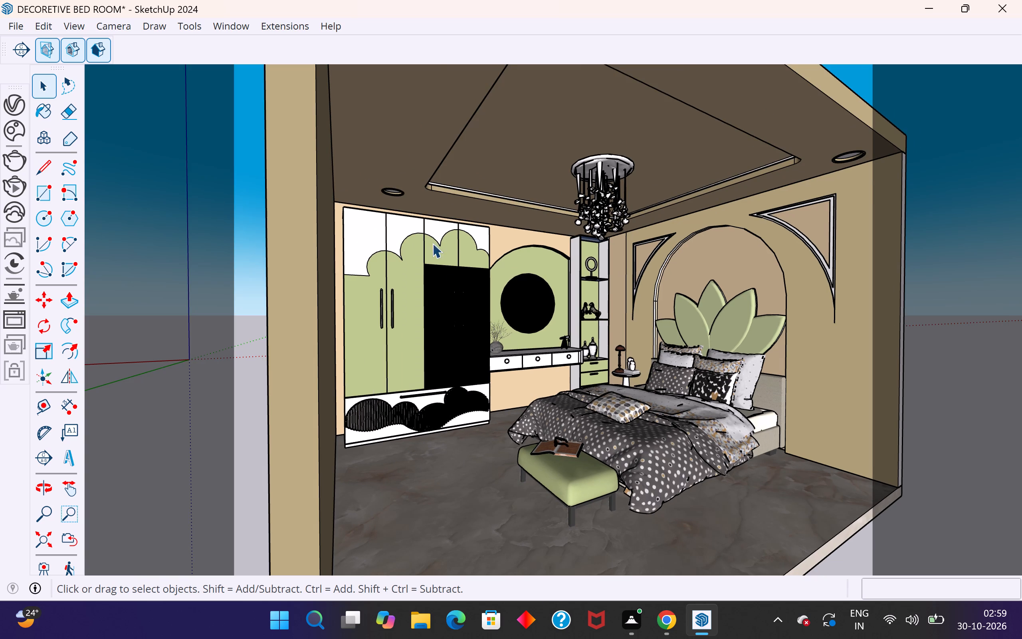
scroll(331, 91, up, 2)
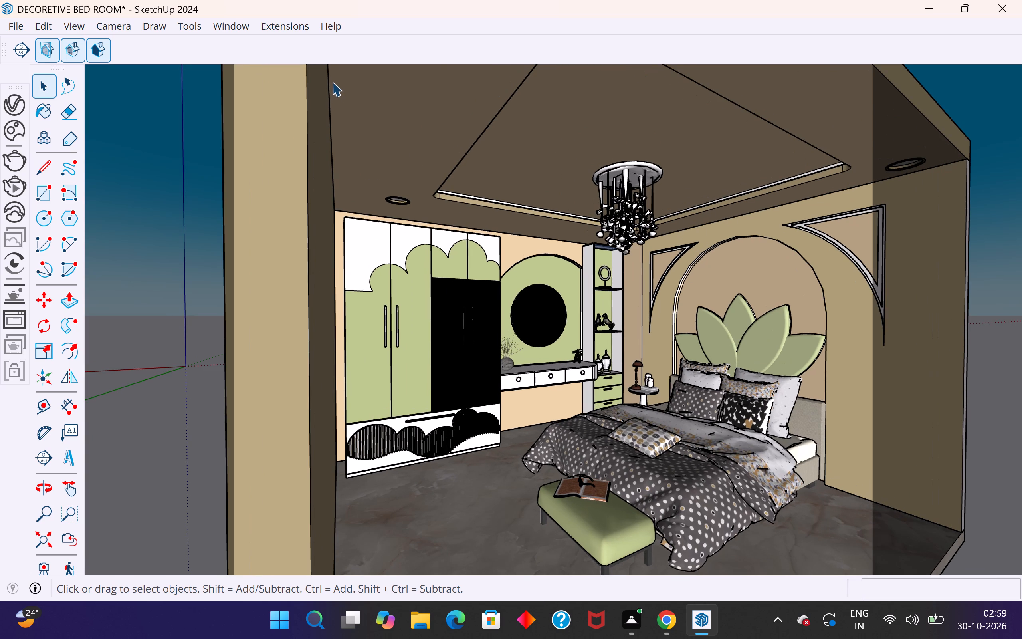
Orbit to a slightly higher viewpoint looking down on the wardrobe, bench and bed.
middle_drag(332, 82, 331, 101)
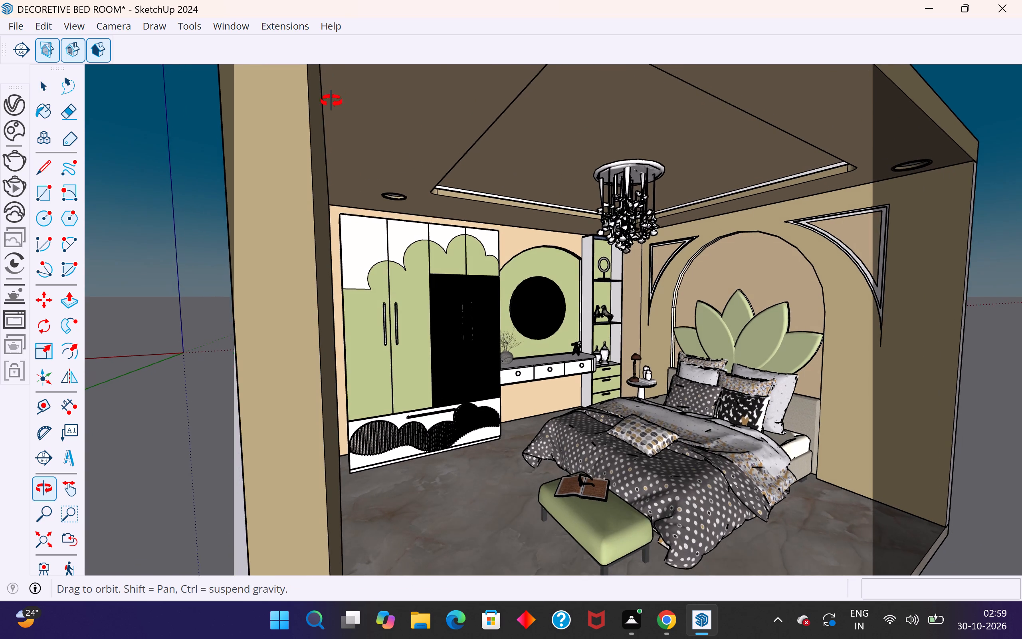
middle_drag(331, 101, 324, 116)
scroll(346, 135, down, 1)
middle_drag(346, 135, 338, 131)
middle_drag(271, 123, 267, 125)
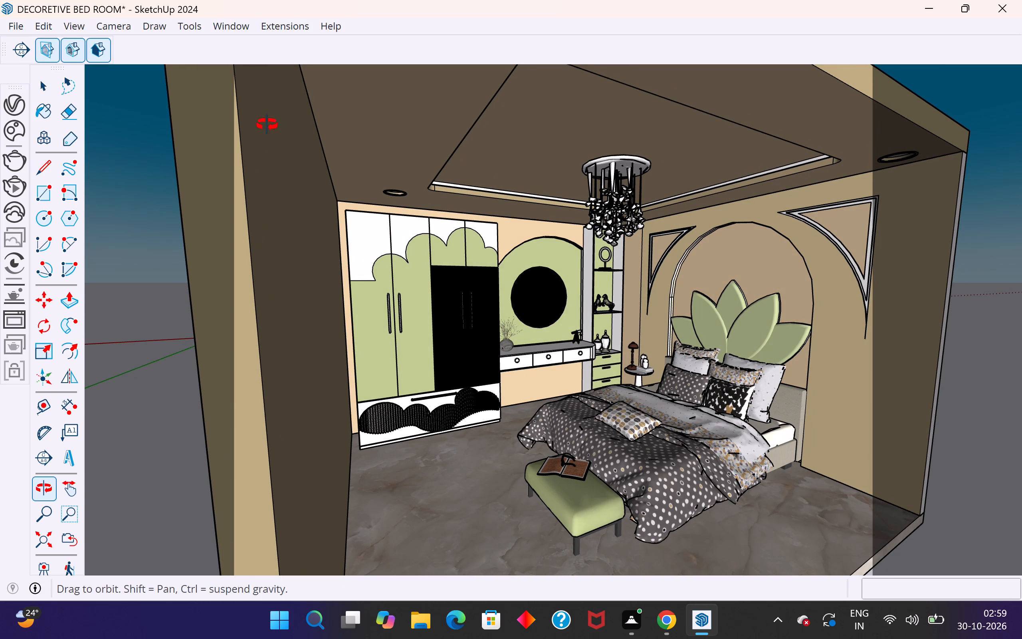
middle_drag(267, 125, 271, 125)
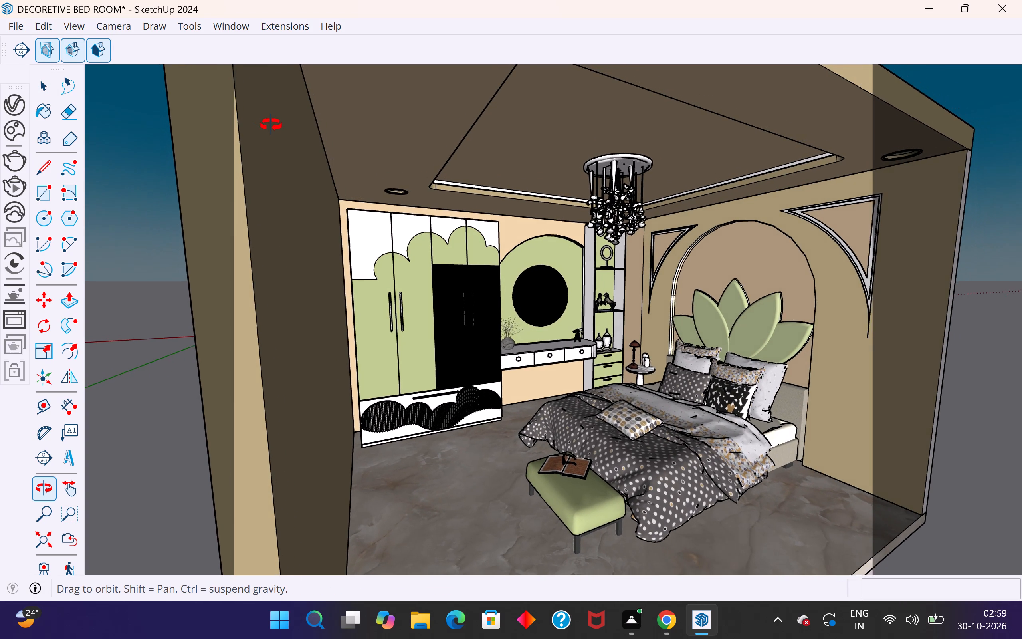
middle_drag(271, 125, 284, 127)
scroll(251, 59, up, 3)
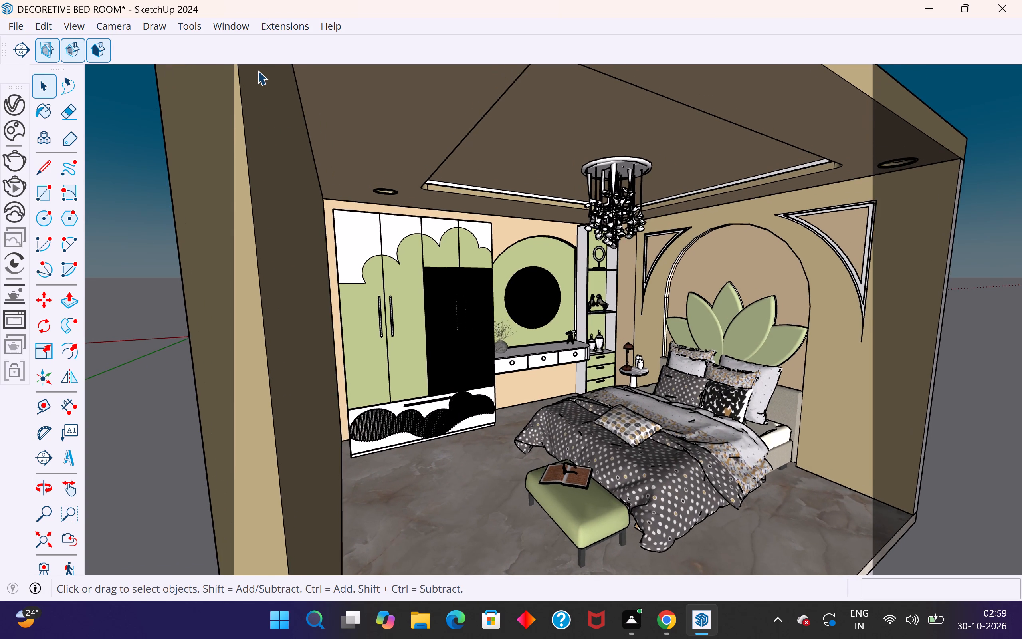
Try closer and wider framings from the raised viewpoint, shifting the angle around the wardrobe-side wall edge.
middle_drag(257, 70, 275, 70)
scroll(273, 77, down, 1)
scroll(254, 111, up, 2)
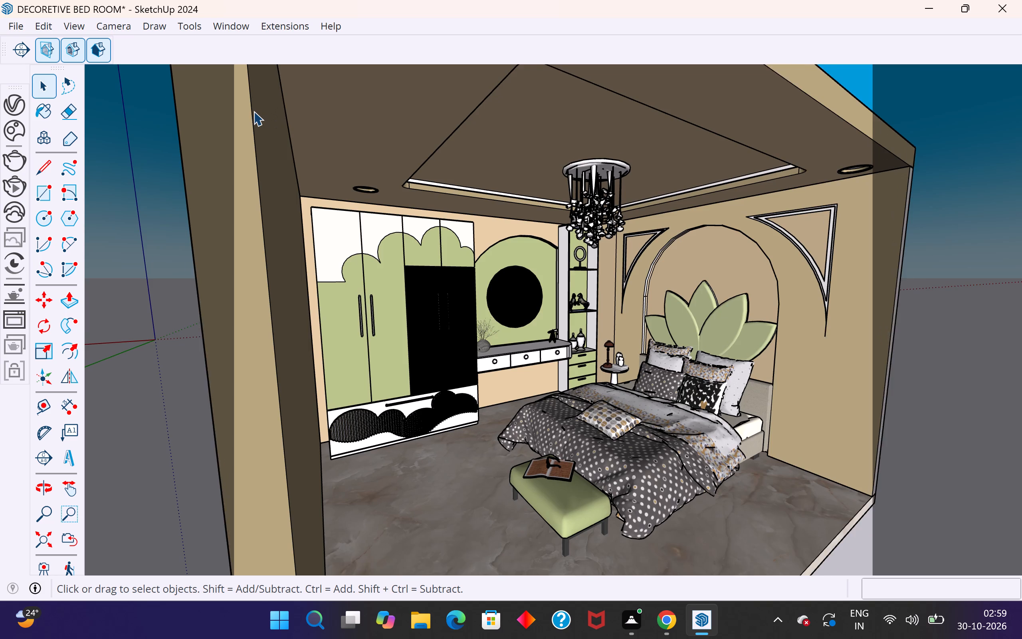
scroll(254, 111, up, 2)
scroll(783, 91, up, 1)
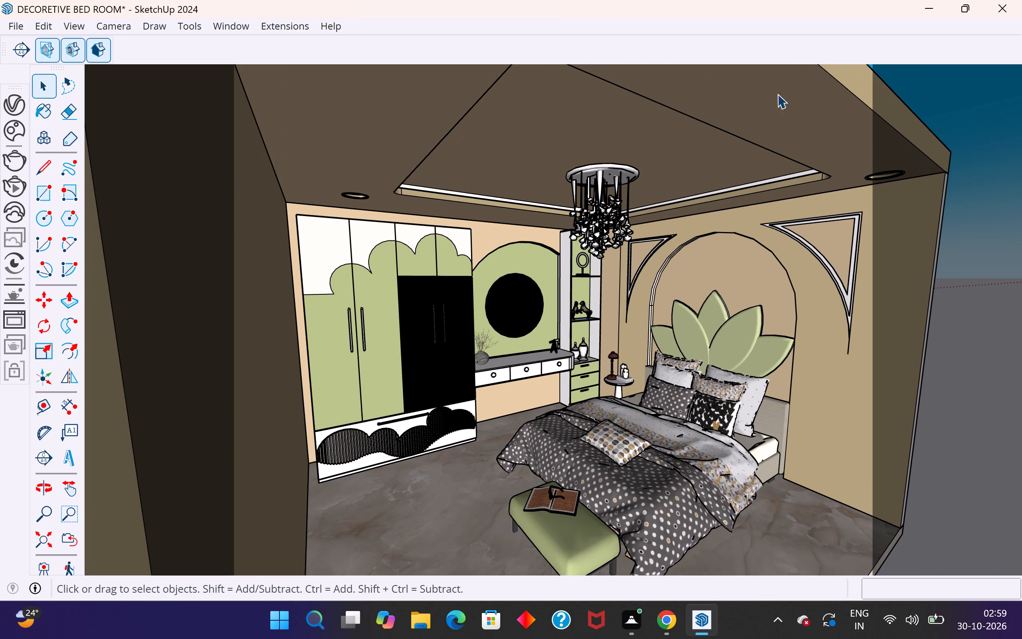
scroll(575, 141, down, 1)
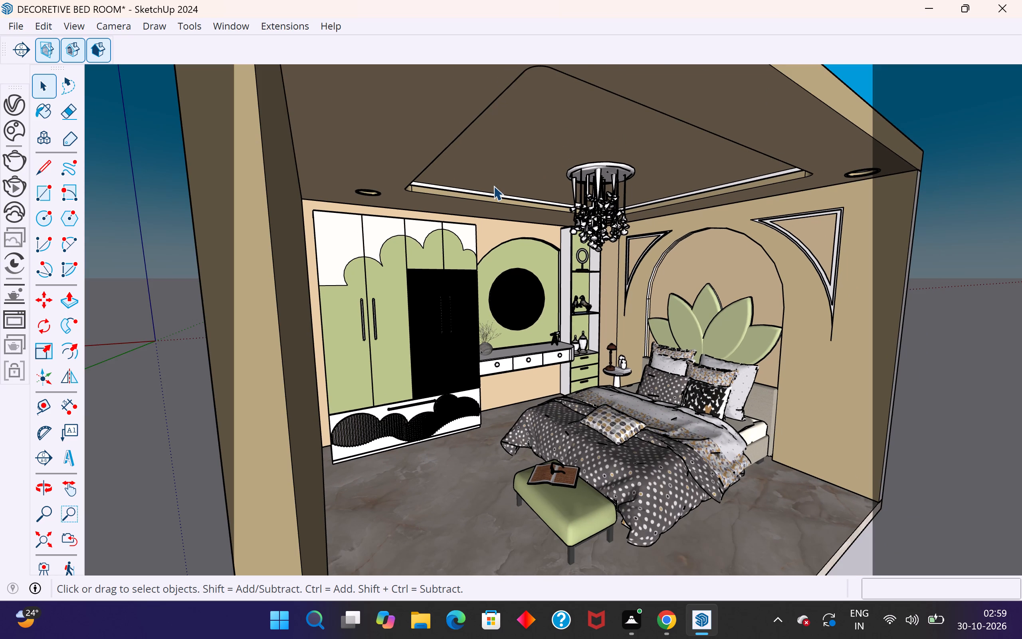
scroll(299, 207, up, 1)
scroll(503, 195, down, 2)
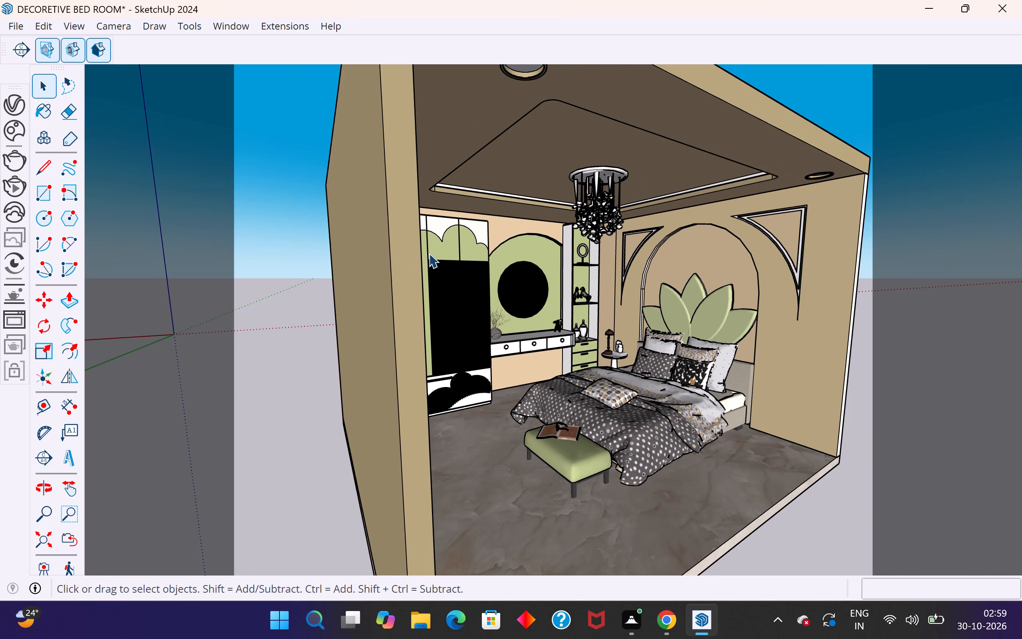
middle_drag(426, 253, 402, 257)
scroll(346, 242, up, 2)
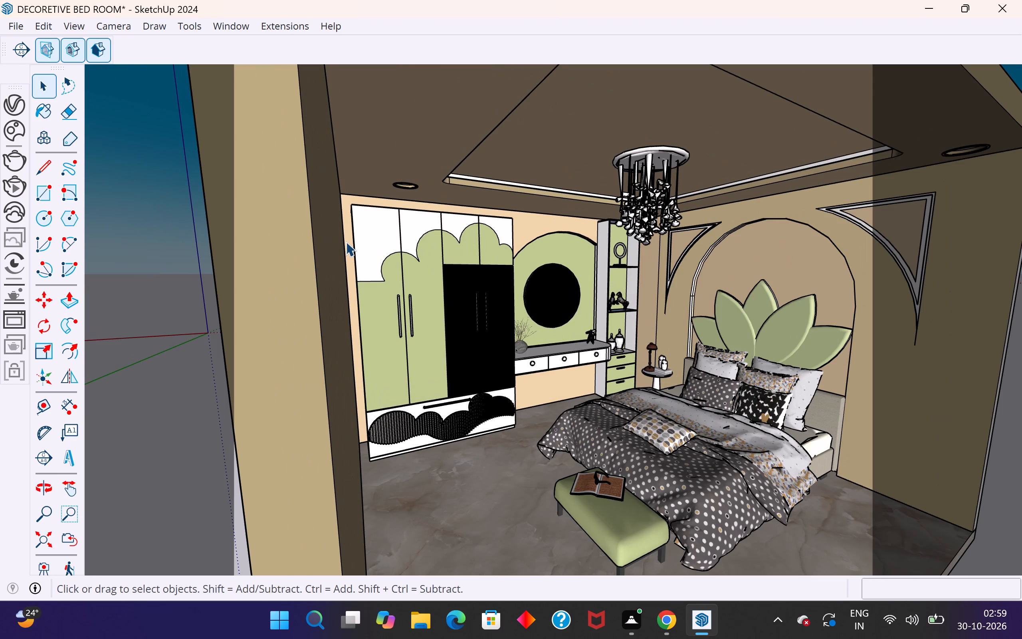
scroll(476, 292, down, 1)
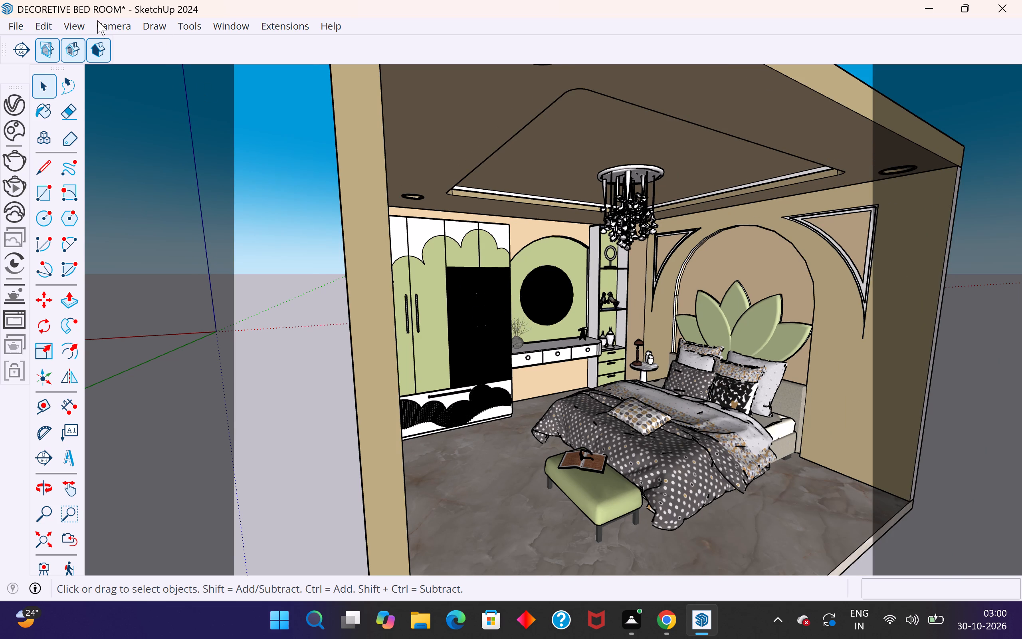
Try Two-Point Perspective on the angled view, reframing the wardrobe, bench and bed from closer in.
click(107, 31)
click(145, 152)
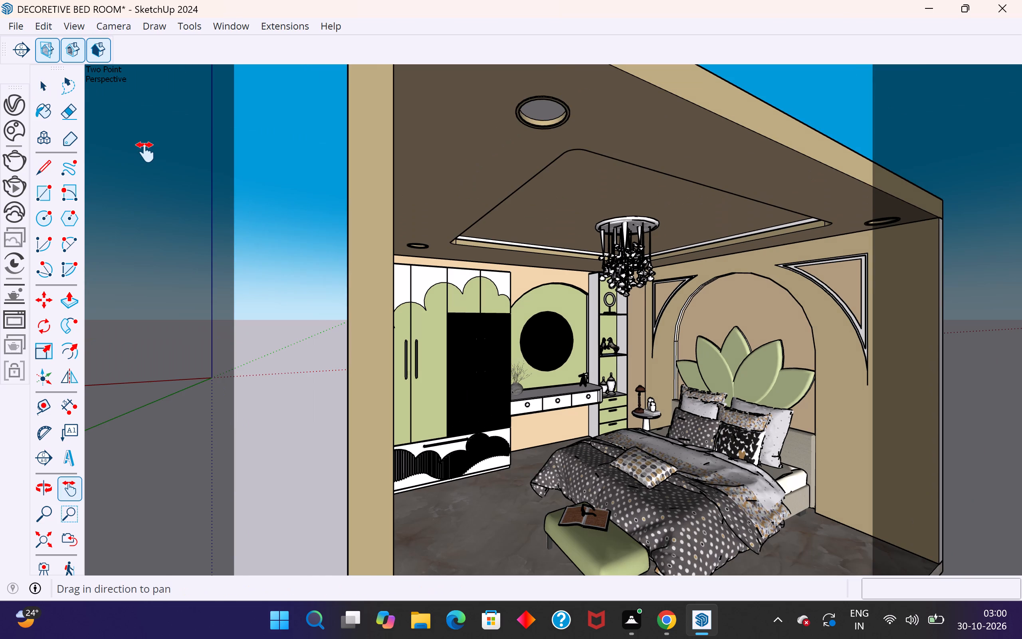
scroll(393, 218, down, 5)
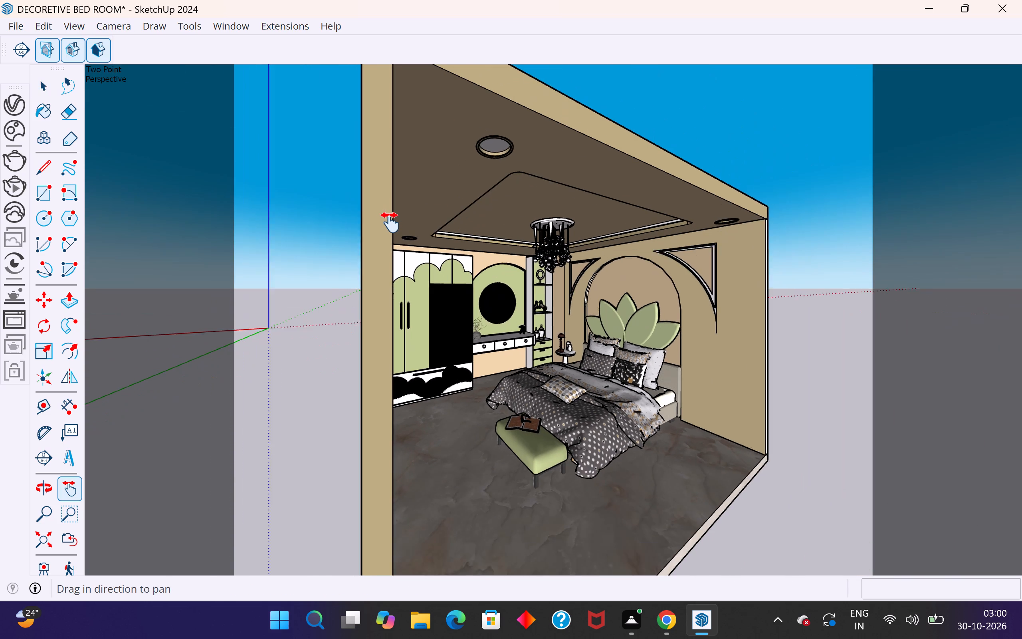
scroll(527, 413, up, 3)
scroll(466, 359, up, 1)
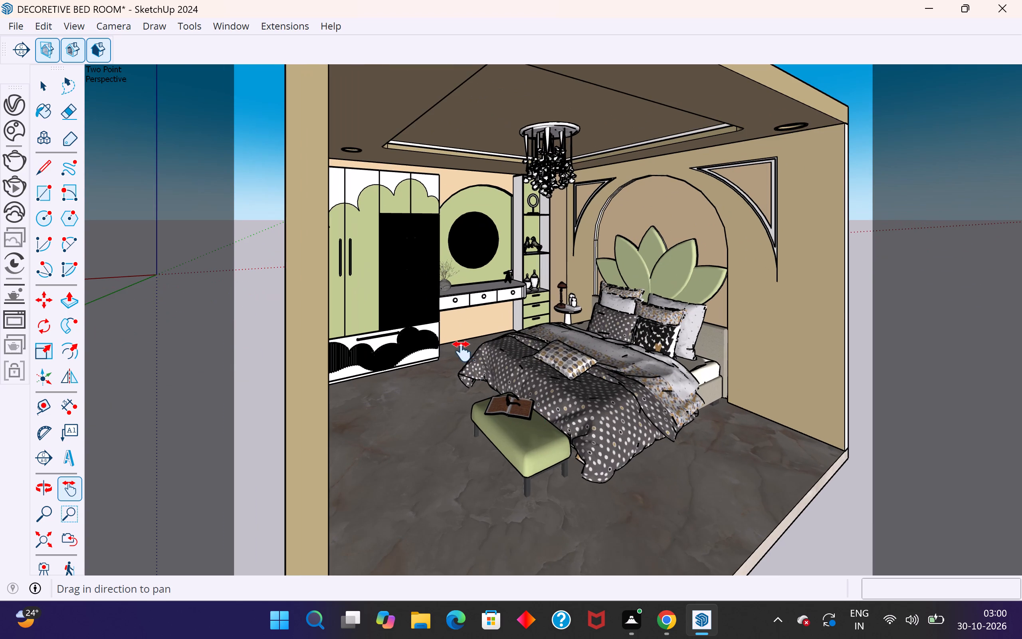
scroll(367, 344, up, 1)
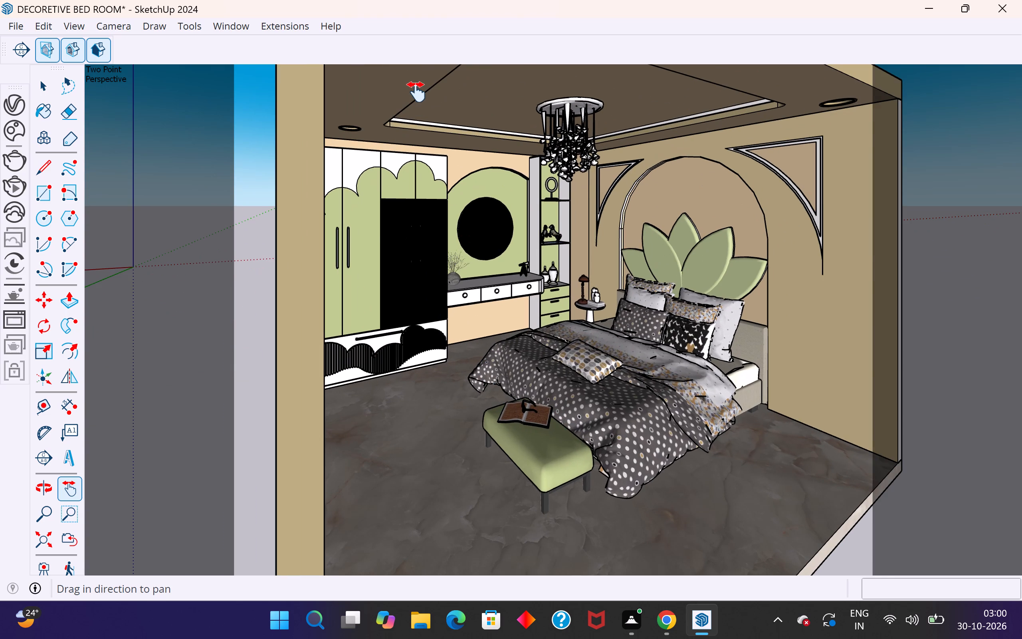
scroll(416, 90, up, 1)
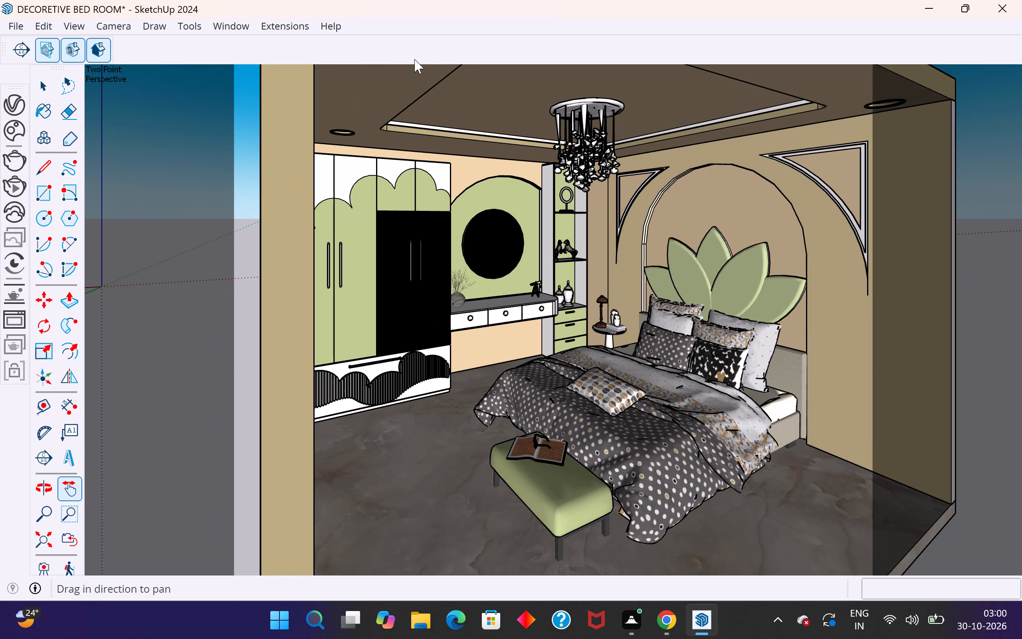
Orbit out of Two-Point Perspective to a lower interior angle framing the full wardrobe, chandelier, bench, bed and arched wall.
middle_drag(424, 182, 417, 184)
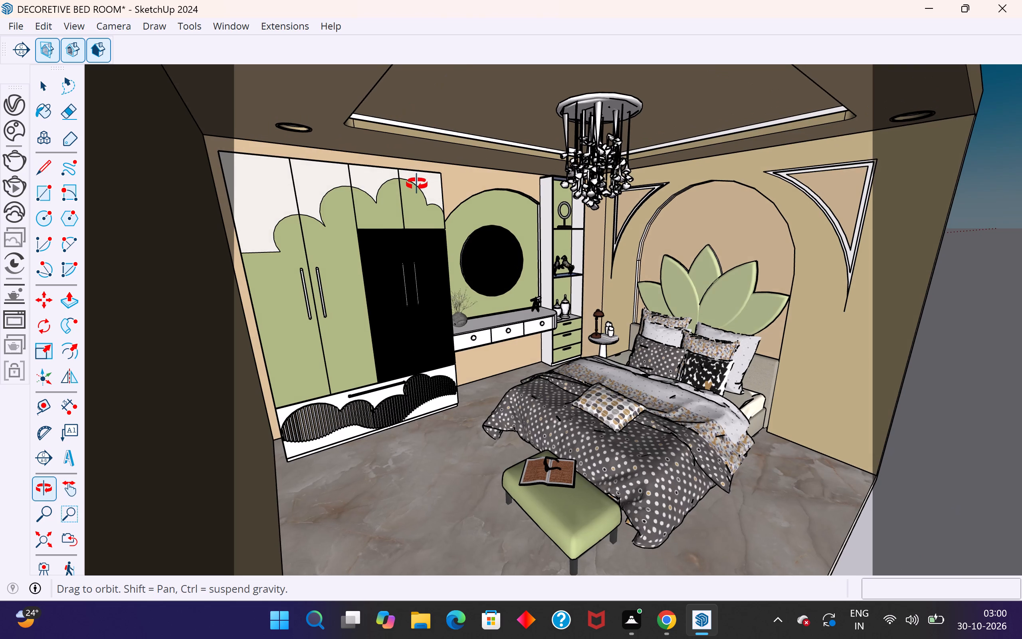
middle_drag(417, 184, 422, 176)
scroll(424, 187, down, 1)
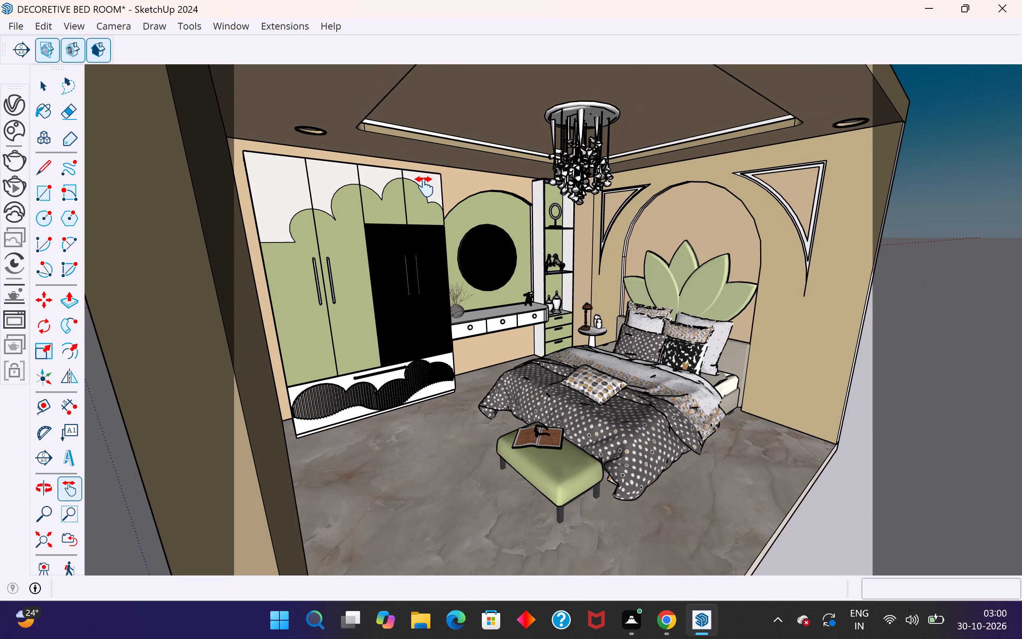
scroll(424, 187, down, 1)
scroll(331, 99, up, 1)
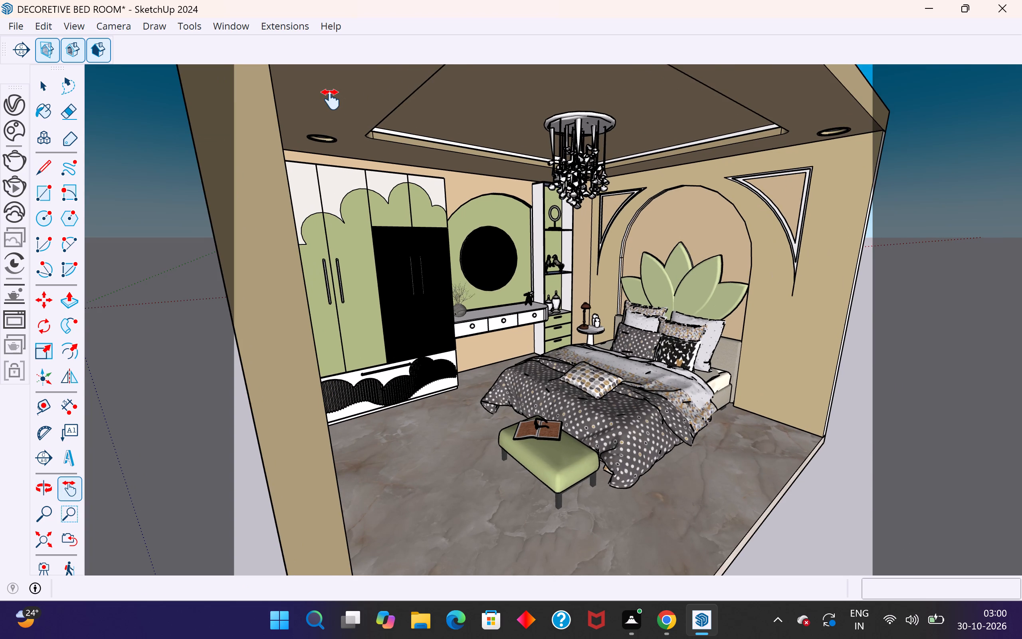
scroll(331, 99, up, 1)
middle_drag(487, 564, 470, 502)
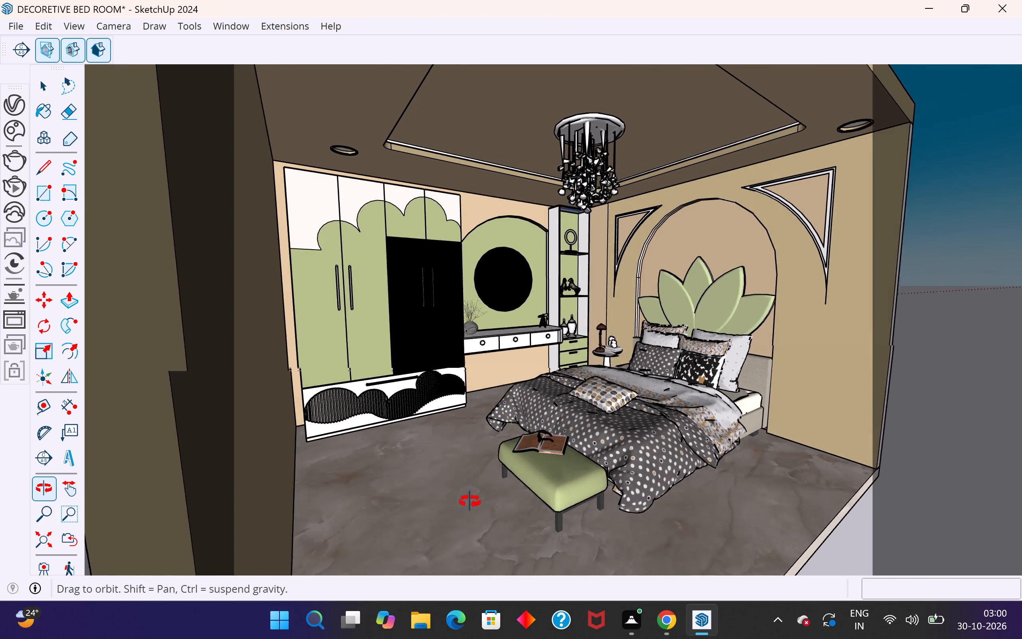
middle_drag(470, 502, 439, 466)
scroll(439, 466, up, 1)
scroll(644, 511, down, 2)
middle_drag(674, 461, 647, 489)
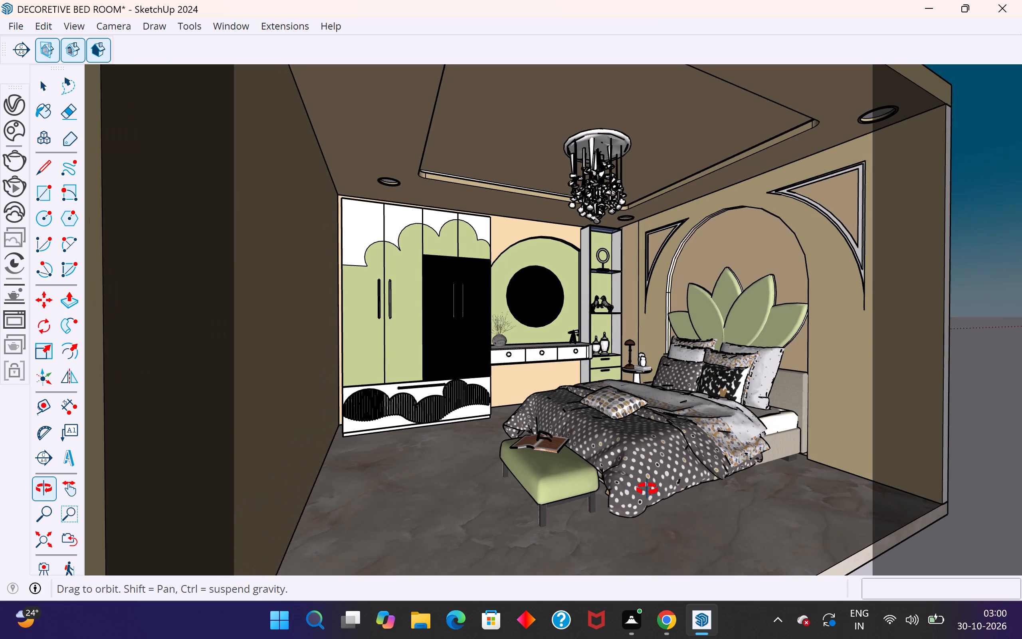
middle_drag(647, 489, 650, 498)
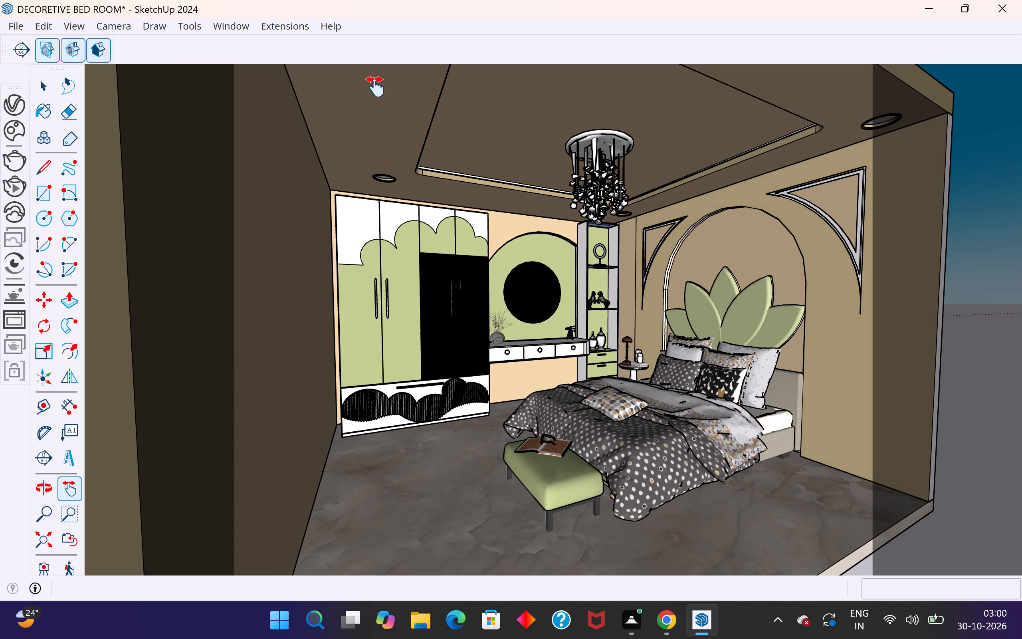
Orbit and zoom around the angled wardrobe-and-bed view, testing slightly raised and lowered interior viewpoints.
middle_drag(385, 125, 378, 163)
scroll(353, 216, down, 1)
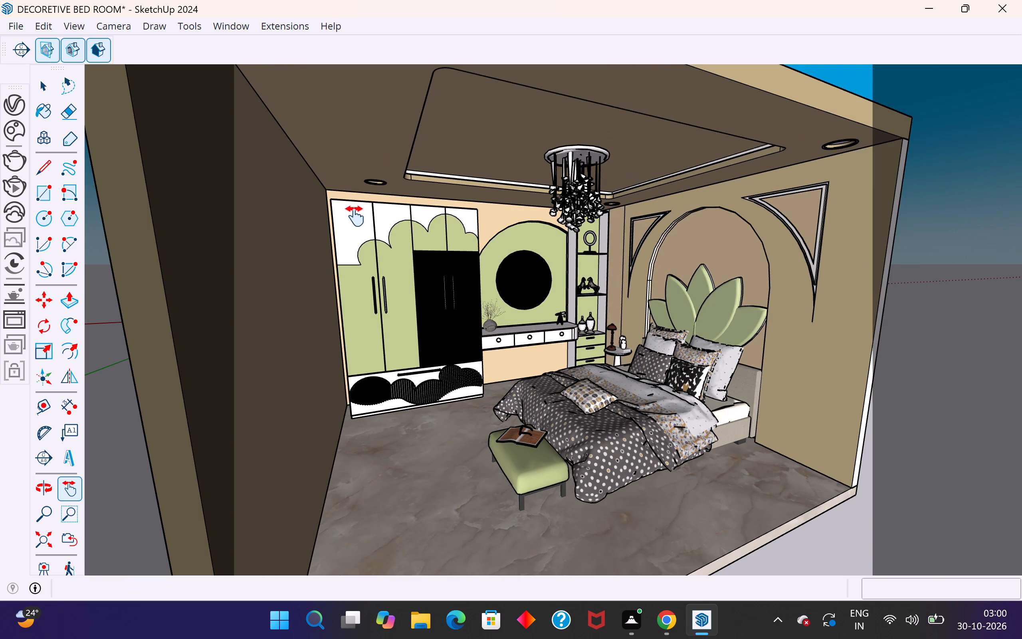
scroll(313, 80, up, 2)
middle_drag(269, 68, 237, 42)
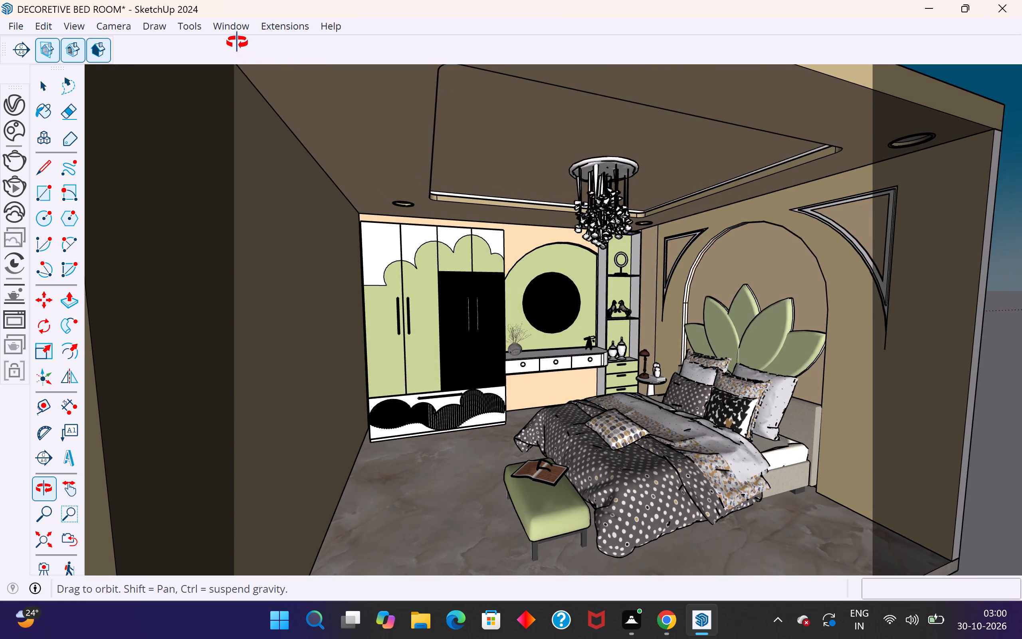
middle_drag(237, 42, 254, 34)
middle_drag(292, 124, 301, 115)
scroll(293, 124, up, 1)
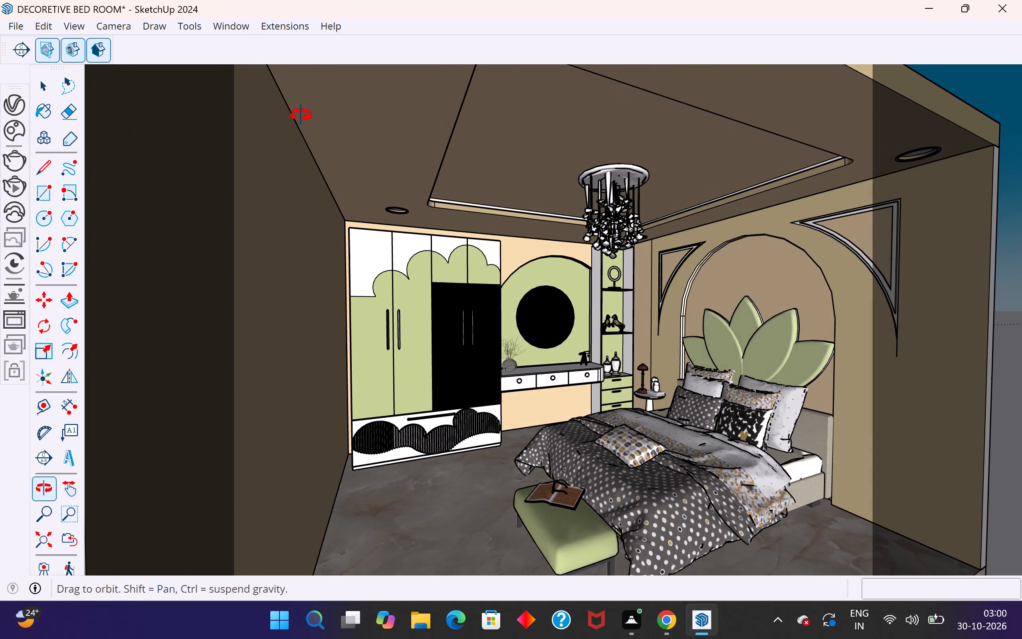
middle_drag(301, 115, 299, 115)
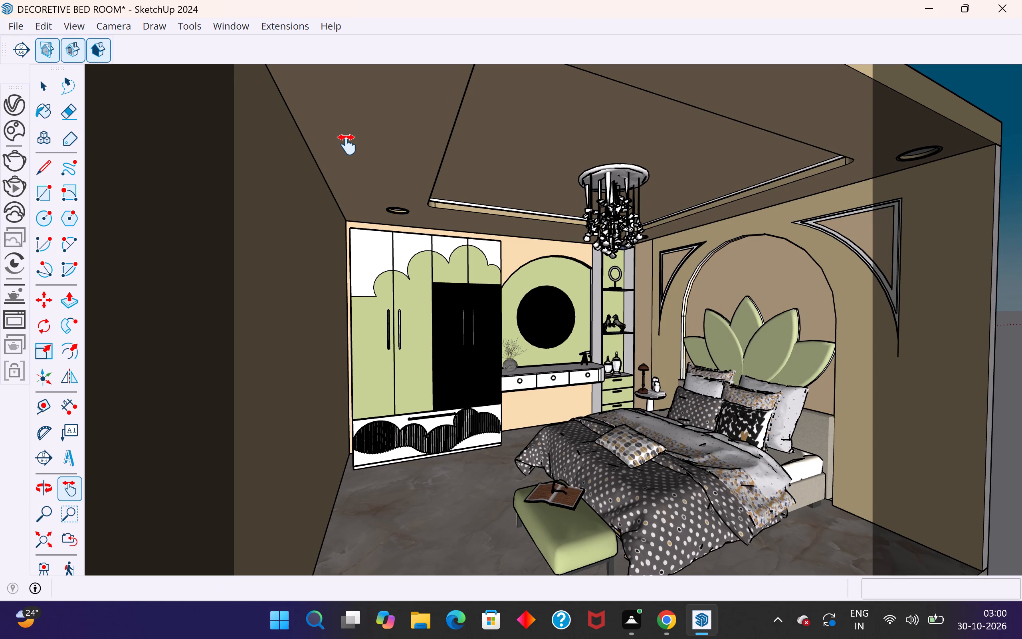
Compare wider and closer framings of the angled room view, with the wardrobe, chandelier, bench and bed inside the frame.
scroll(347, 145, down, 1)
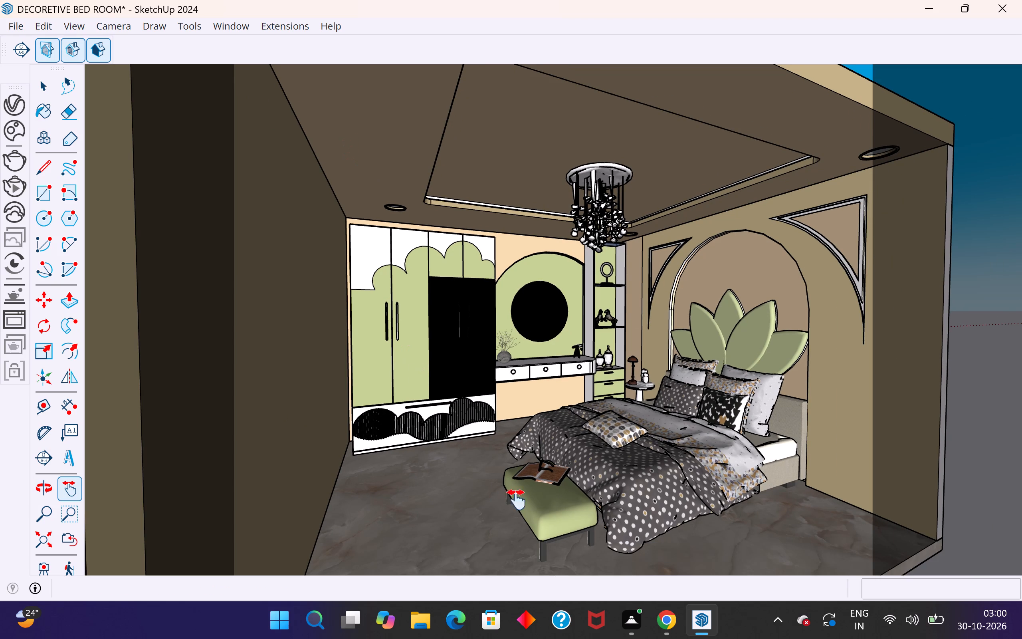
scroll(486, 590, up, 1)
scroll(331, 567, up, 1)
scroll(343, 564, down, 1)
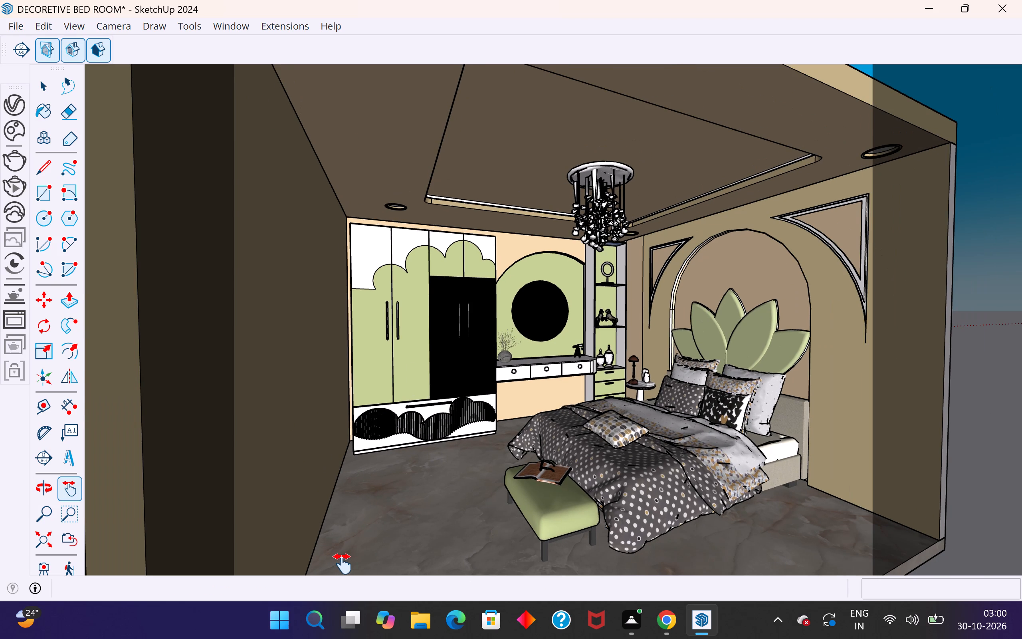
scroll(426, 445, down, 1)
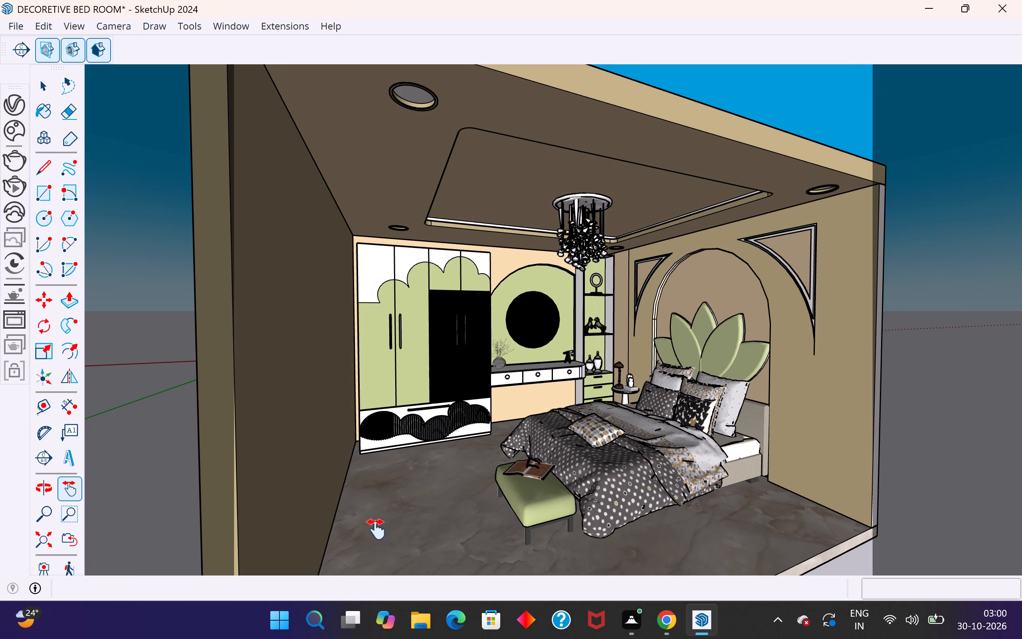
scroll(419, 345, down, 1)
scroll(376, 576, up, 2)
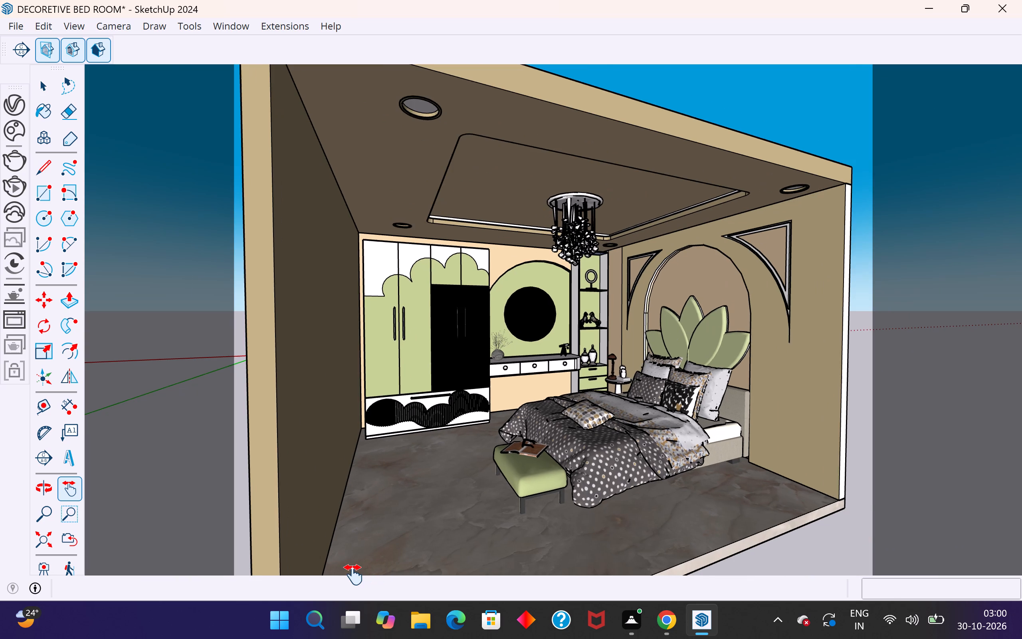
scroll(353, 575, up, 7)
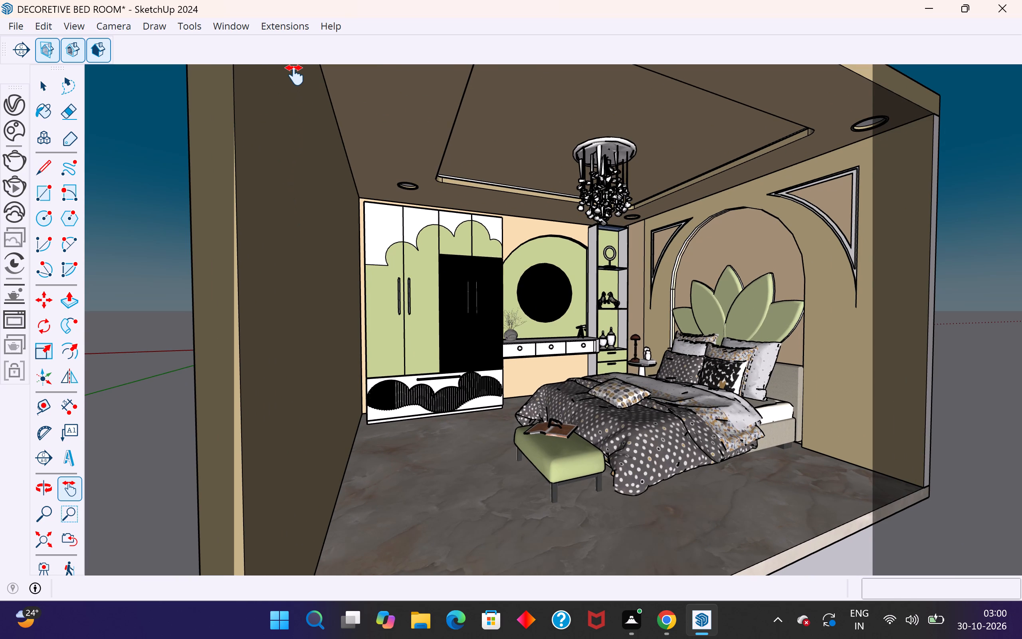
scroll(295, 75, up, 2)
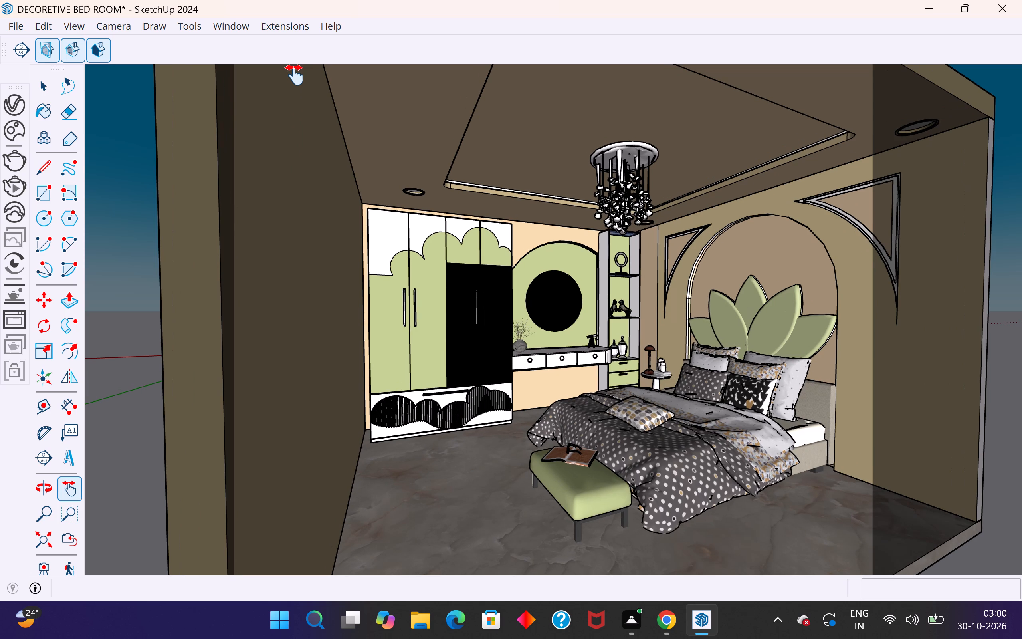
scroll(295, 75, down, 1)
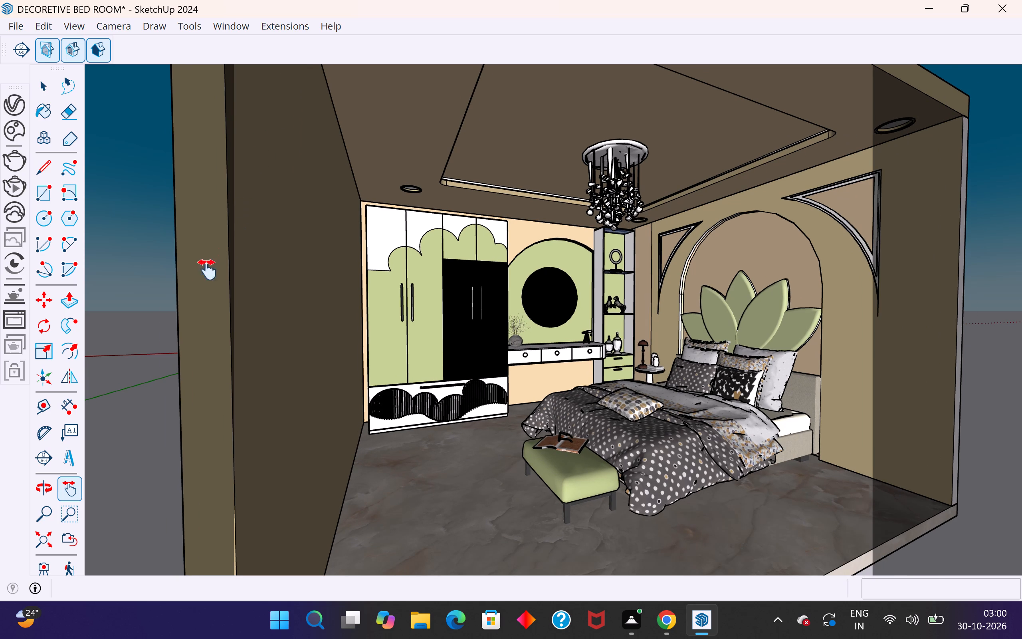
Frame the wardrobe, vanity, chandelier, bench and bed from a closer interior angle that fills the safe frame.
scroll(186, 278, up, 1)
middle_drag(143, 161, 150, 168)
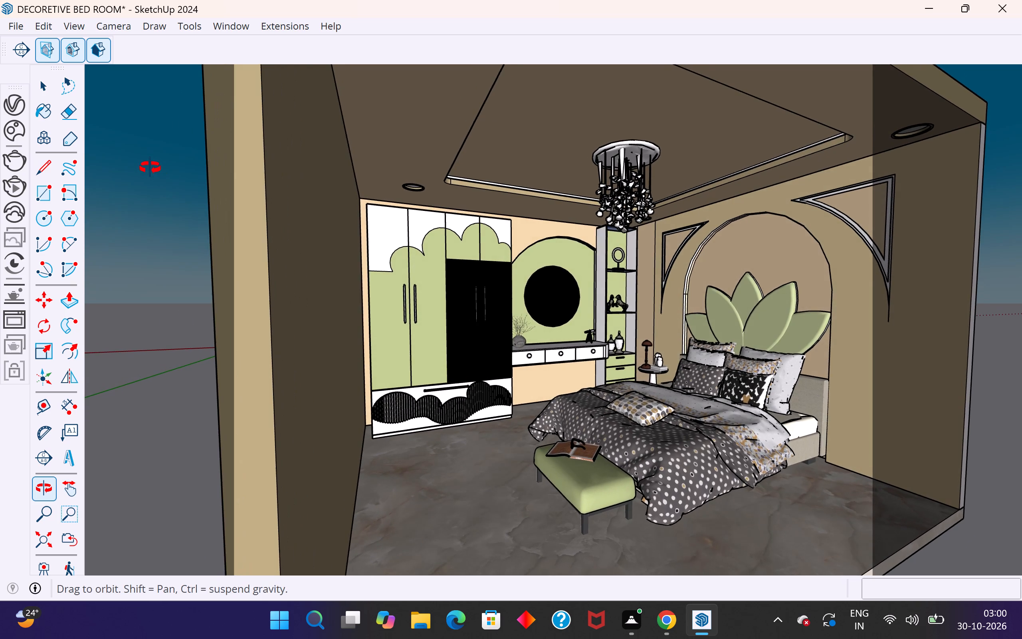
middle_drag(150, 168, 151, 149)
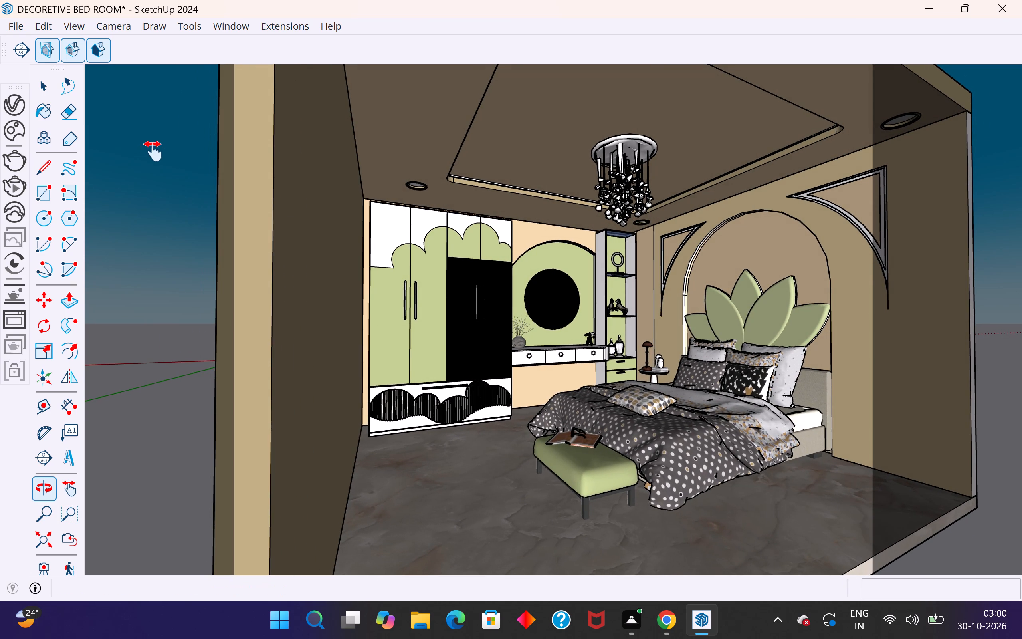
scroll(688, 323, up, 1)
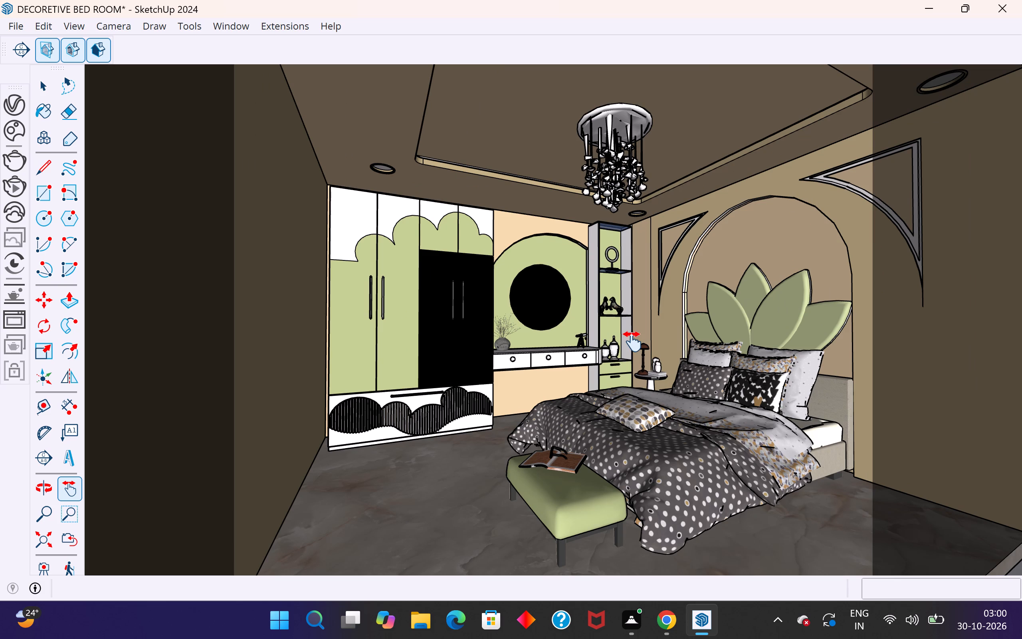
middle_drag(688, 348, 701, 362)
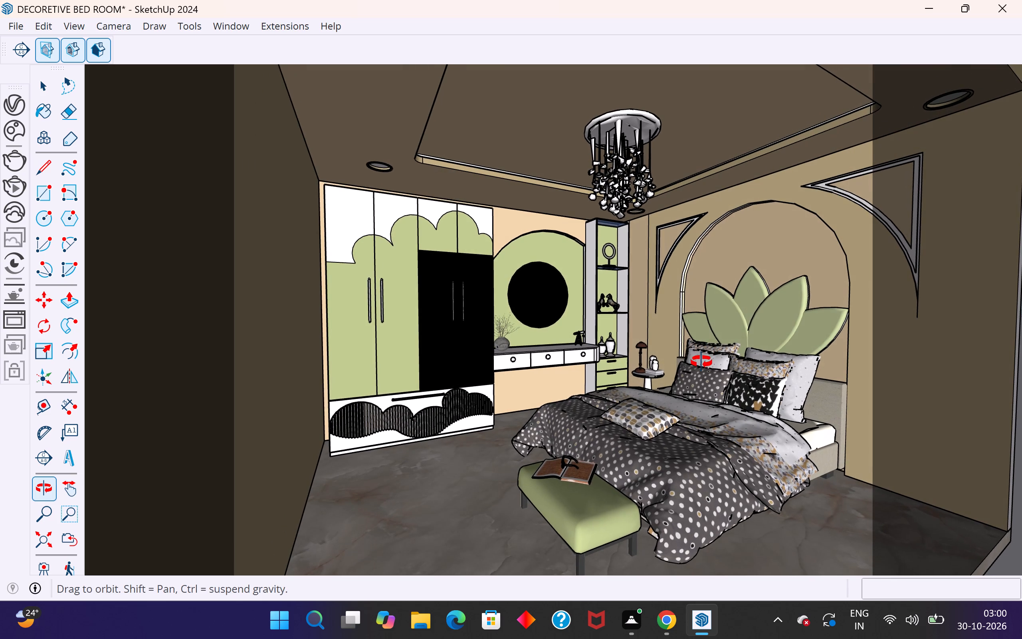
middle_drag(701, 362, 701, 363)
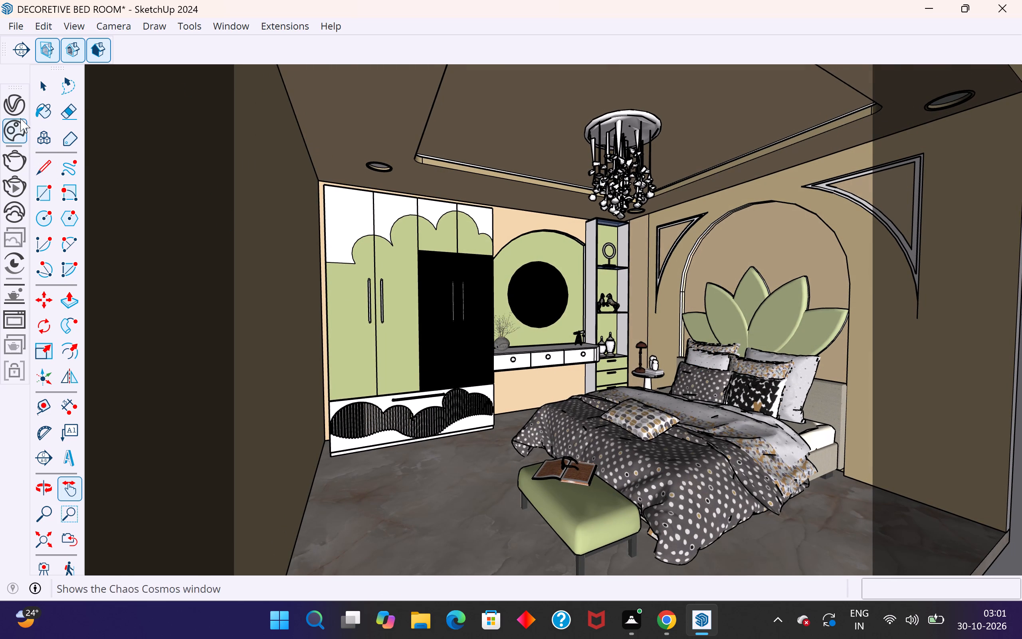
Set the V-Ray render output aspect ratio to Match Viewport and minimize the Asset Editor.
click(16, 108)
click(539, 69)
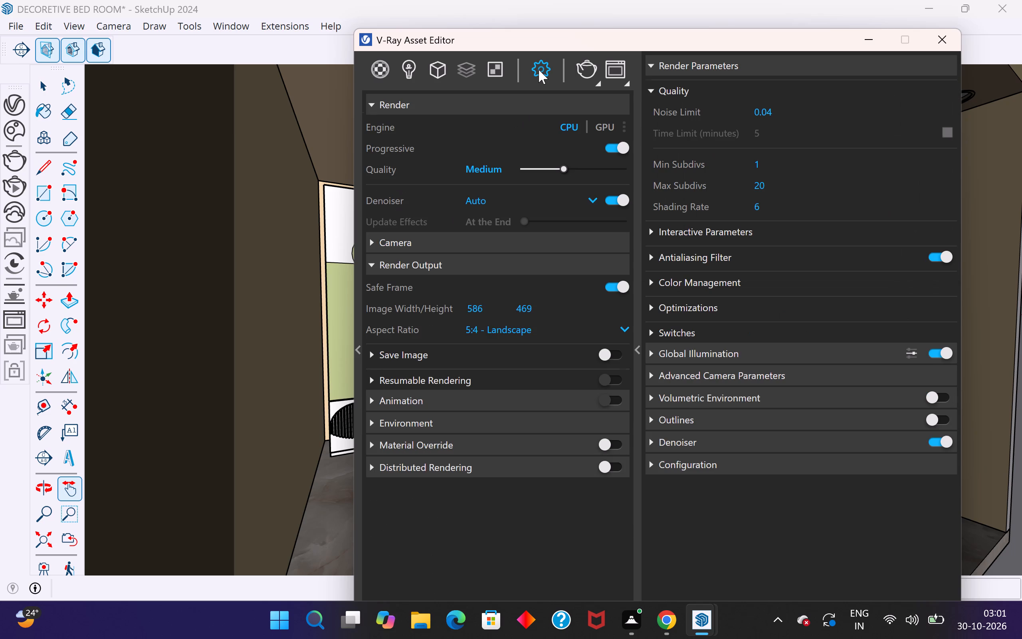
click(618, 329)
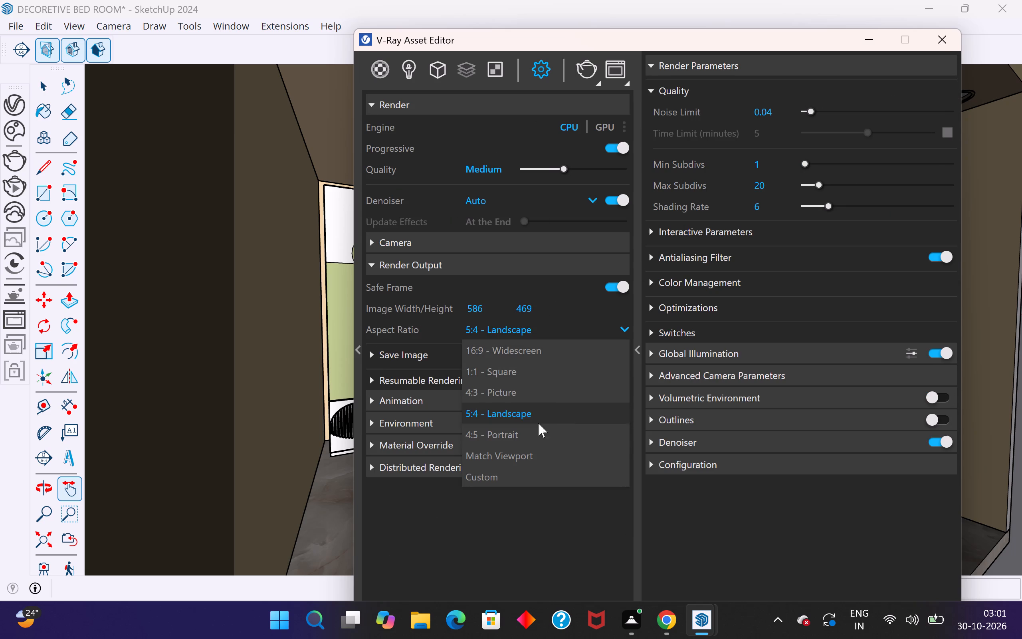
click(523, 455)
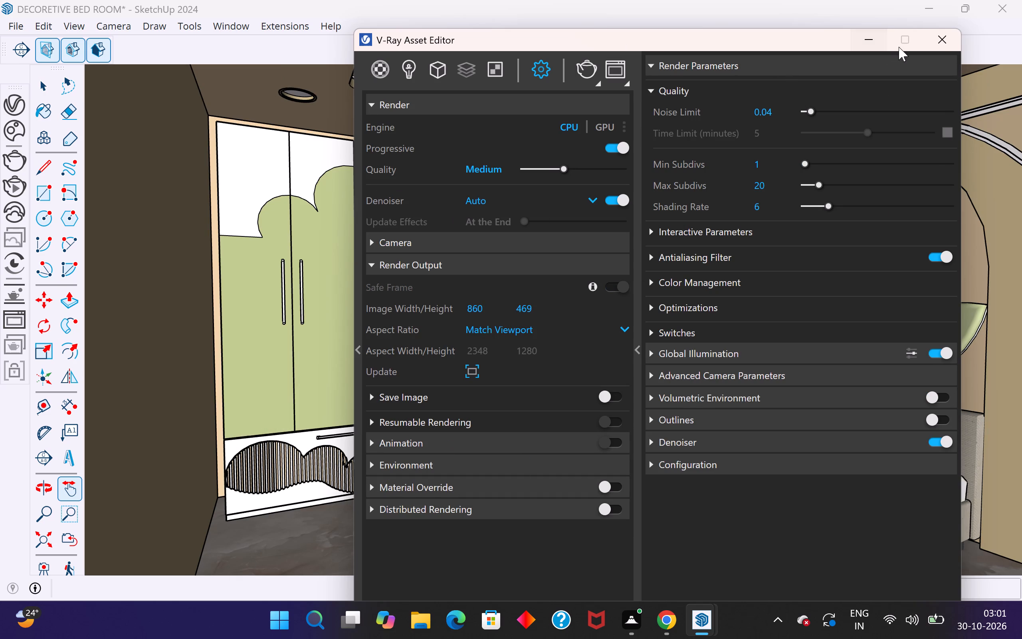
click(876, 42)
Compare wider and closer framings in the full viewport, bringing the wardrobe, whole bench and bed into view.
scroll(639, 406, down, 1)
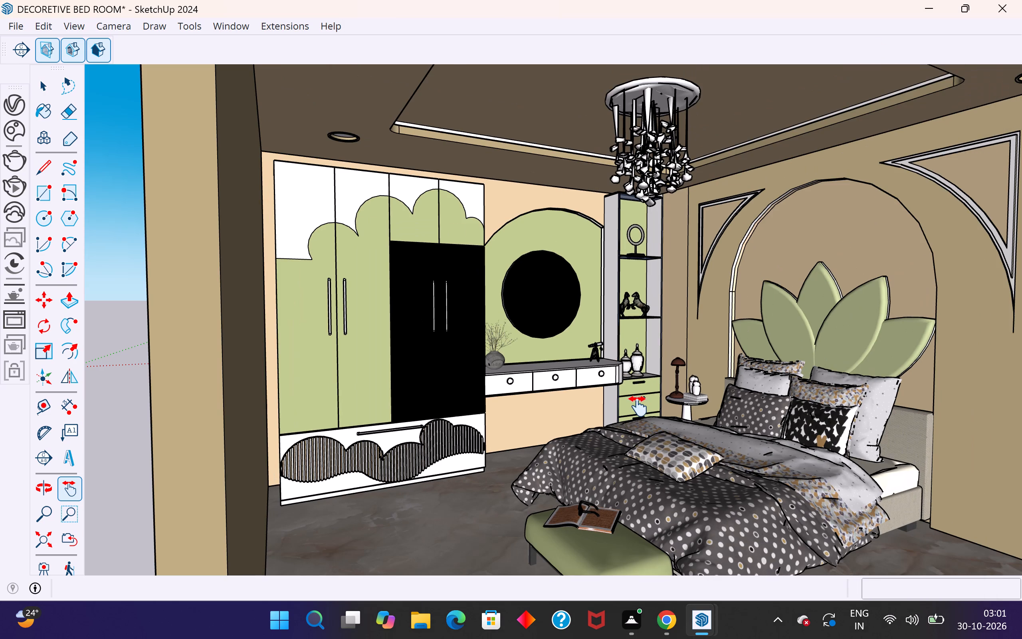
scroll(1015, 423, up, 1)
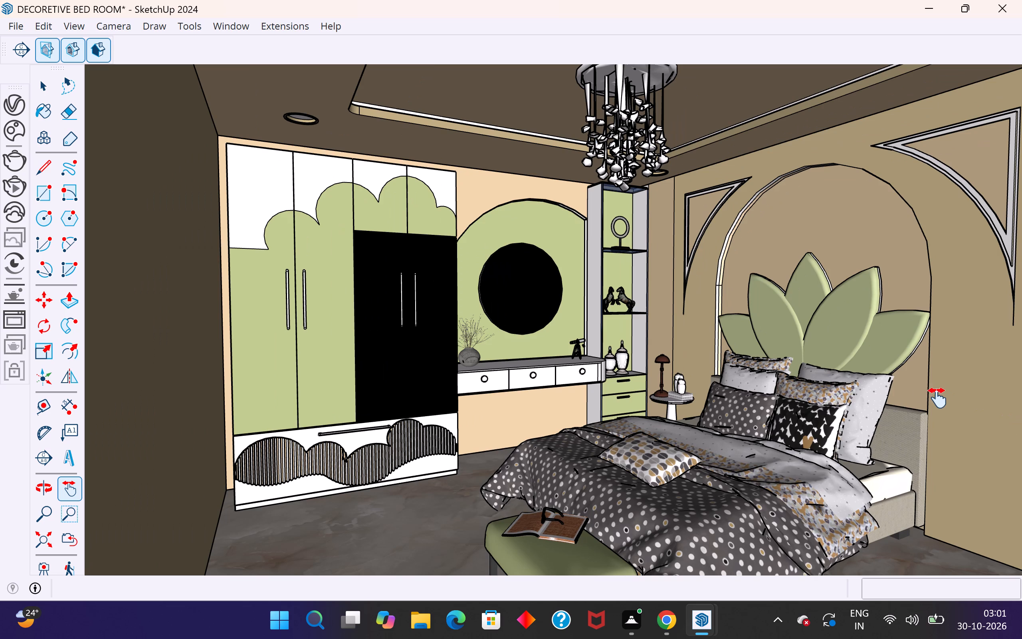
scroll(858, 392, down, 2)
scroll(993, 510, up, 2)
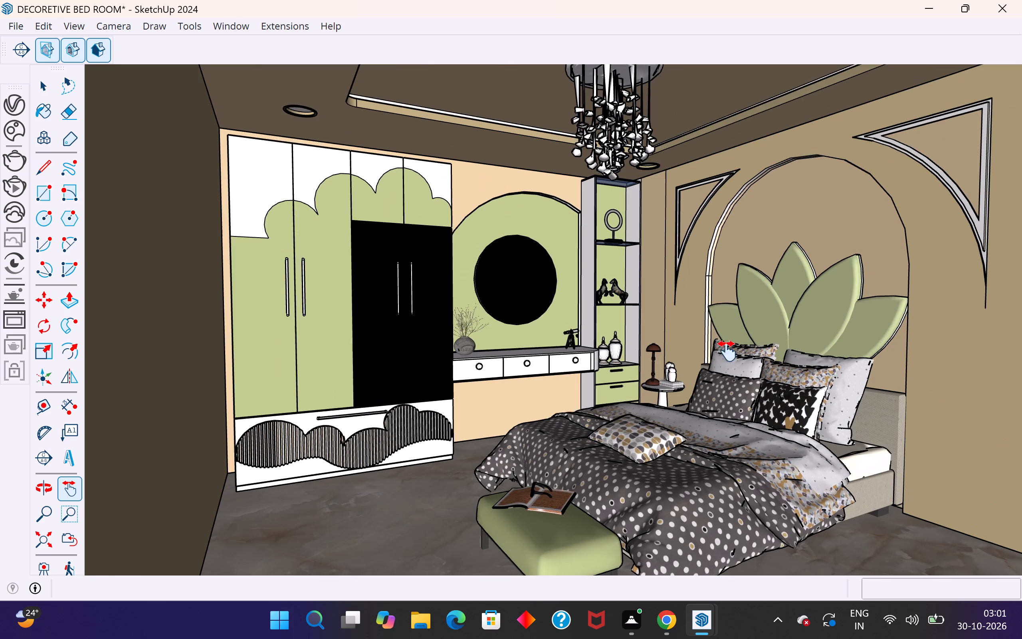
scroll(621, 341, down, 1)
scroll(1005, 526, up, 1)
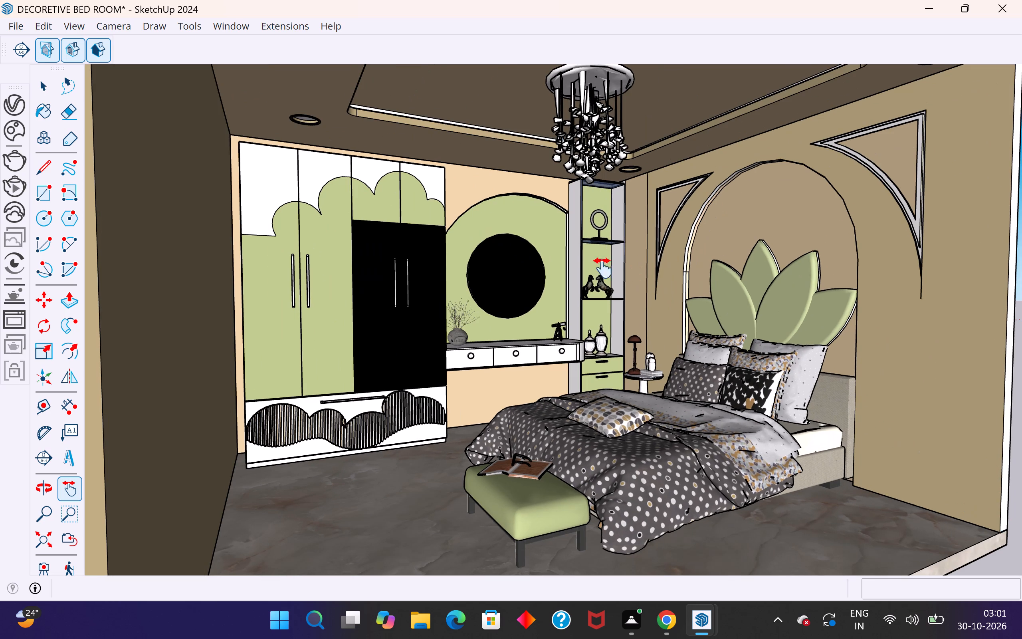
Orbit to a close, low interior angle showing the full wardrobe, round mirror, bench, bed and arched wall.
middle_drag(496, 312, 442, 314)
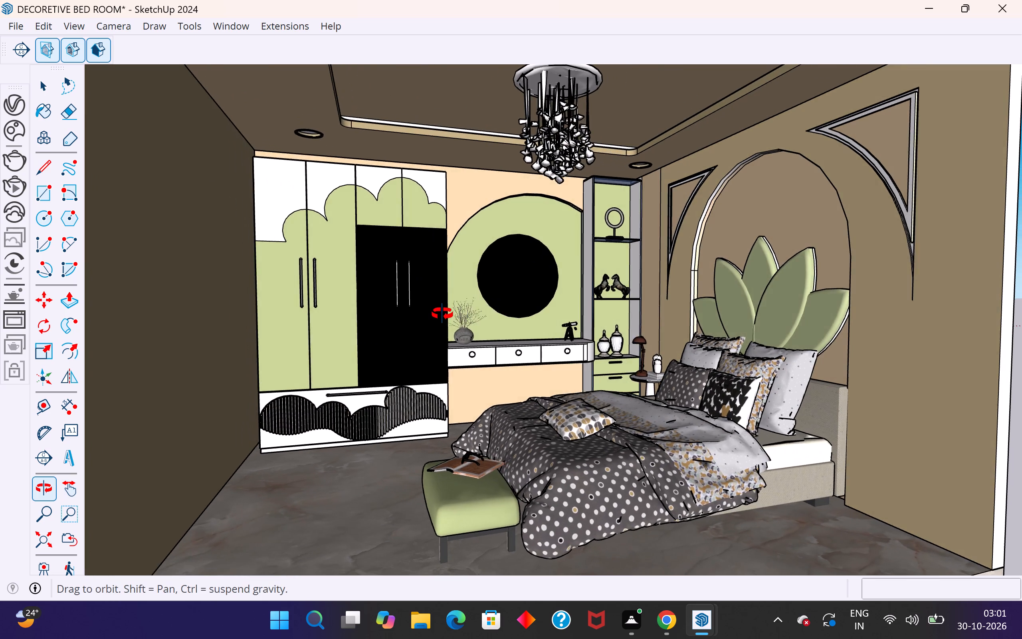
middle_drag(442, 314, 454, 341)
scroll(193, 191, up, 1)
scroll(373, 390, down, 1)
middle_drag(192, 267, 248, 238)
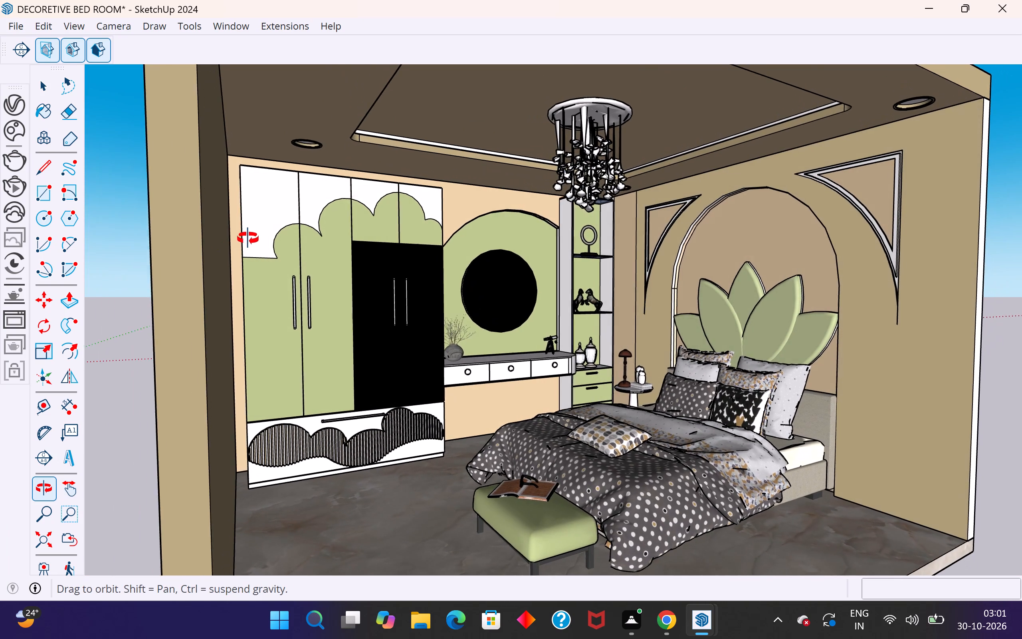
middle_drag(248, 238, 244, 236)
middle_drag(377, 413, 370, 387)
scroll(317, 298, up, 1)
middle_drag(317, 298, 281, 288)
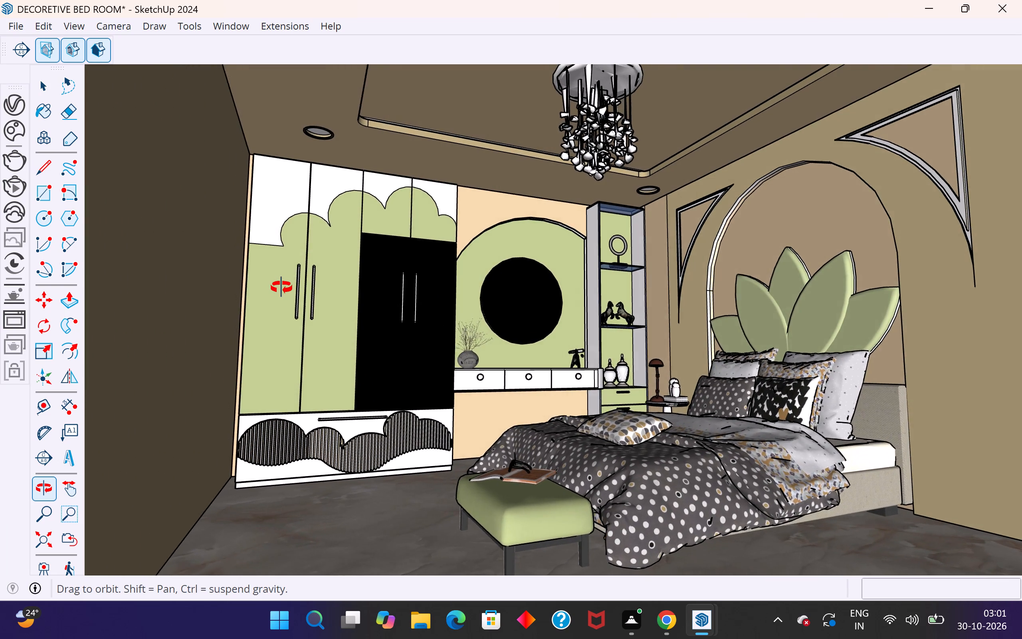
middle_drag(281, 288, 292, 272)
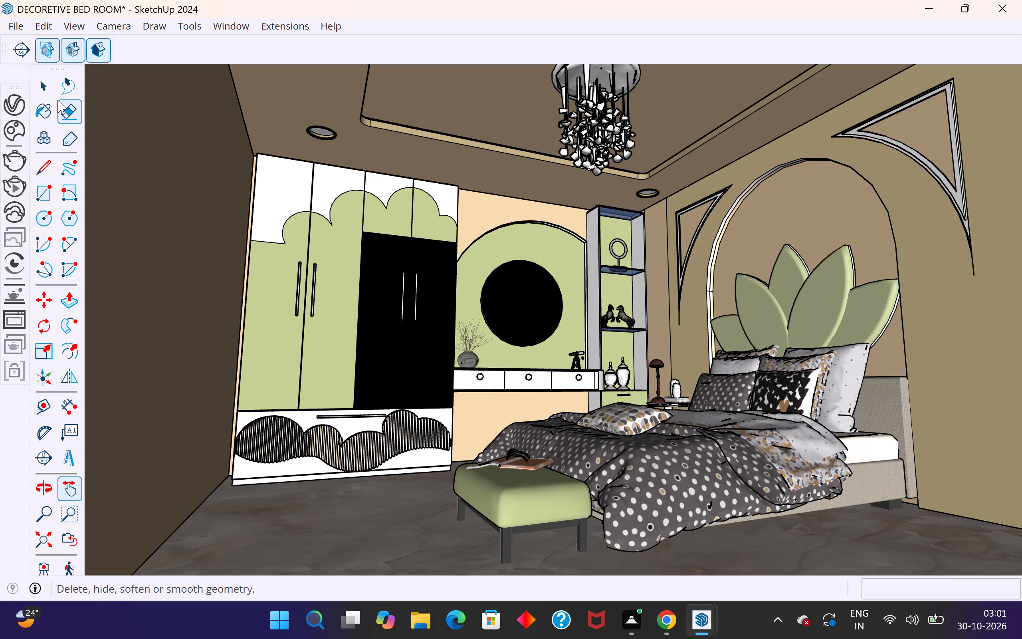
Run a V-Ray test render of the low-angle view, closing the frame buffer and Asset Editor after checking it.
click(2, 96)
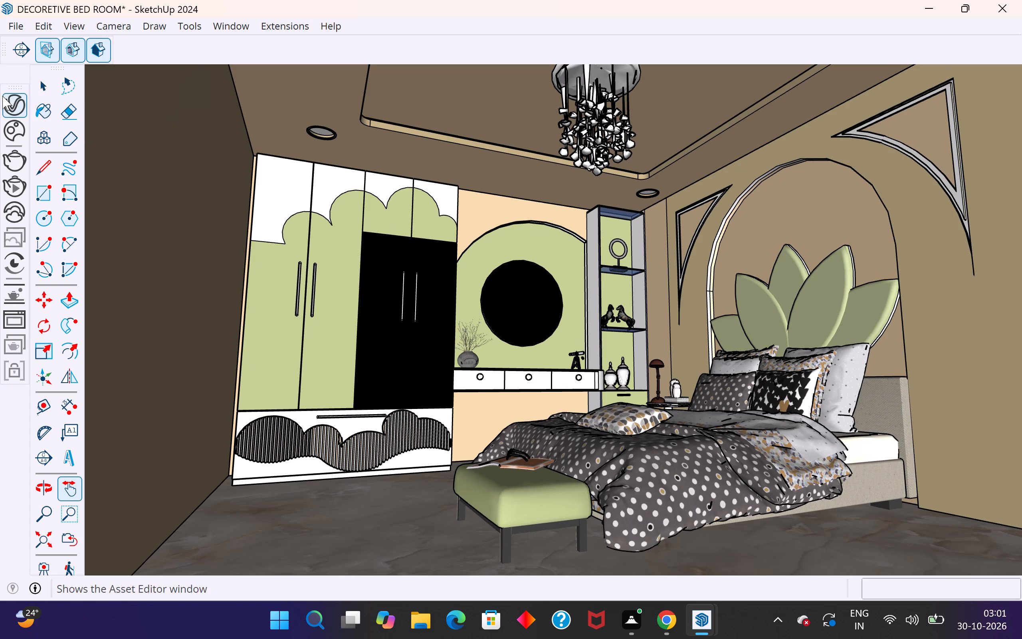
click(586, 67)
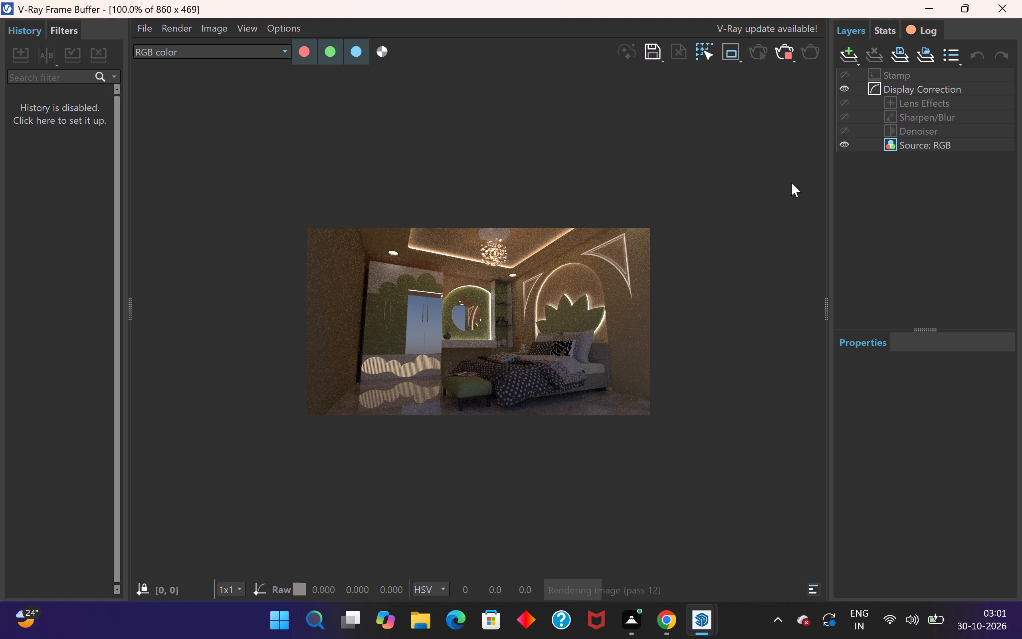
click(1007, 10)
click(951, 50)
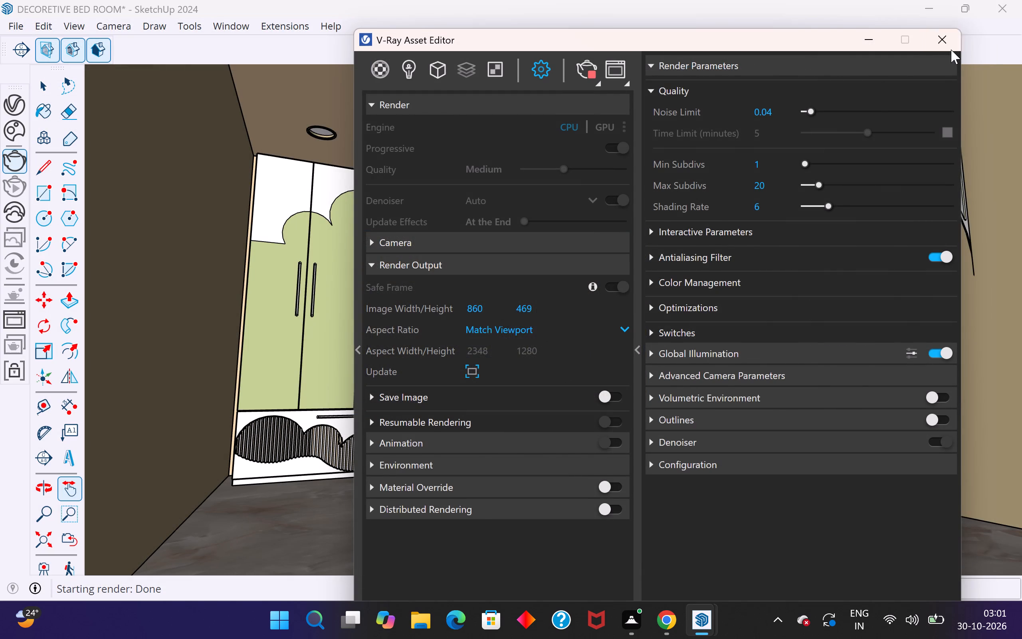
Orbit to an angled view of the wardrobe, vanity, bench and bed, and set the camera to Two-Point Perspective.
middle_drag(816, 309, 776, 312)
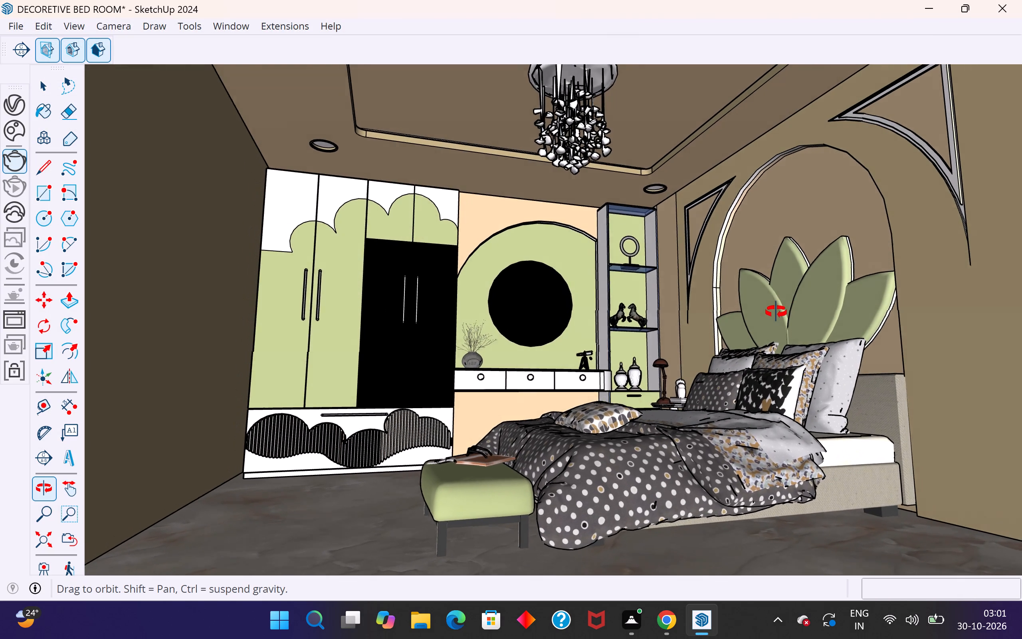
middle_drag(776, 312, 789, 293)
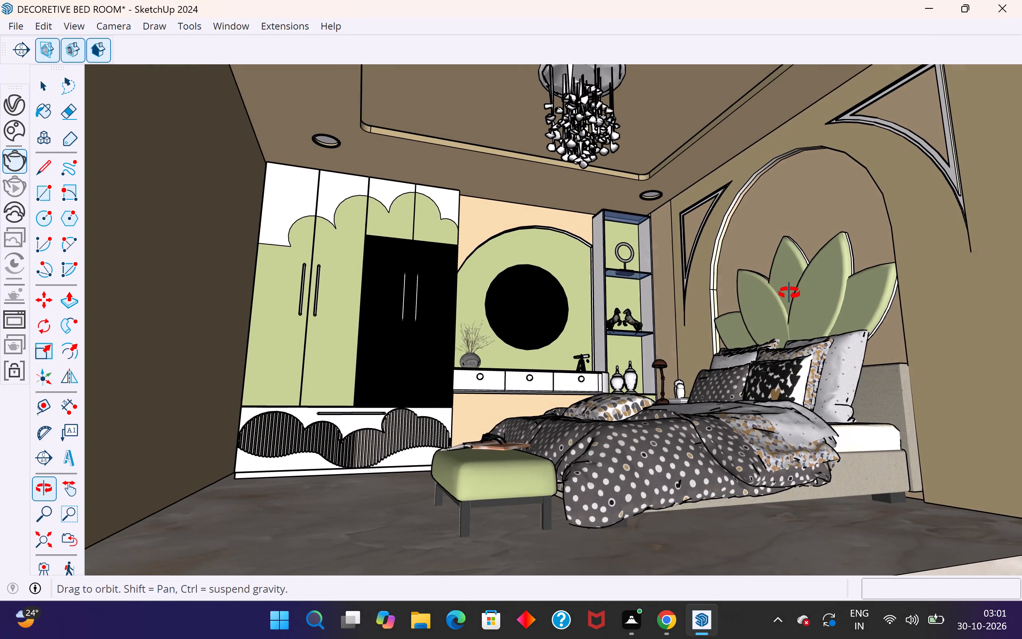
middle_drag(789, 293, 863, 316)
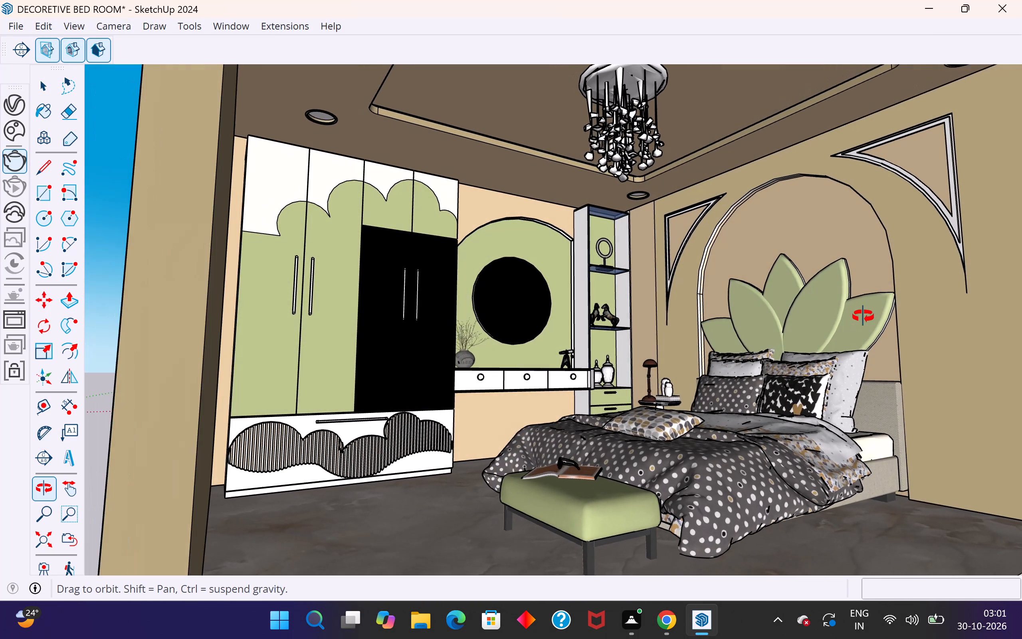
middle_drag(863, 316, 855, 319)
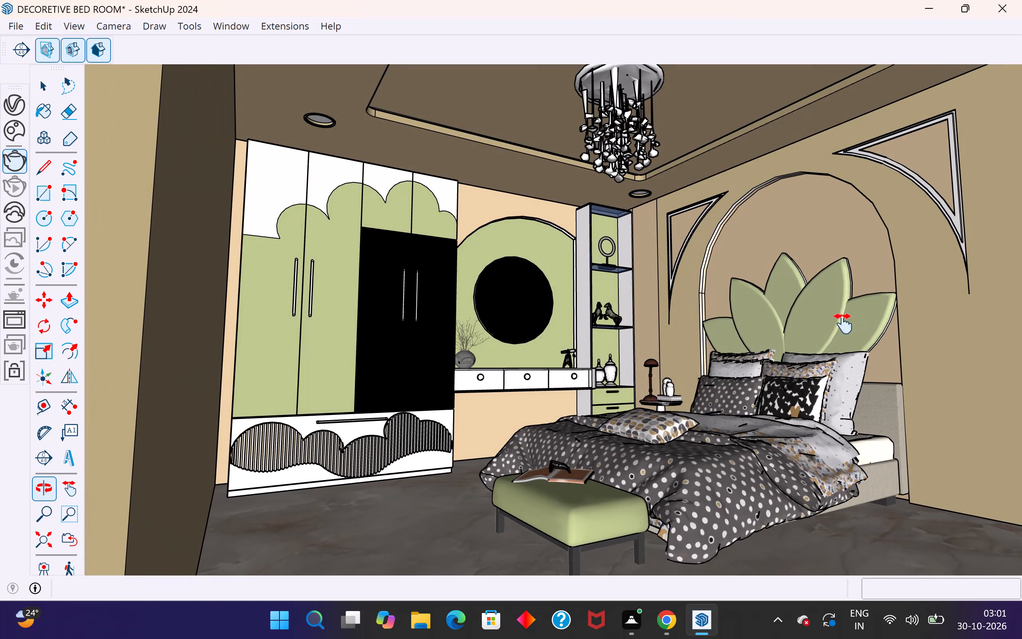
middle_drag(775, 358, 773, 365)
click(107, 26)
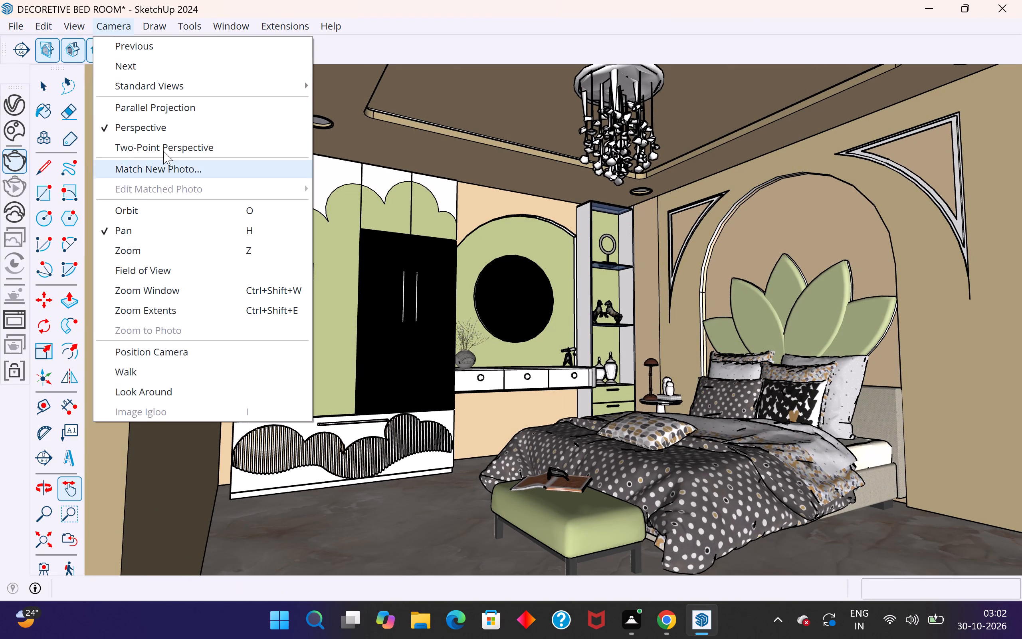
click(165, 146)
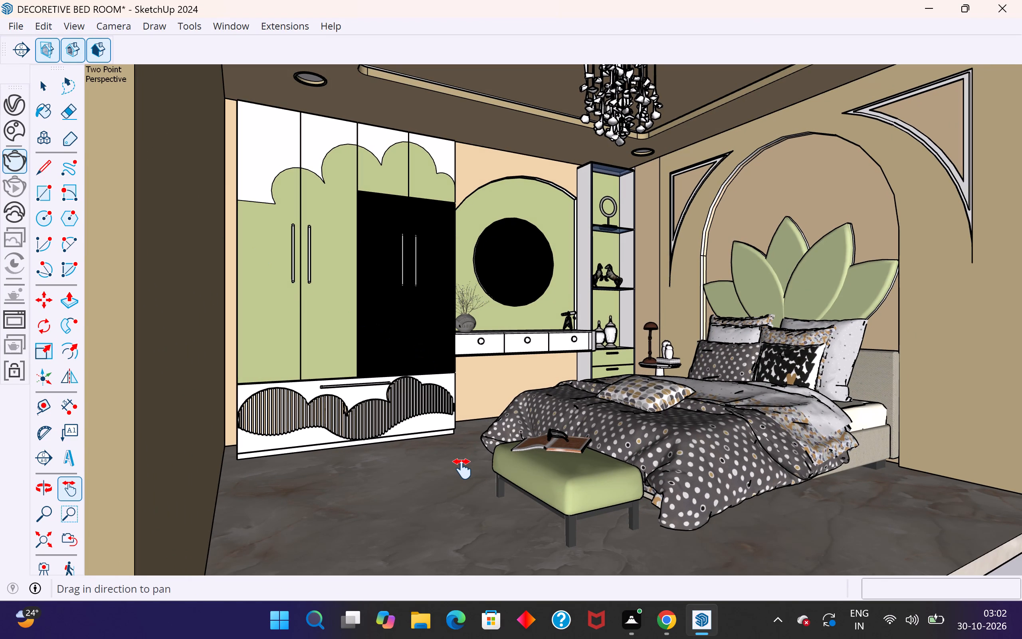
Stop the running render and test the two-point view with a V-Ray interactive render, closing the V-Ray windows after checking it.
click(16, 107)
click(589, 70)
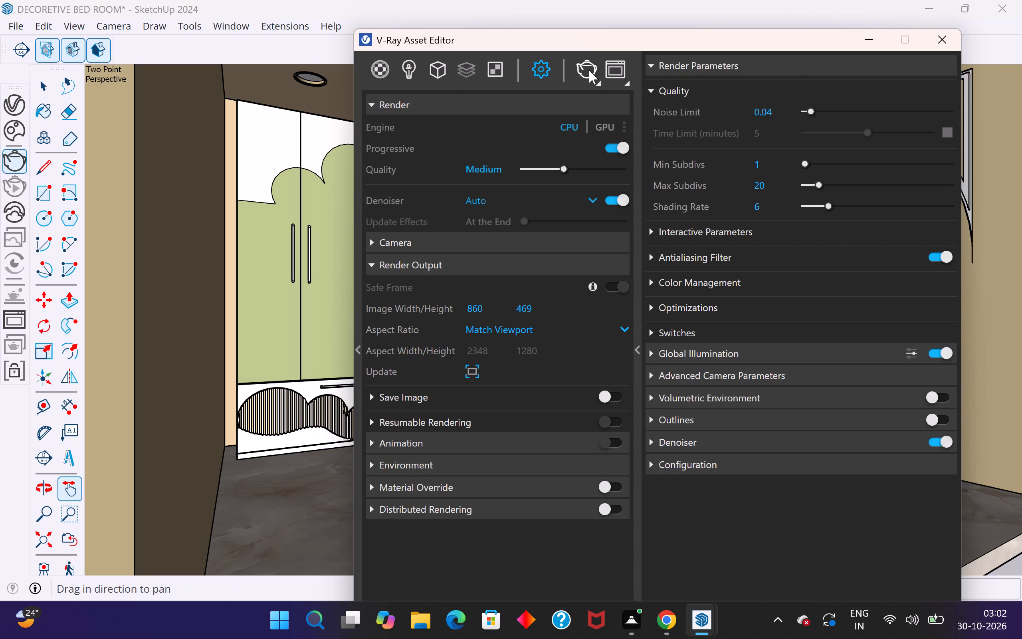
click(602, 83)
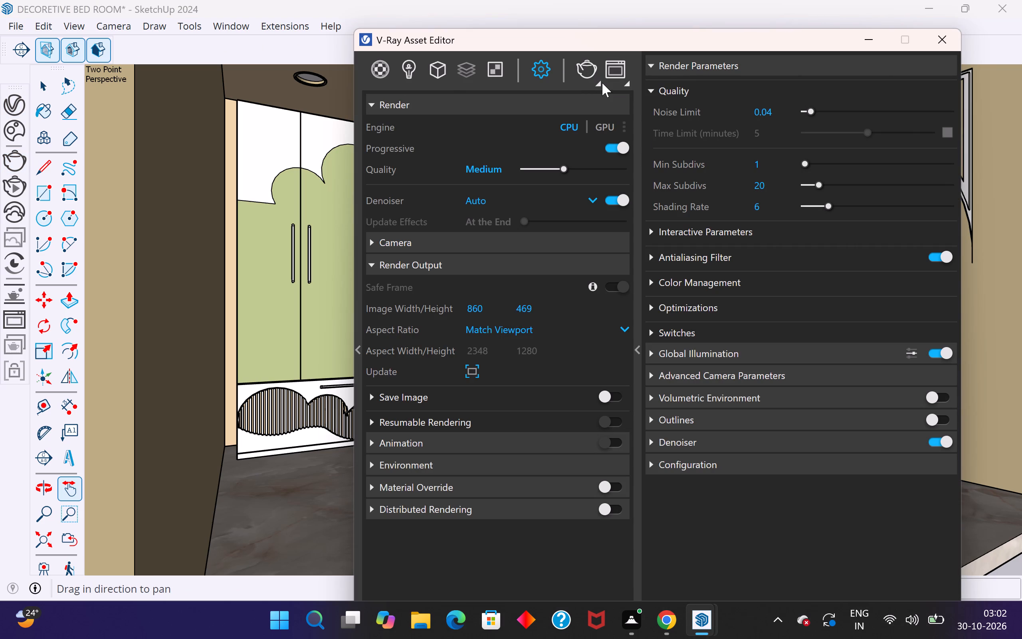
click(596, 84)
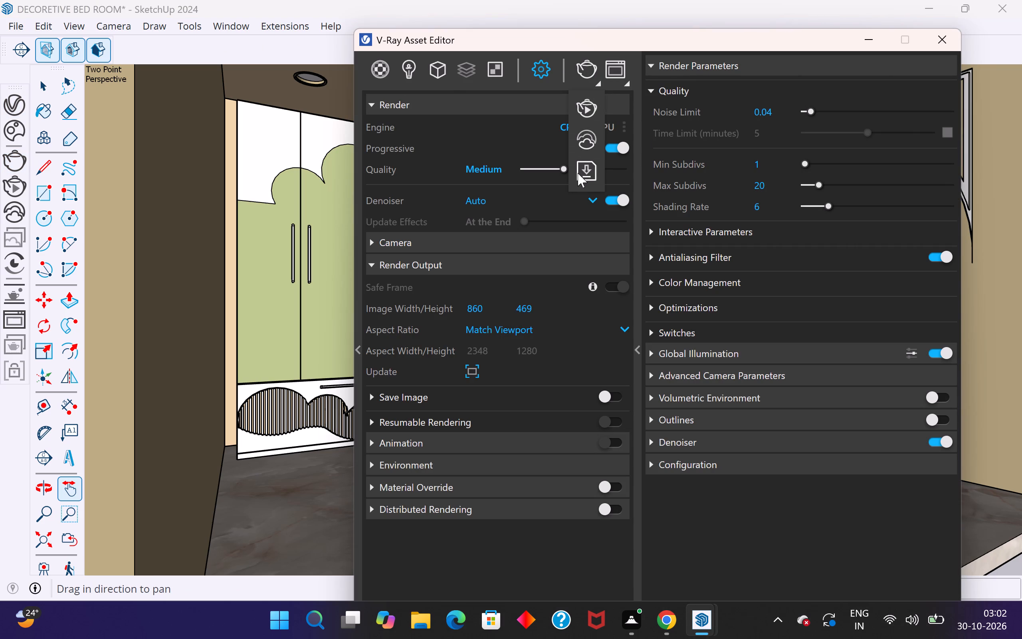
click(586, 110)
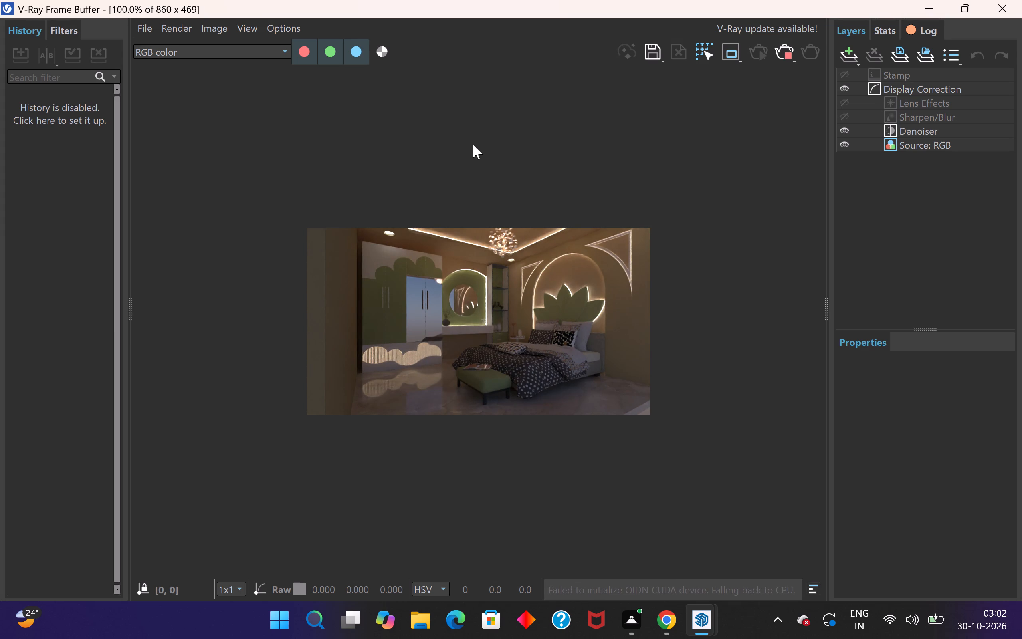
scroll(463, 232, up, 1)
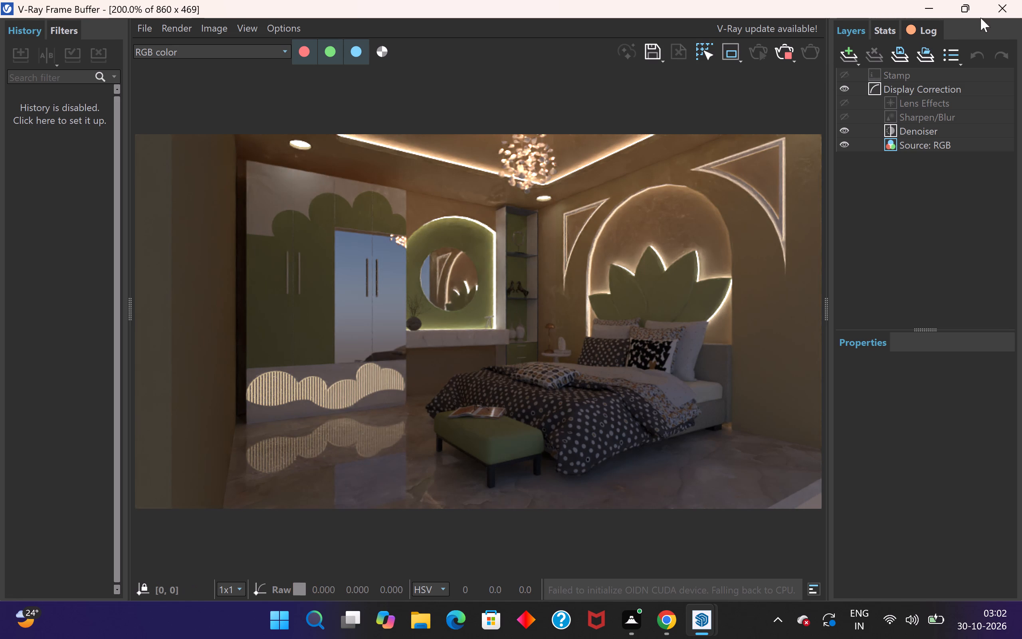
click(1009, 11)
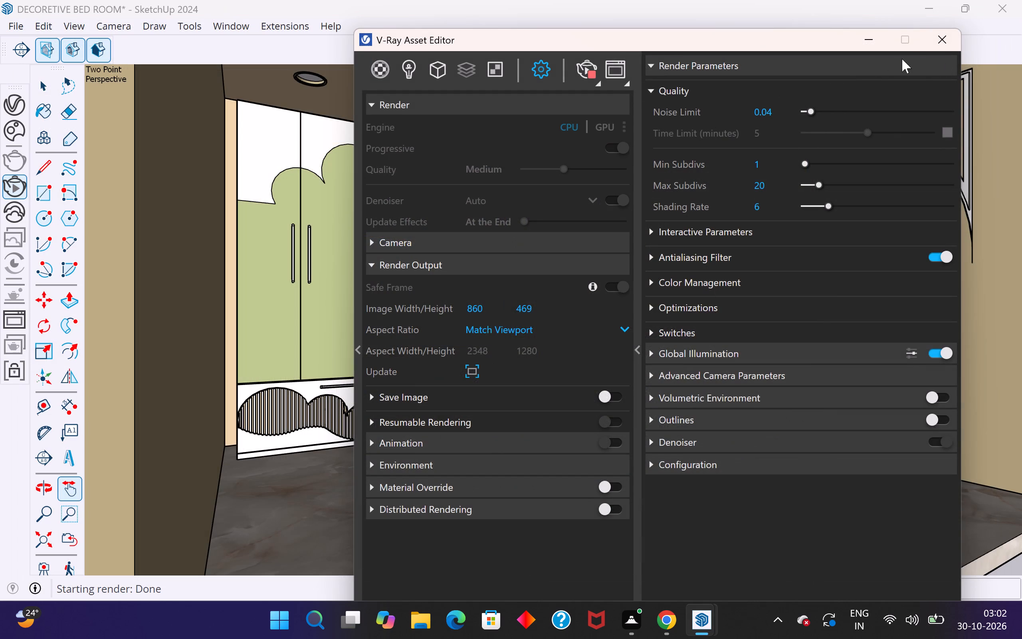
click(939, 38)
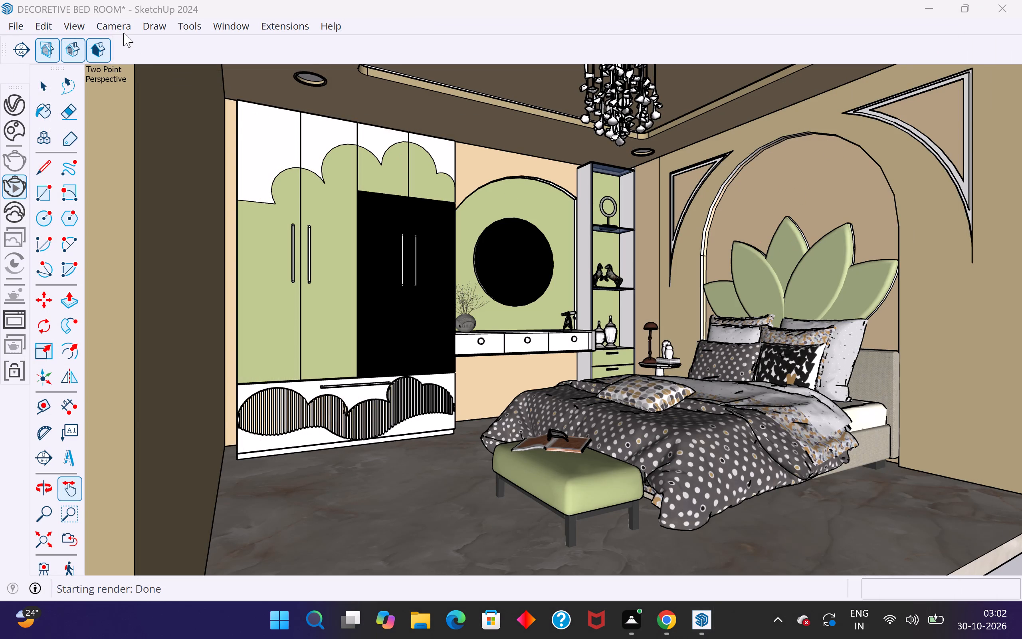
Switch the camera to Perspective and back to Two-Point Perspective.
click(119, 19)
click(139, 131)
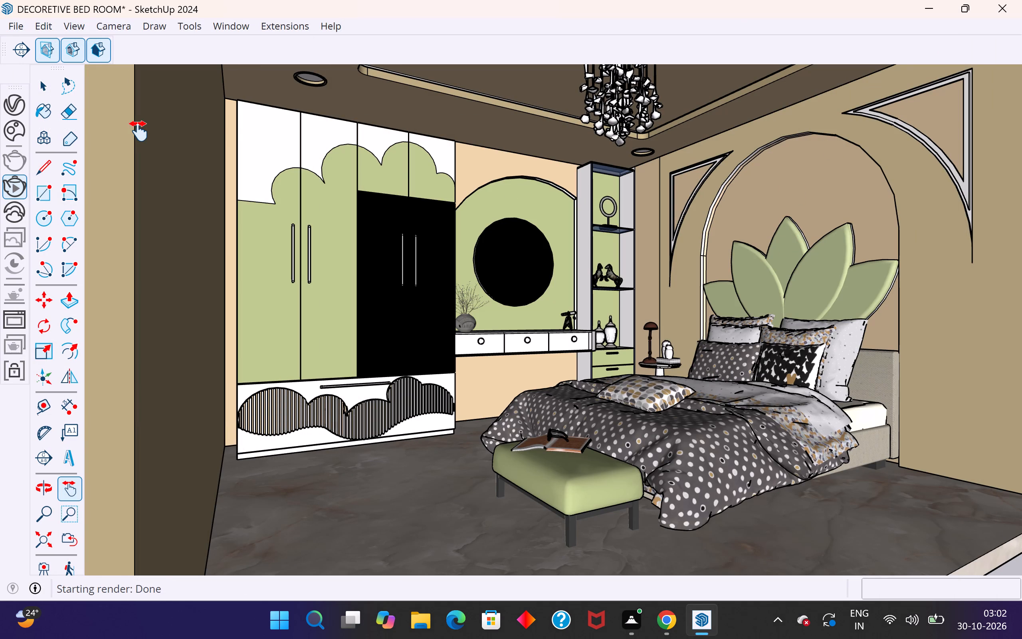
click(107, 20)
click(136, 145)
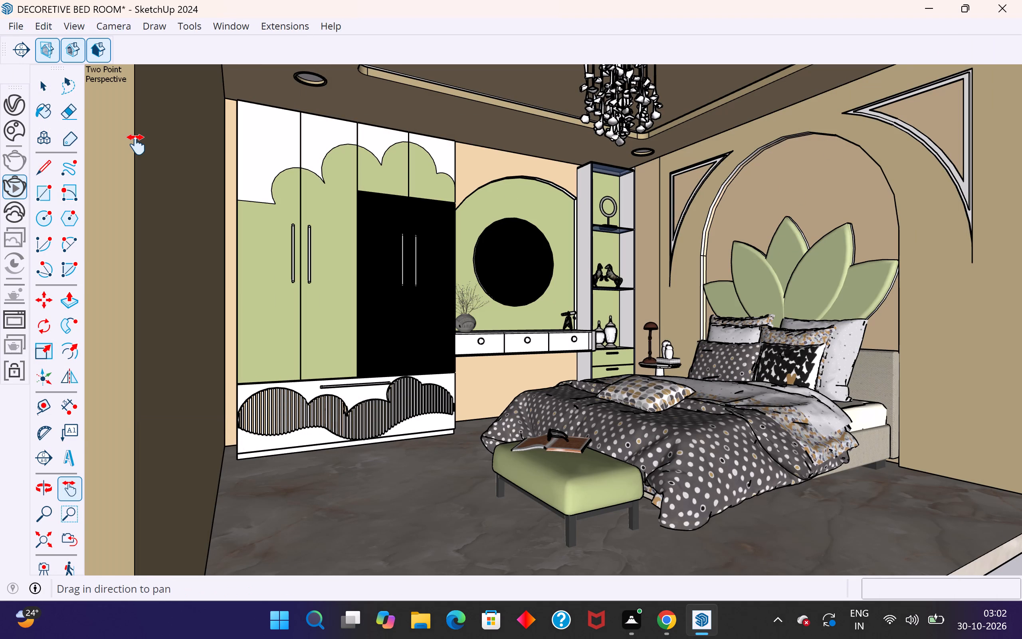
Orbit slightly closer to the wardrobe and bed, restart the interactive render to check this framing, and close the V-Ray windows.
middle_drag(444, 476, 433, 474)
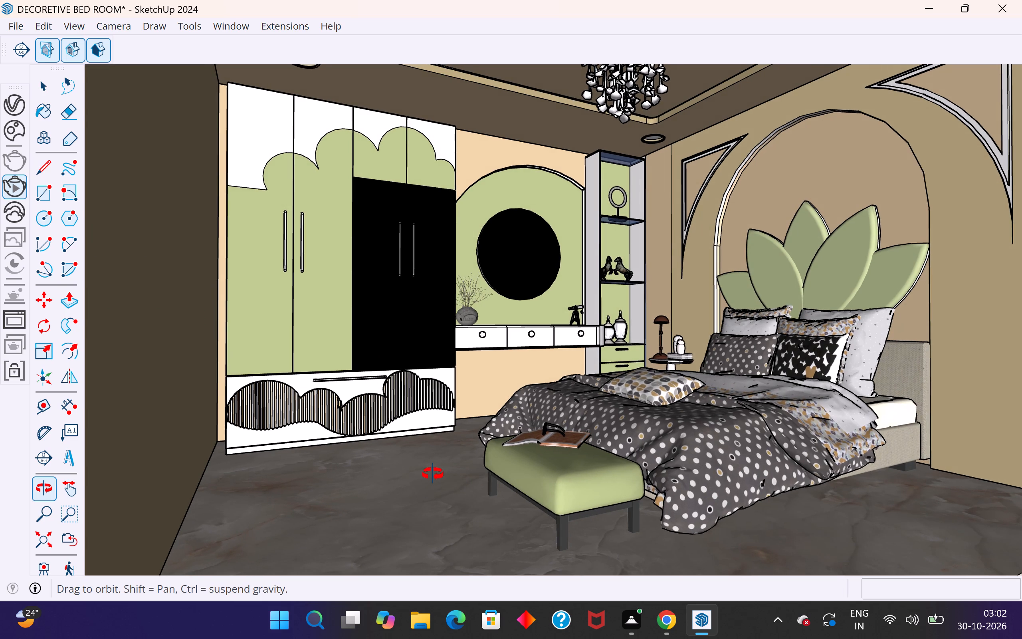
middle_drag(433, 474, 433, 473)
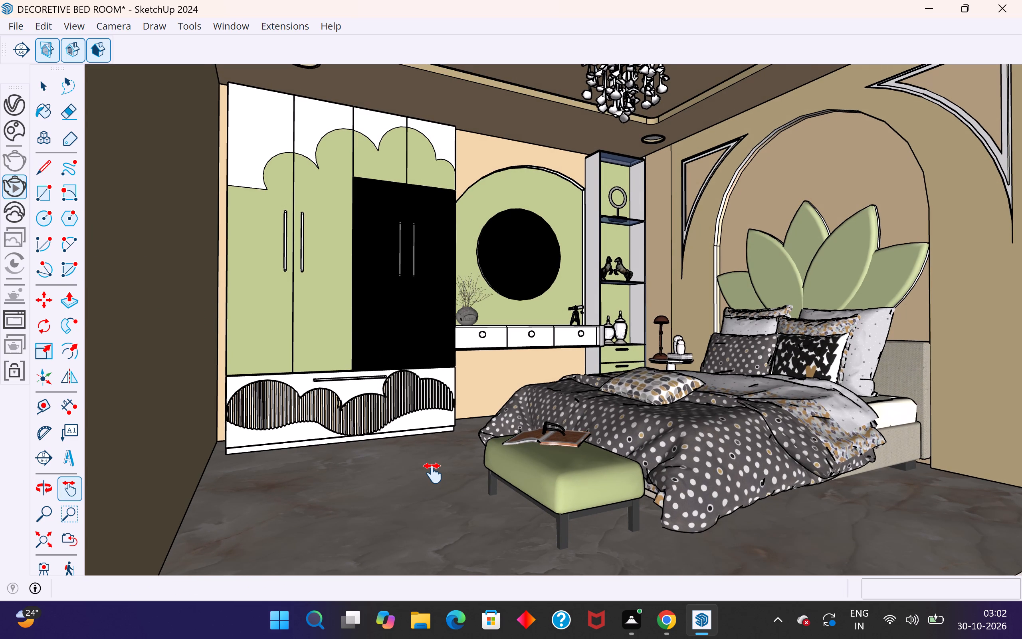
click(10, 108)
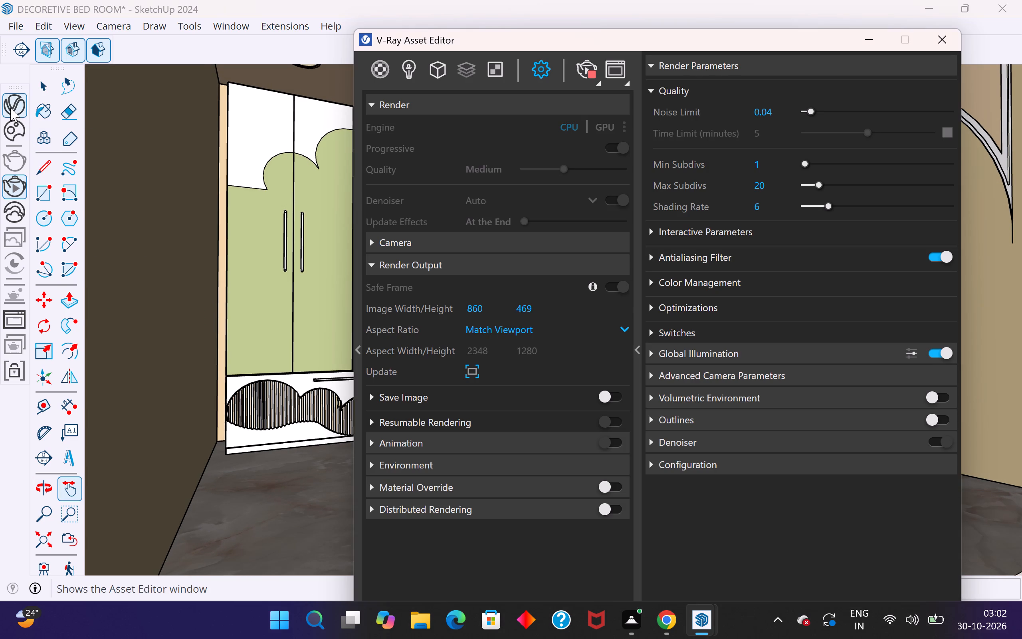
click(588, 67)
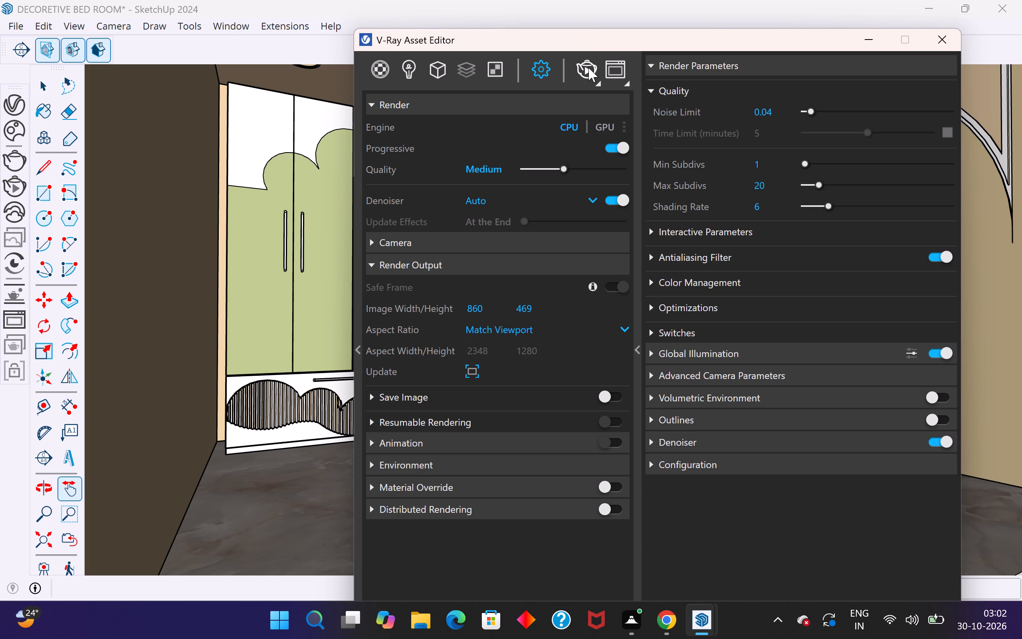
click(592, 73)
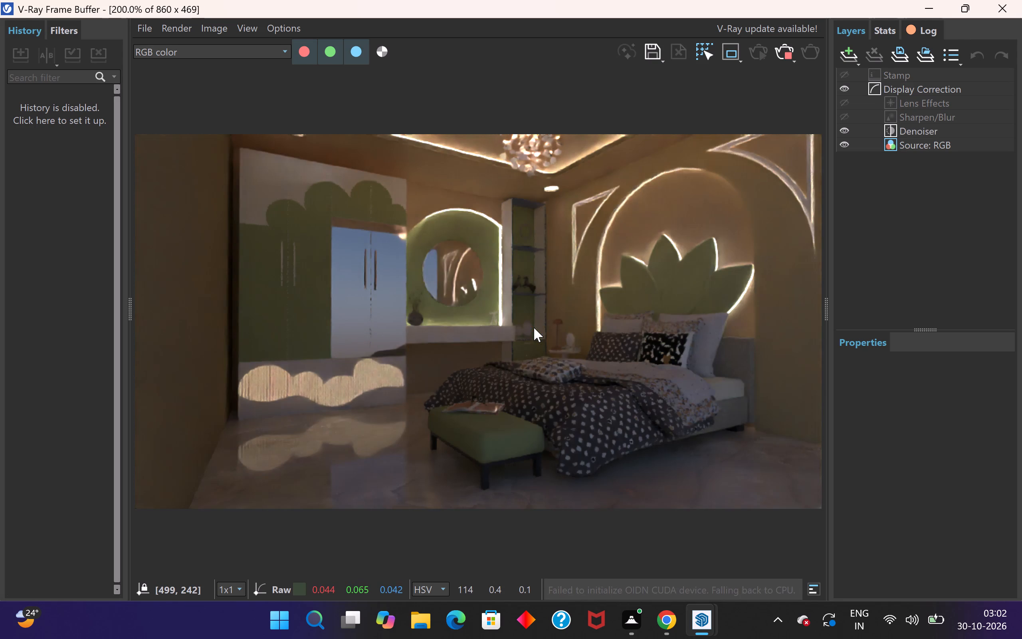
click(996, 11)
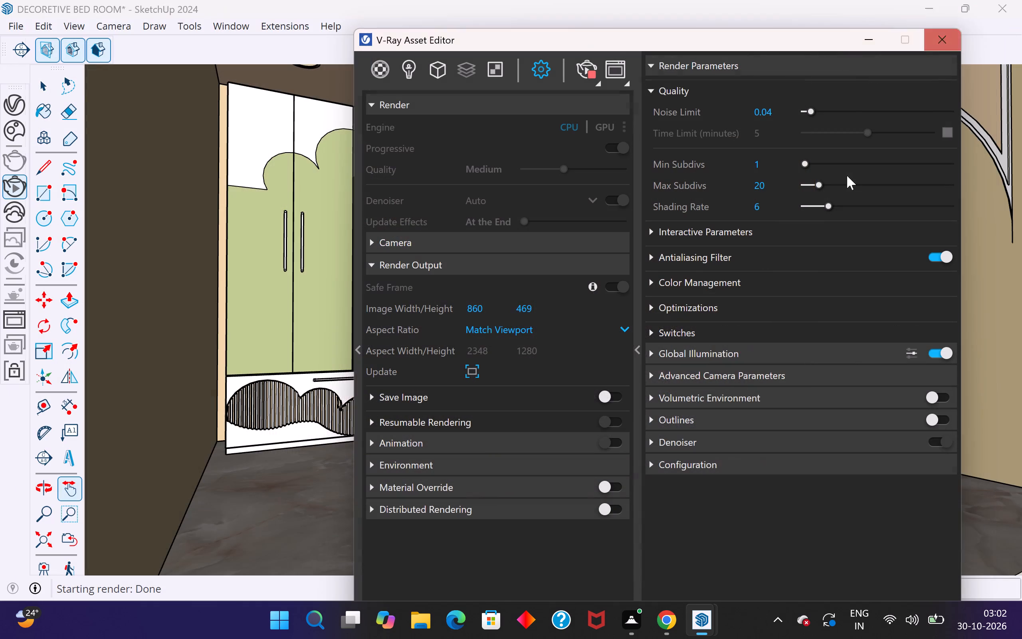
click(935, 39)
Compare wider, more frontal framings of the bedroom from its open side with closer ones inside the walls.
scroll(640, 349, down, 1)
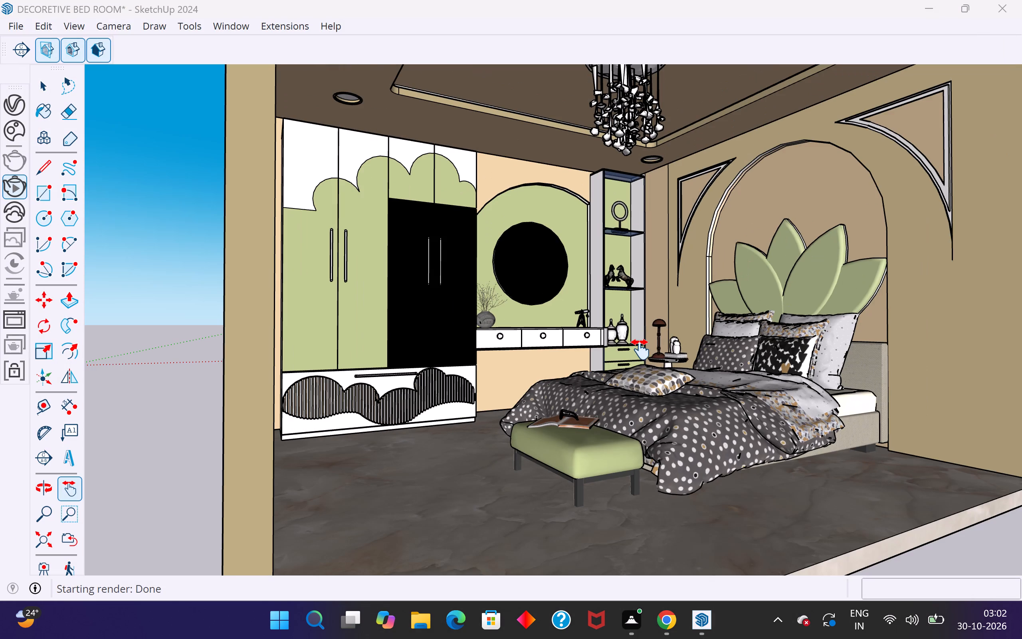
middle_drag(664, 336, 636, 347)
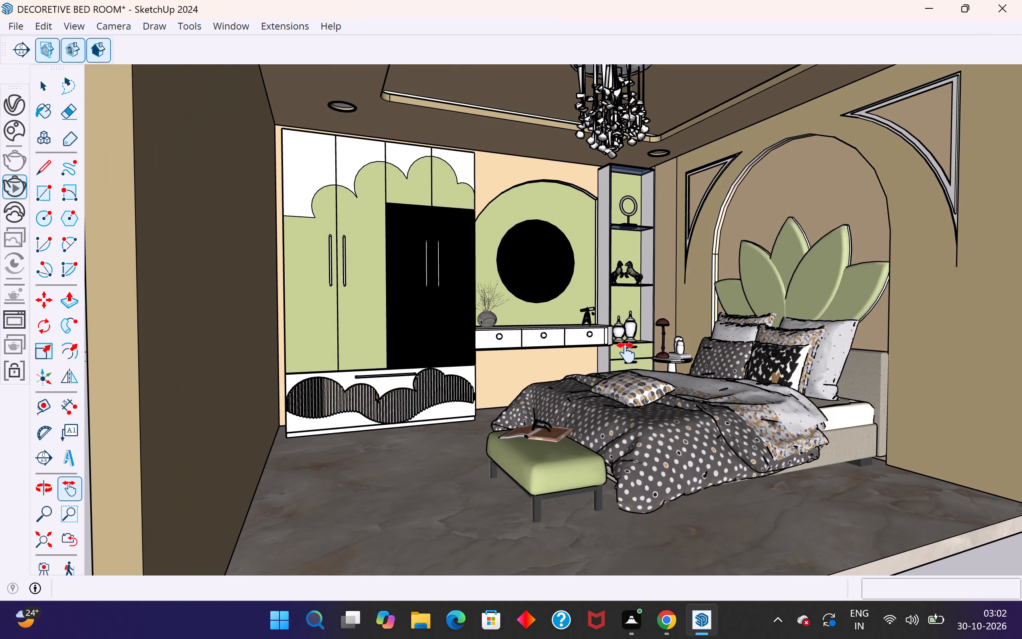
scroll(622, 355, down, 2)
middle_drag(665, 335, 602, 345)
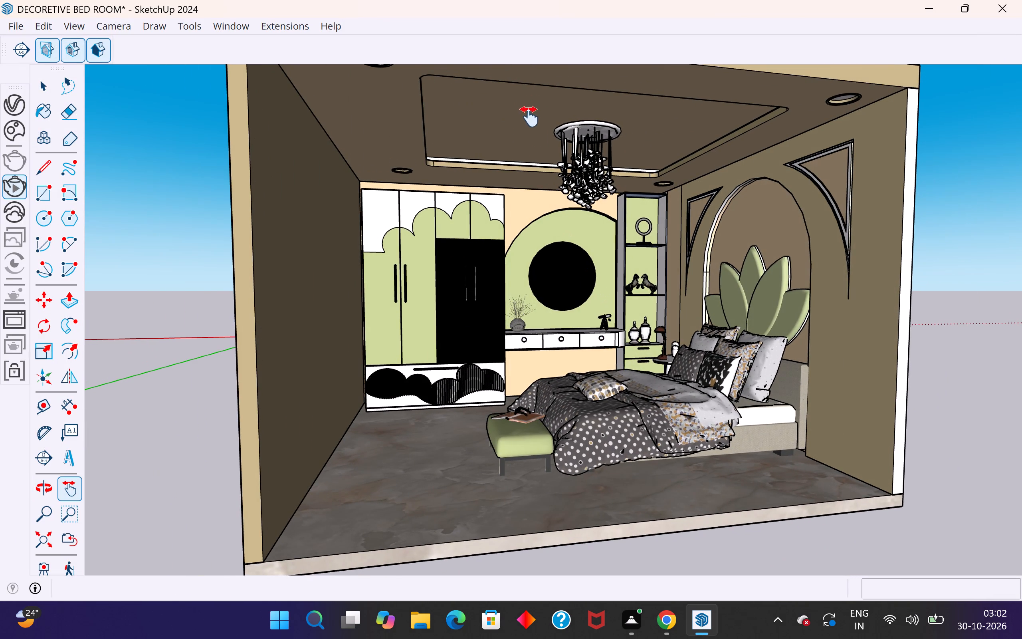
scroll(534, 139, up, 1)
scroll(544, 328, down, 1)
scroll(477, 107, up, 2)
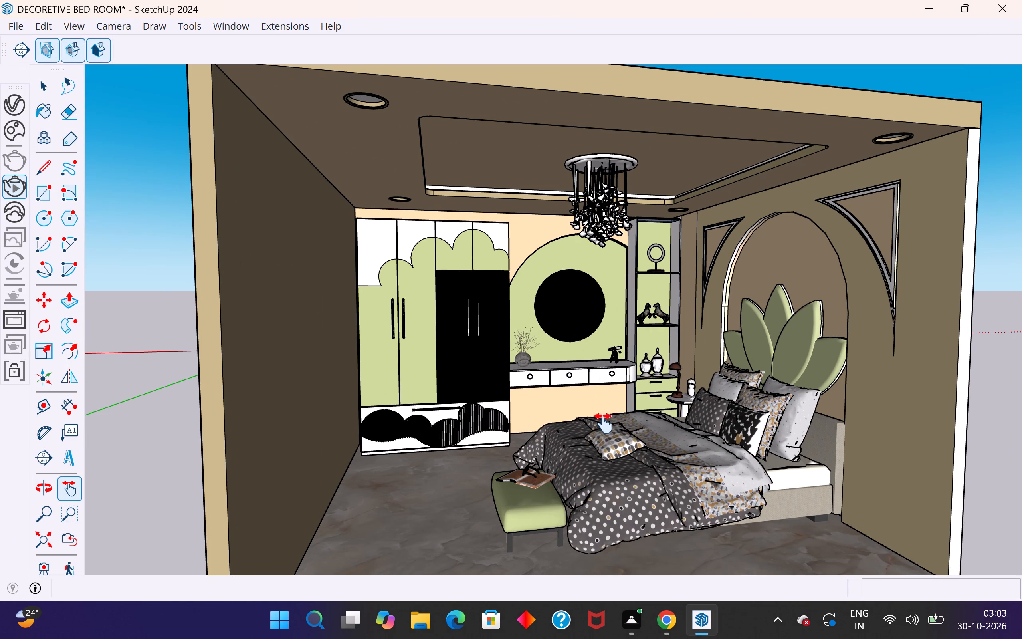
middle_click(548, 475)
scroll(548, 475, up, 1)
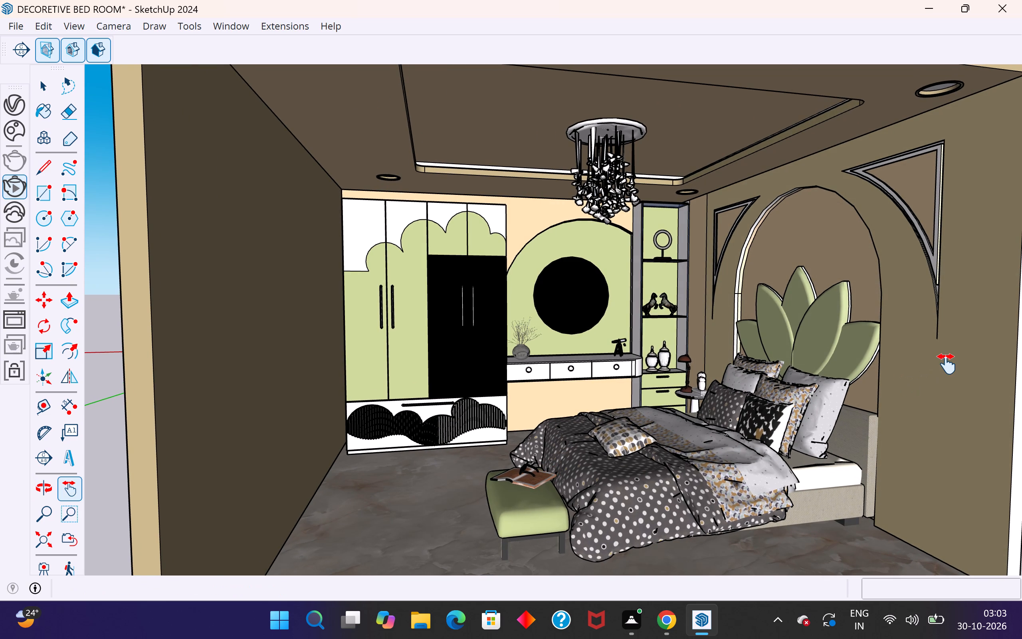
scroll(948, 364, up, 1)
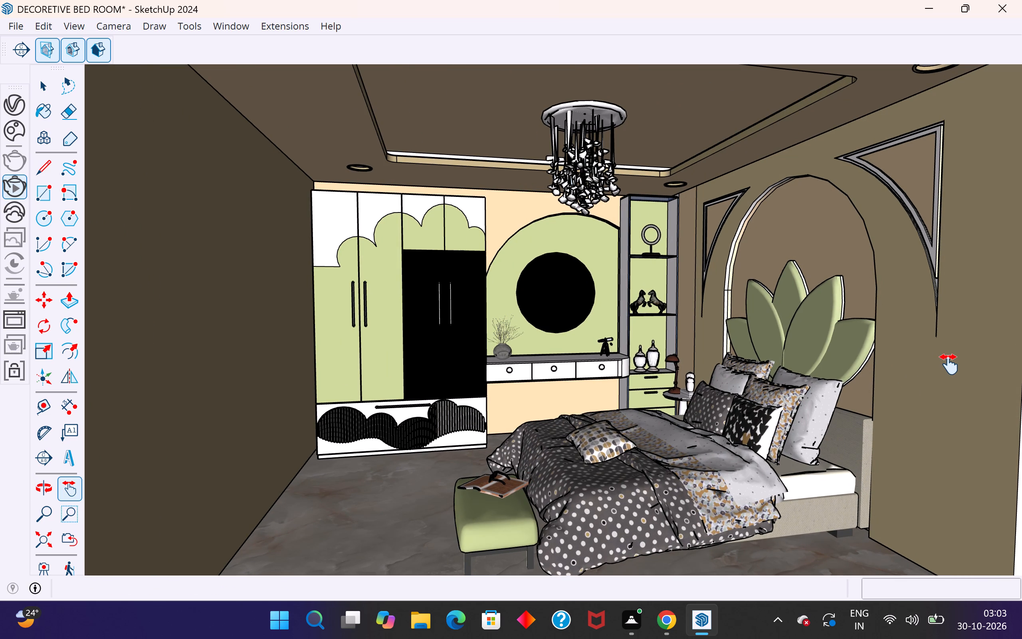
Frame an angled interior view holding the full wardrobe, round mirror, chandelier, bench, bed and arched headboard wall.
middle_drag(600, 350, 613, 353)
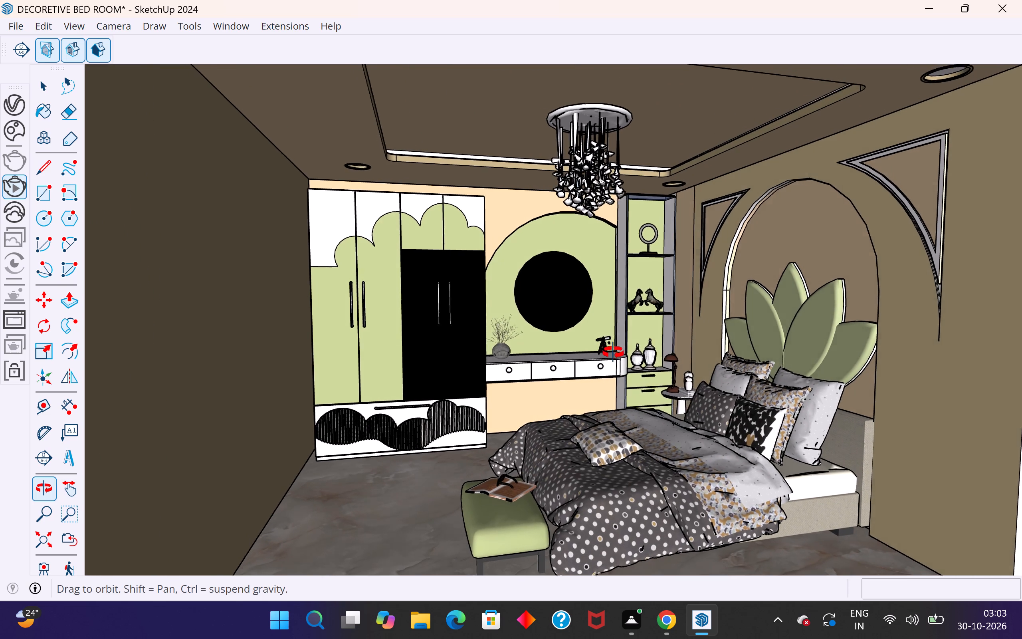
middle_drag(613, 353, 628, 345)
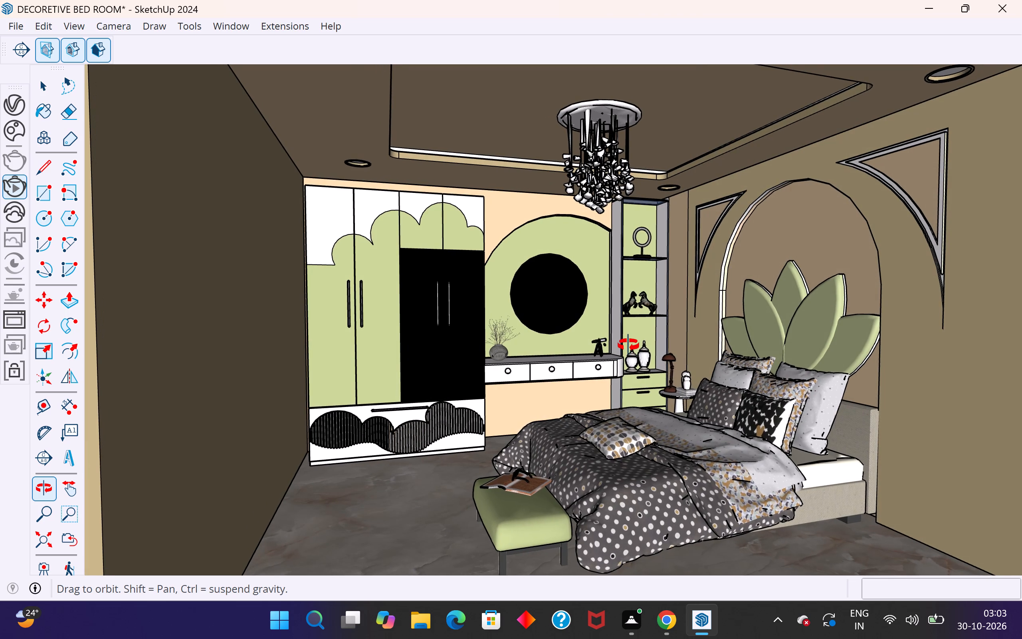
middle_drag(628, 345, 628, 345)
scroll(699, 199, up, 1)
middle_drag(719, 208, 724, 204)
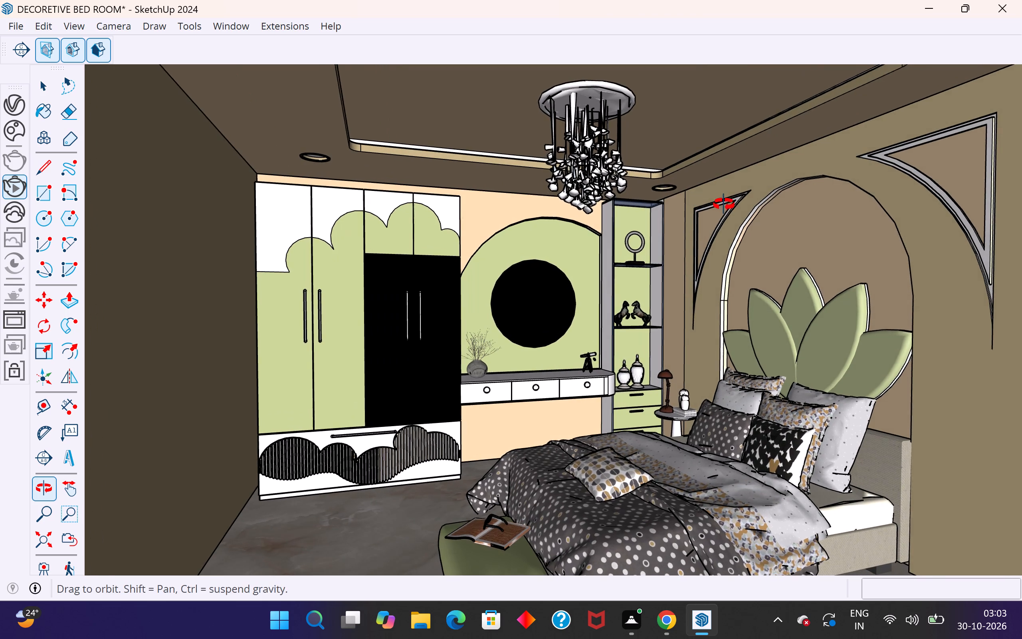
middle_drag(724, 204, 748, 184)
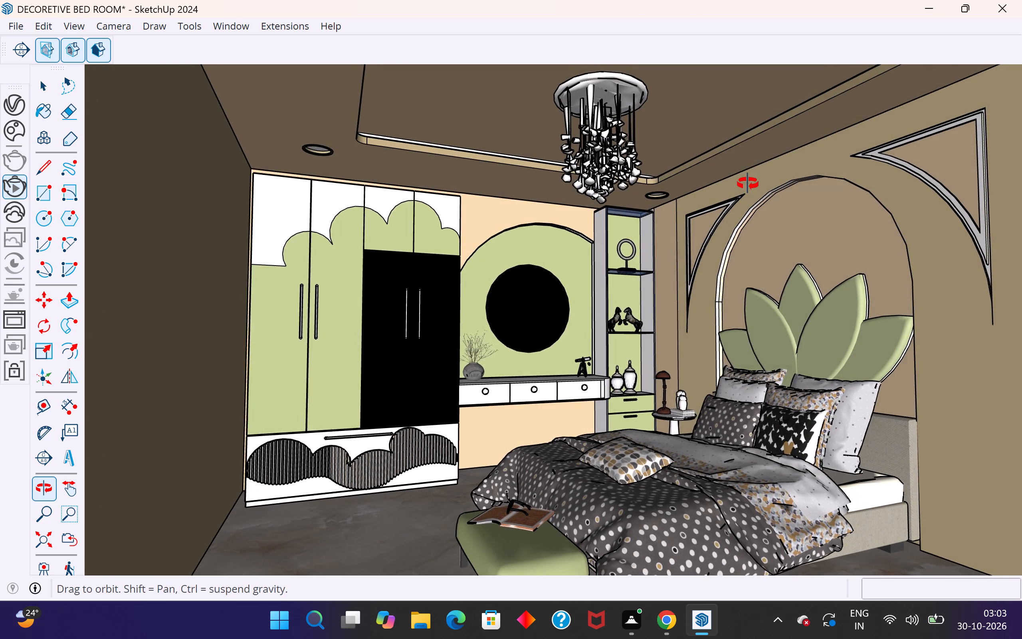
middle_drag(748, 184, 788, 191)
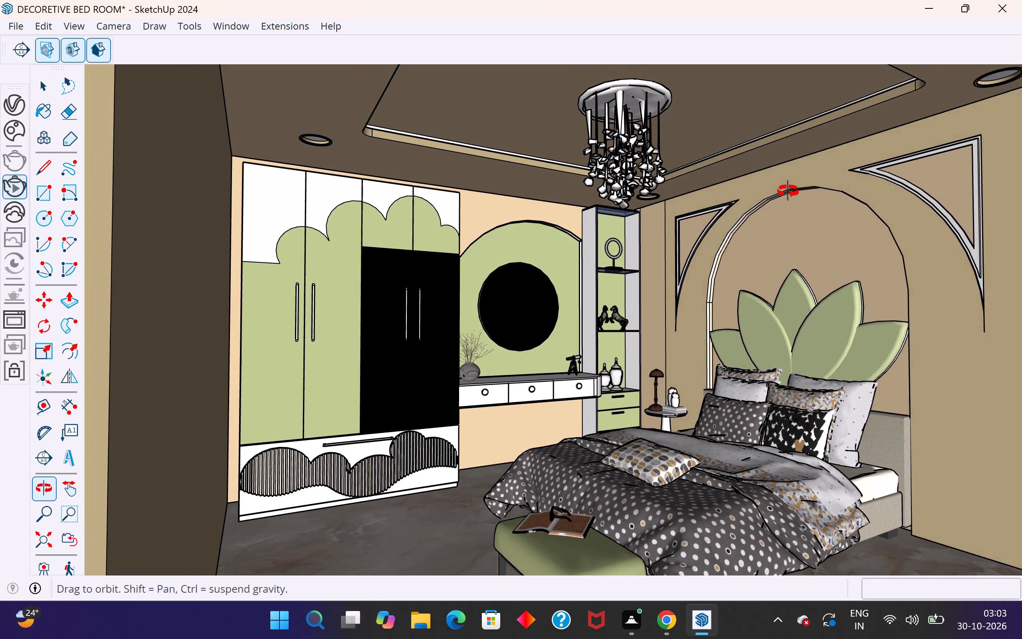
middle_drag(788, 191, 763, 200)
scroll(703, 209, down, 1)
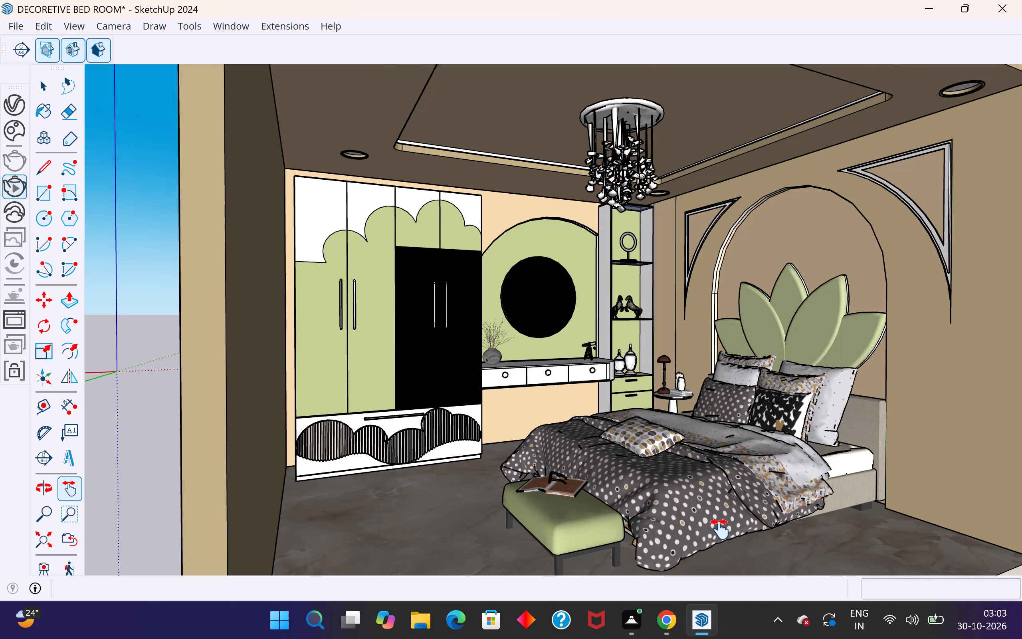
scroll(720, 529, up, 1)
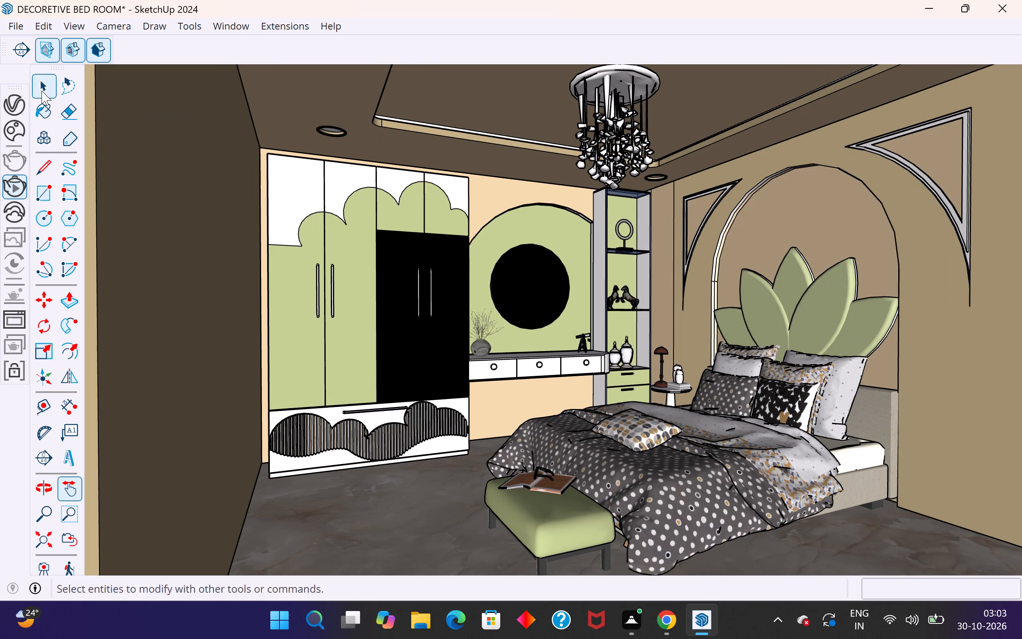
Stop the running V-Ray interactive render.
click(17, 186)
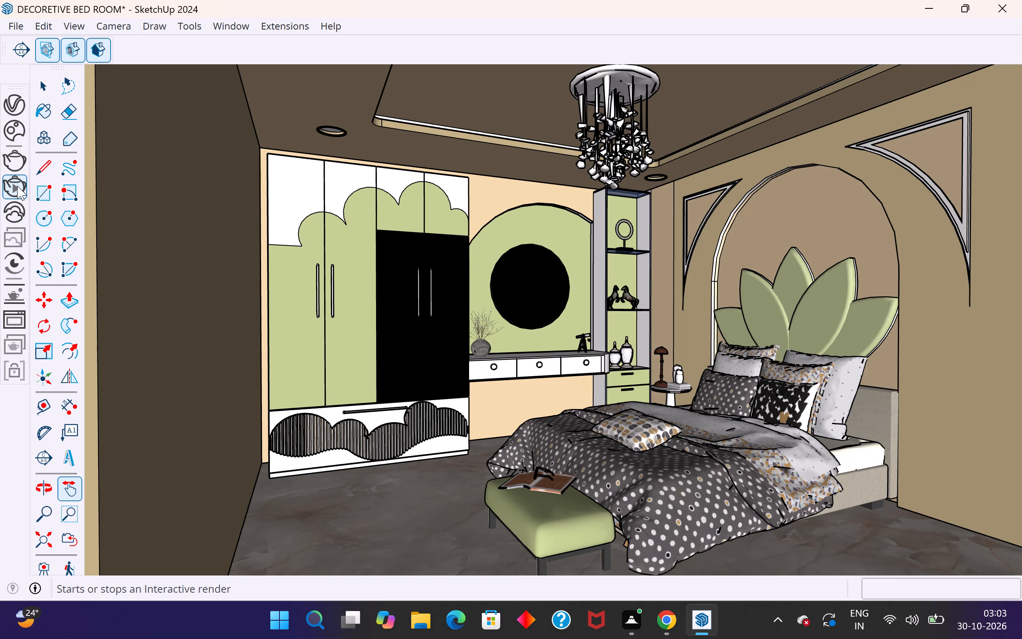
Start a V-Ray production render to check the current angled bedroom view, then close the frame buffer.
click(13, 165)
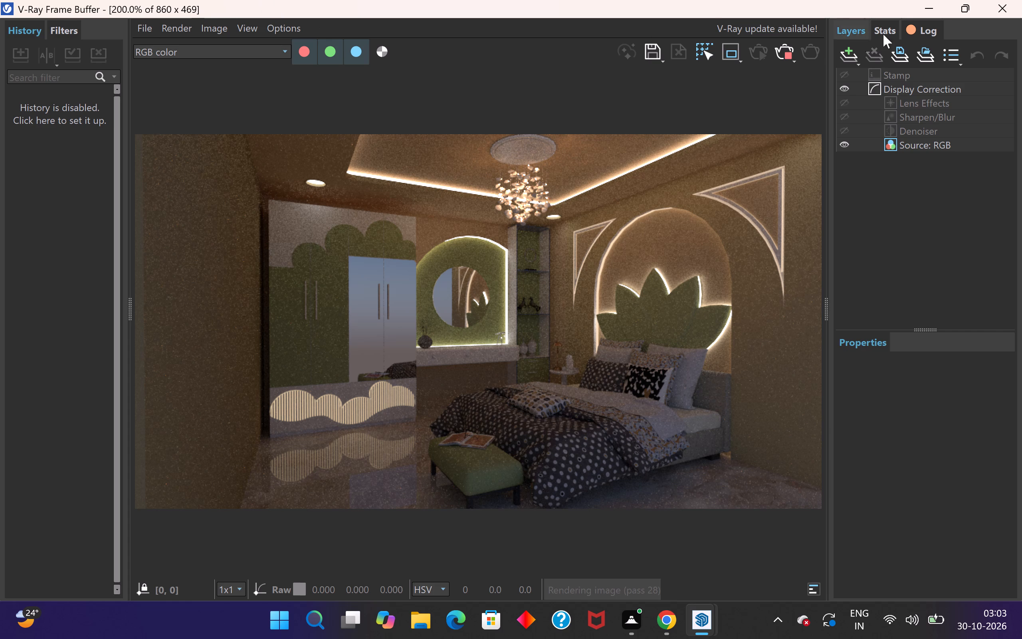
click(1008, 12)
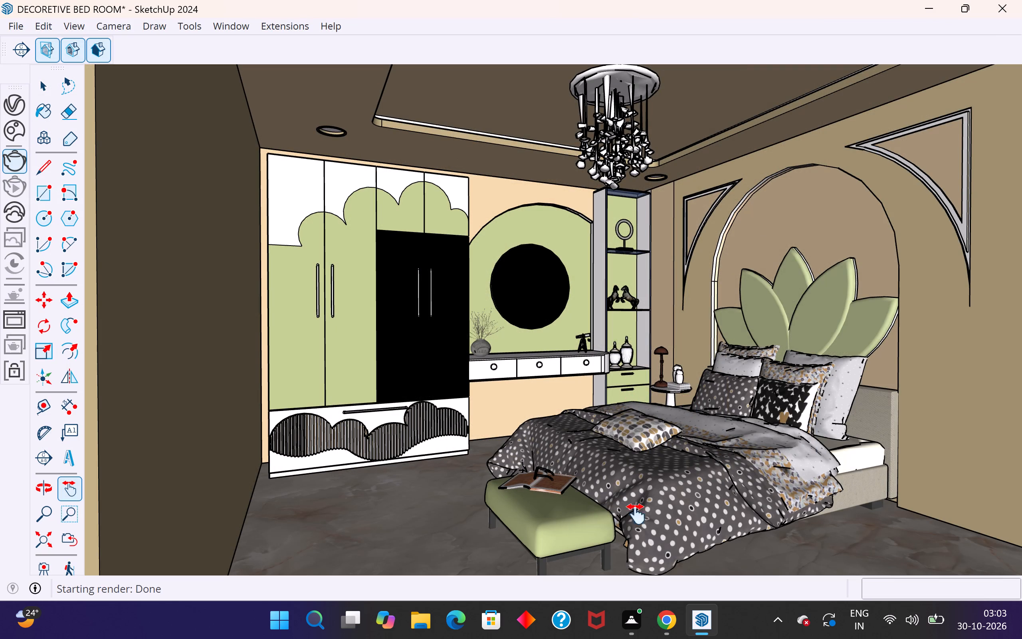
Reframe the angled bedroom view just inside the walls, with the full wardrobe, chandelier, bench, bed and arched headboard wall in frame.
scroll(659, 570, down, 1)
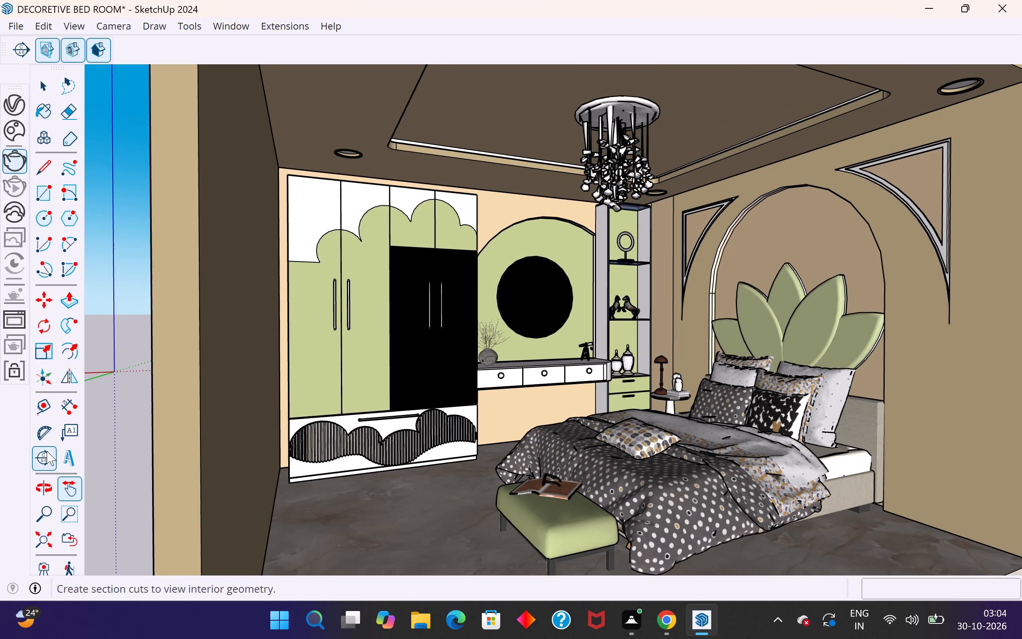
click(44, 514)
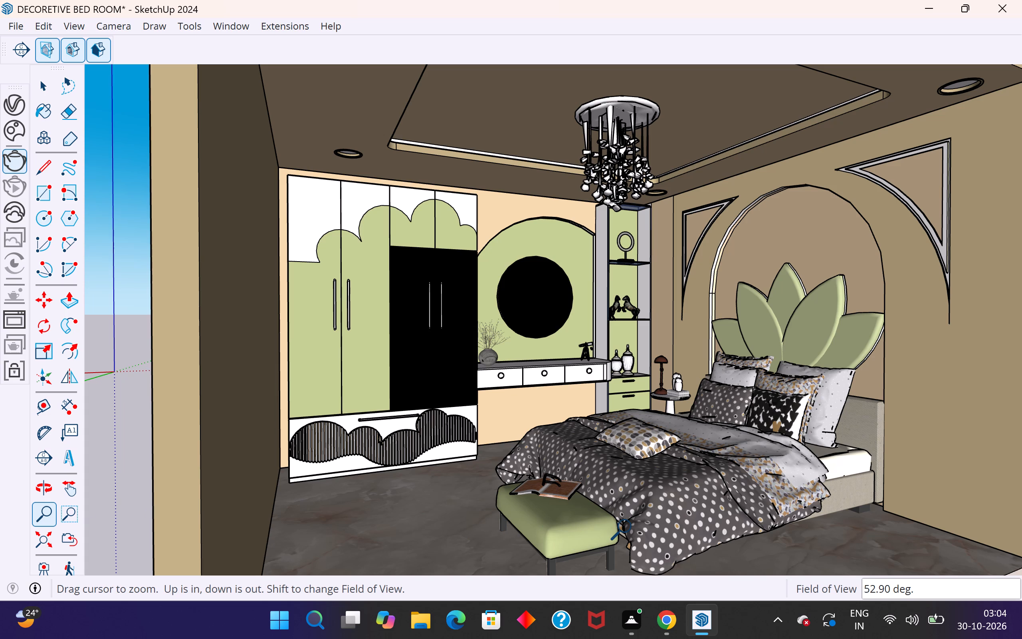
drag(644, 570, 644, 565)
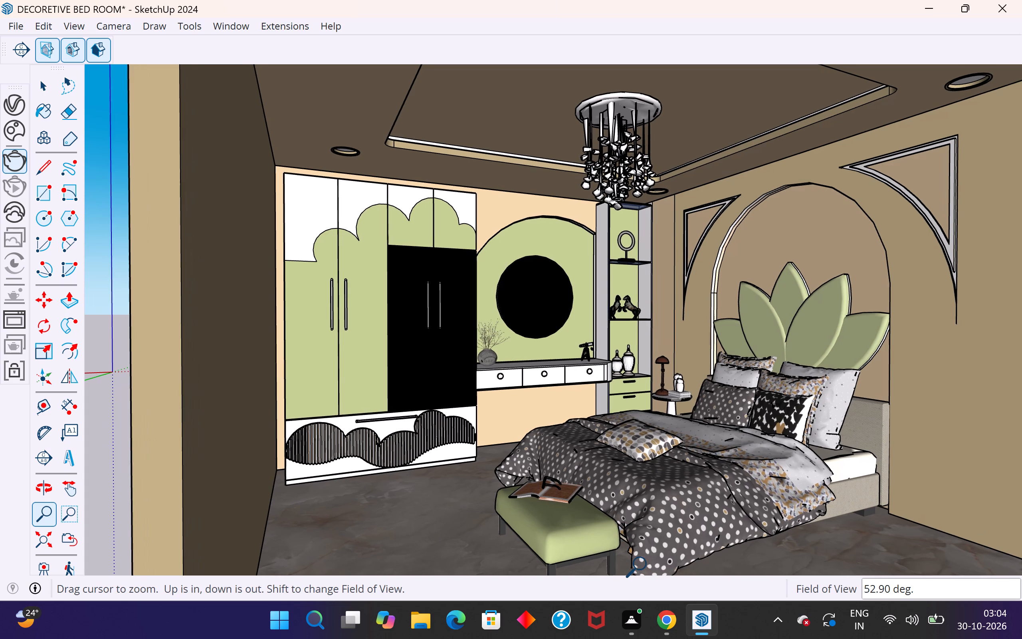
drag(644, 565, 642, 579)
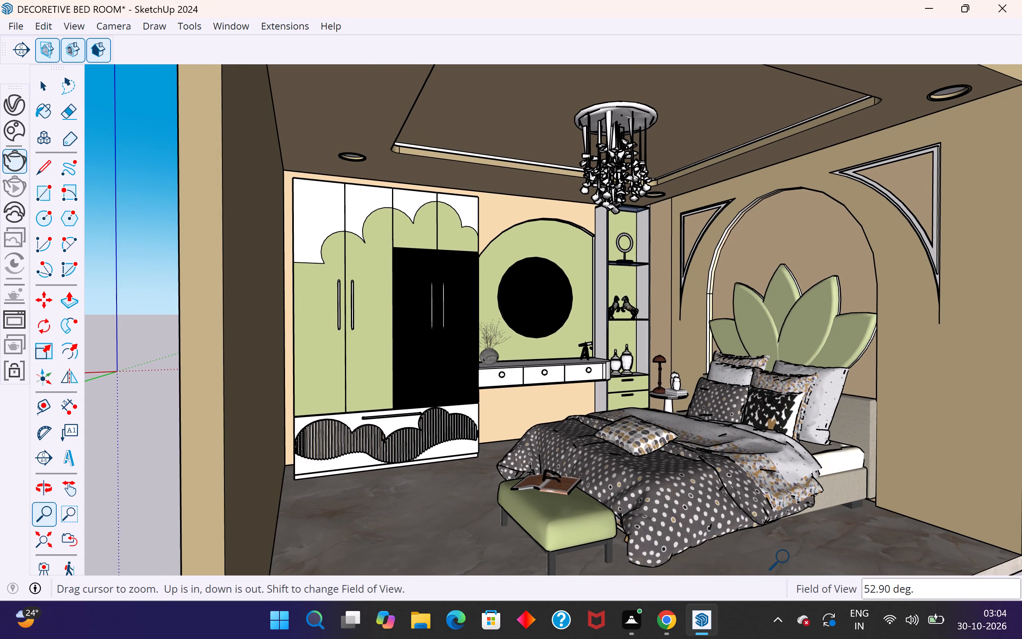
scroll(789, 556, up, 1)
drag(762, 555, 757, 554)
drag(421, 508, 407, 506)
scroll(407, 506, down, 1)
middle_drag(472, 506, 471, 506)
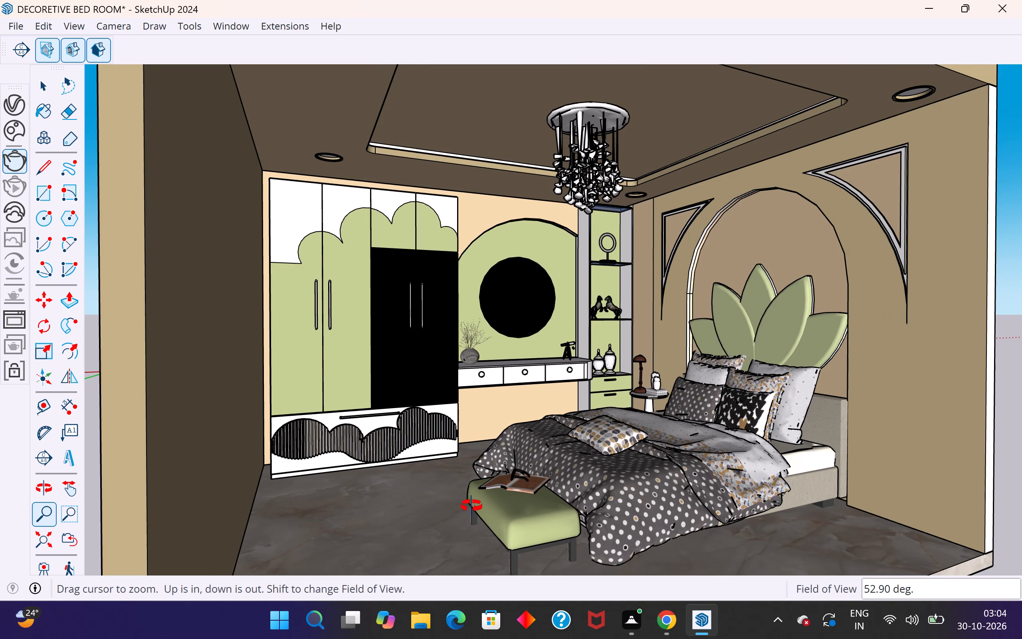
middle_drag(471, 506, 463, 504)
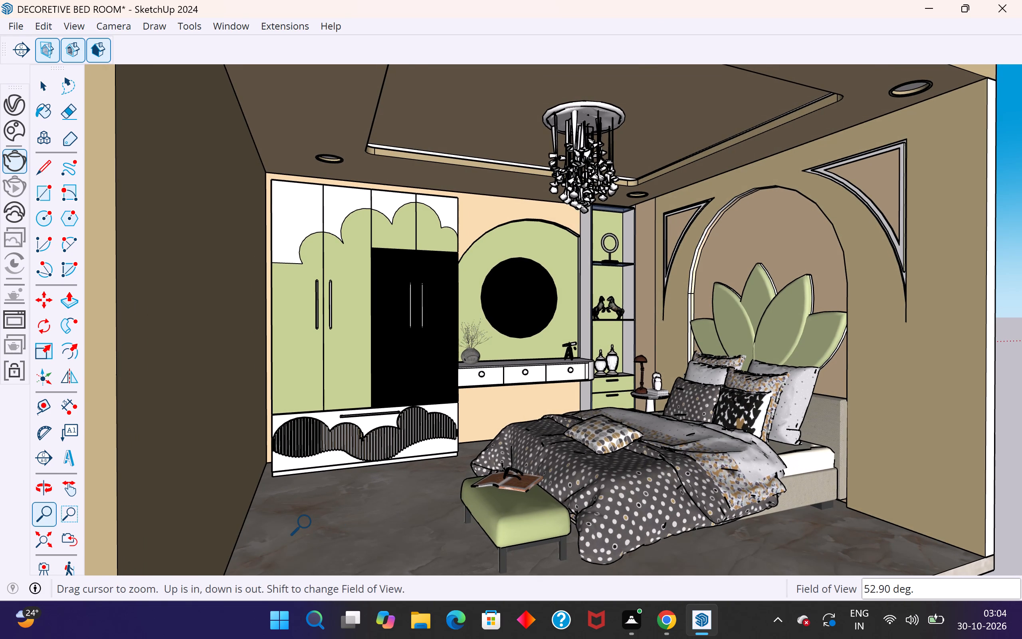
scroll(309, 523, up, 1)
scroll(381, 458, down, 1)
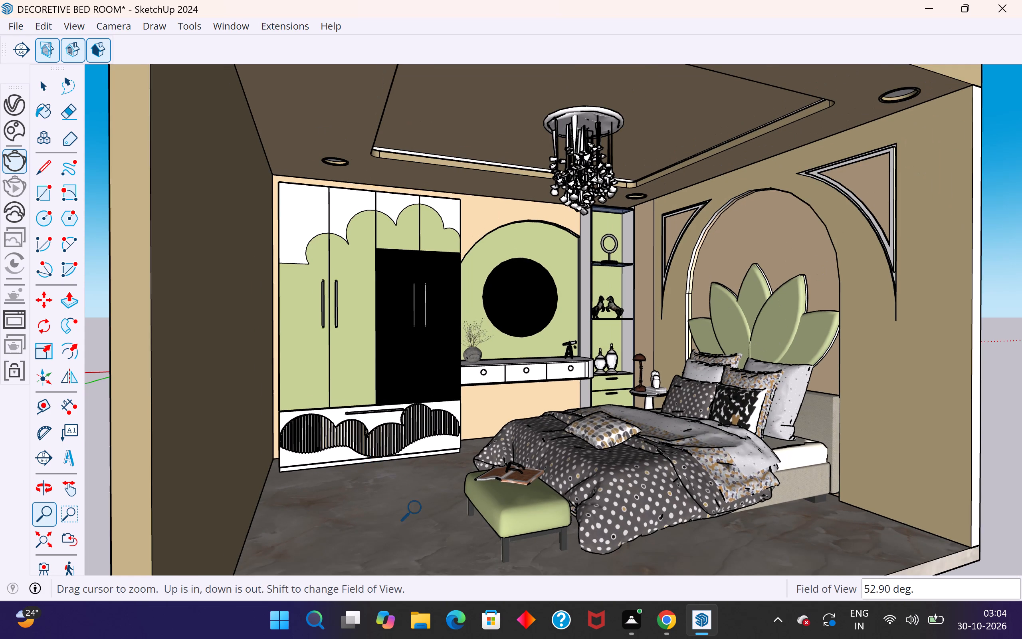
middle_drag(414, 509, 404, 502)
scroll(296, 514, up, 1)
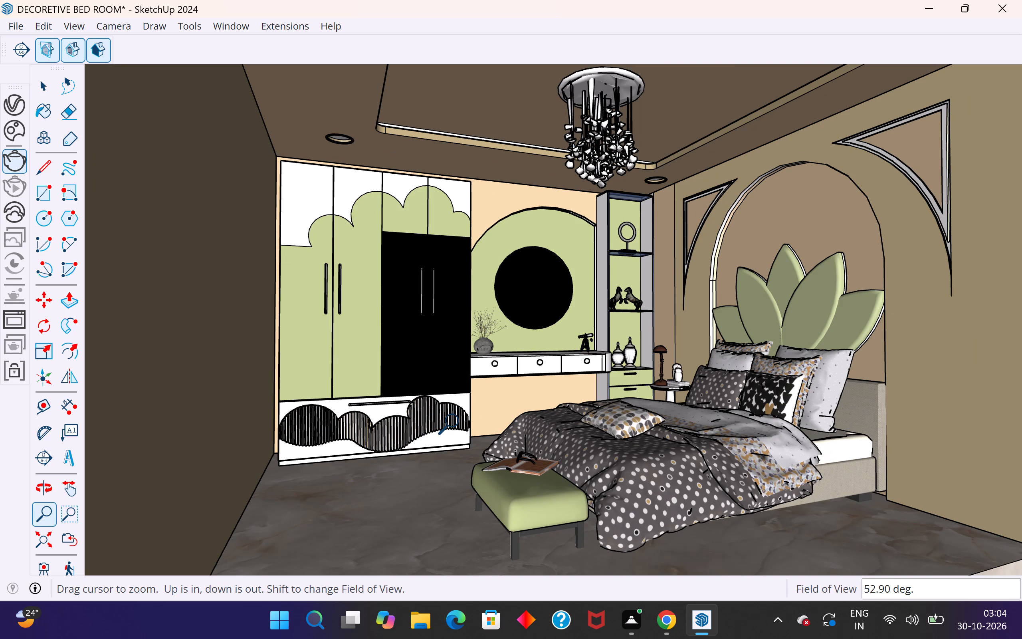
middle_drag(615, 390, 604, 393)
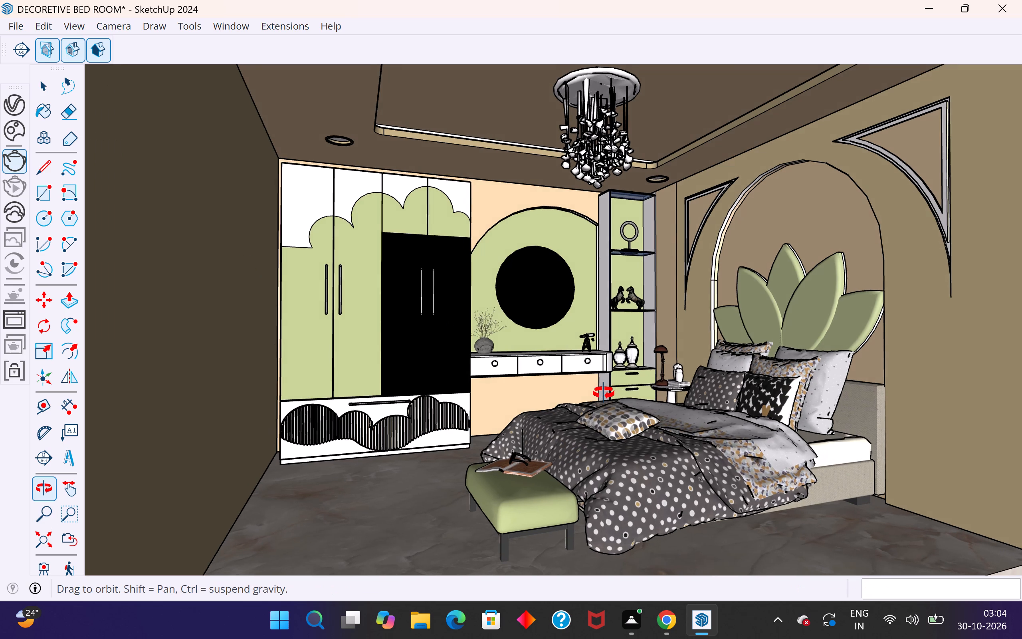
middle_drag(604, 393, 604, 389)
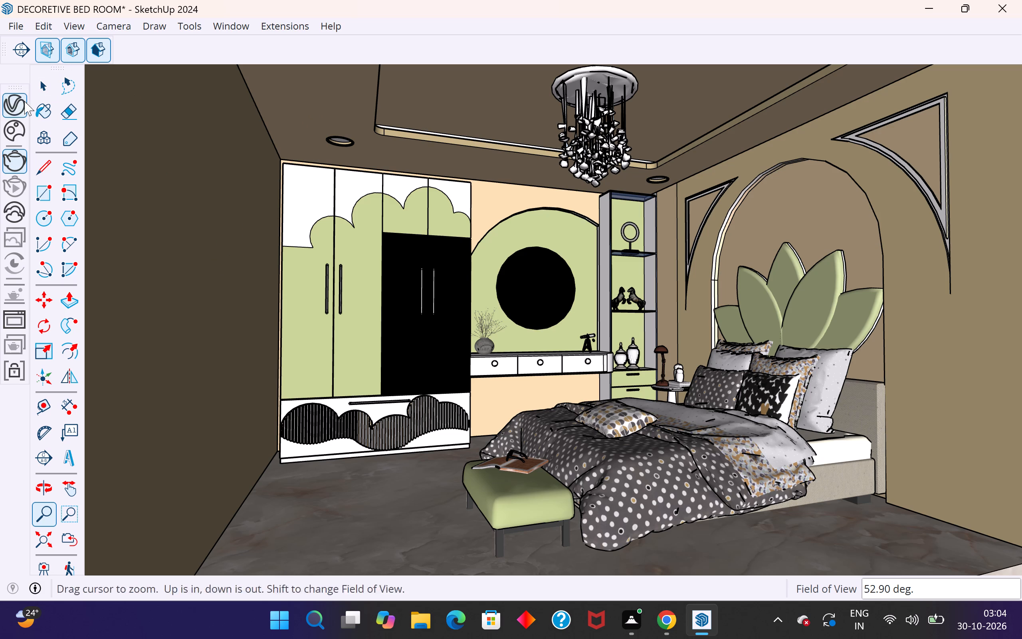
Stop the running V-Ray production render.
click(10, 162)
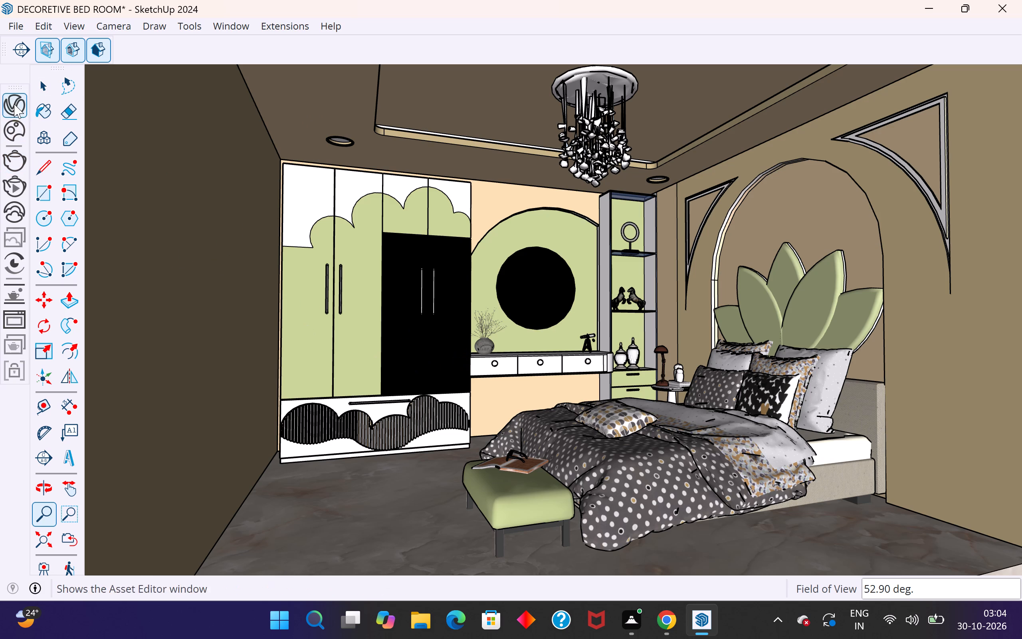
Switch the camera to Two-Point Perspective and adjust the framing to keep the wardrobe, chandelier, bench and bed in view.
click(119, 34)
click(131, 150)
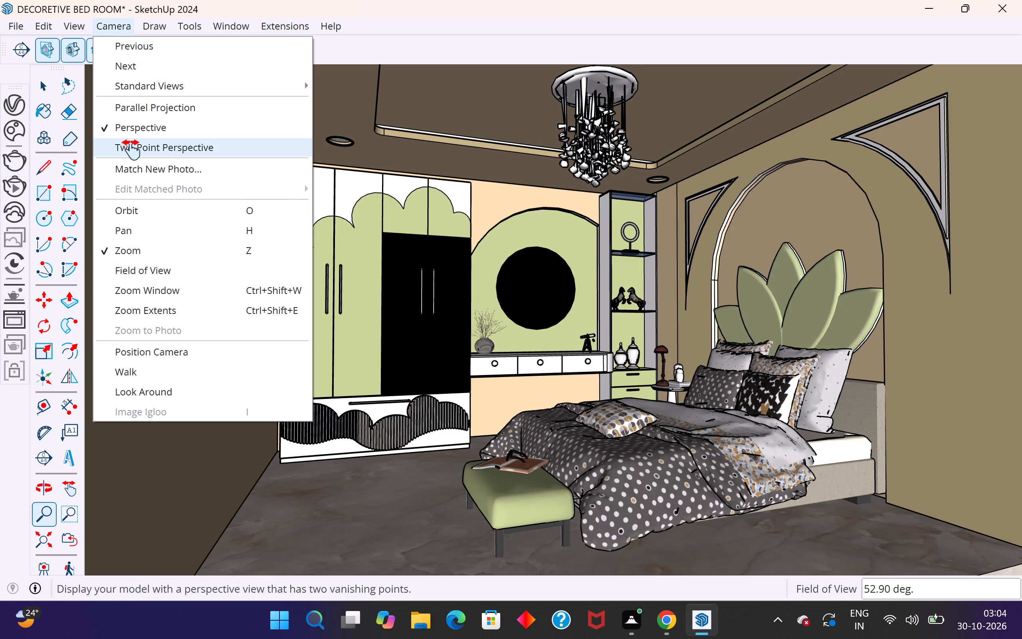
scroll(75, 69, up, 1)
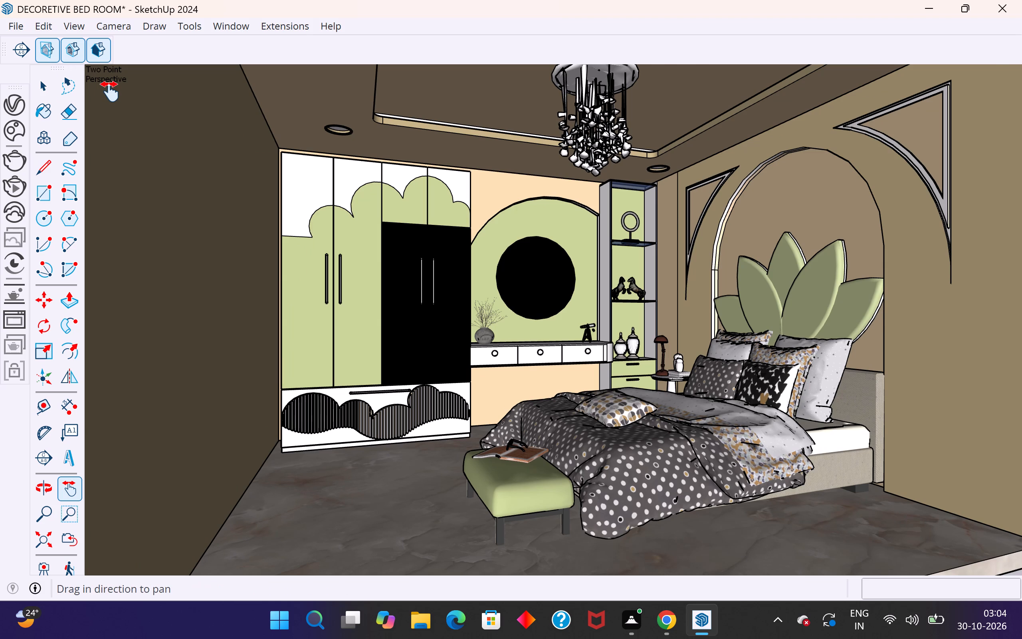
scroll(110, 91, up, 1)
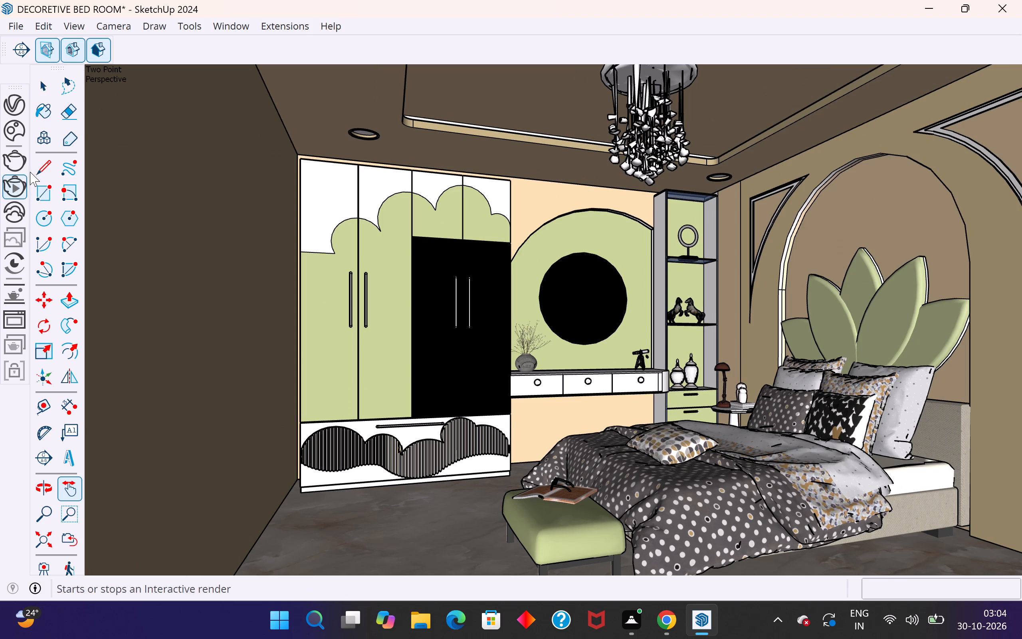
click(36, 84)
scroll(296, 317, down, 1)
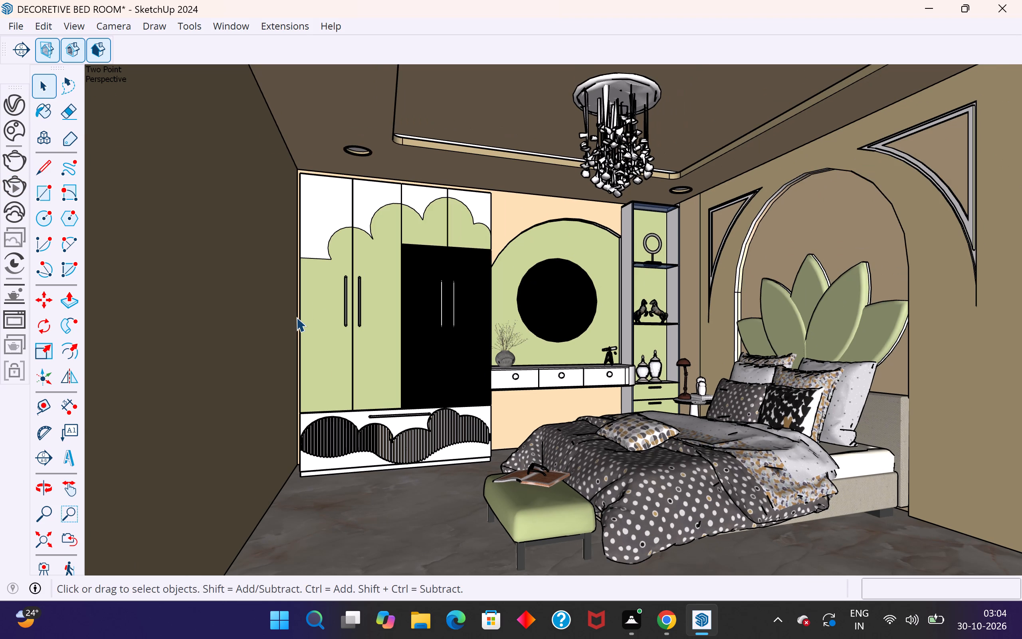
Start a V-Ray interactive render to check the two-point perspective view, then close the frame buffer.
click(13, 187)
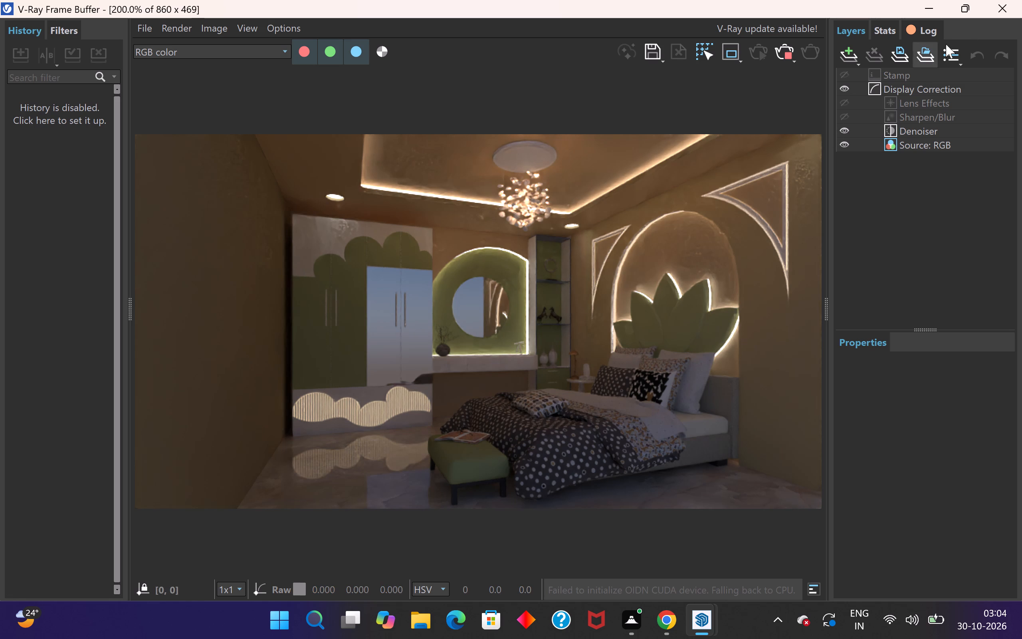
click(991, 14)
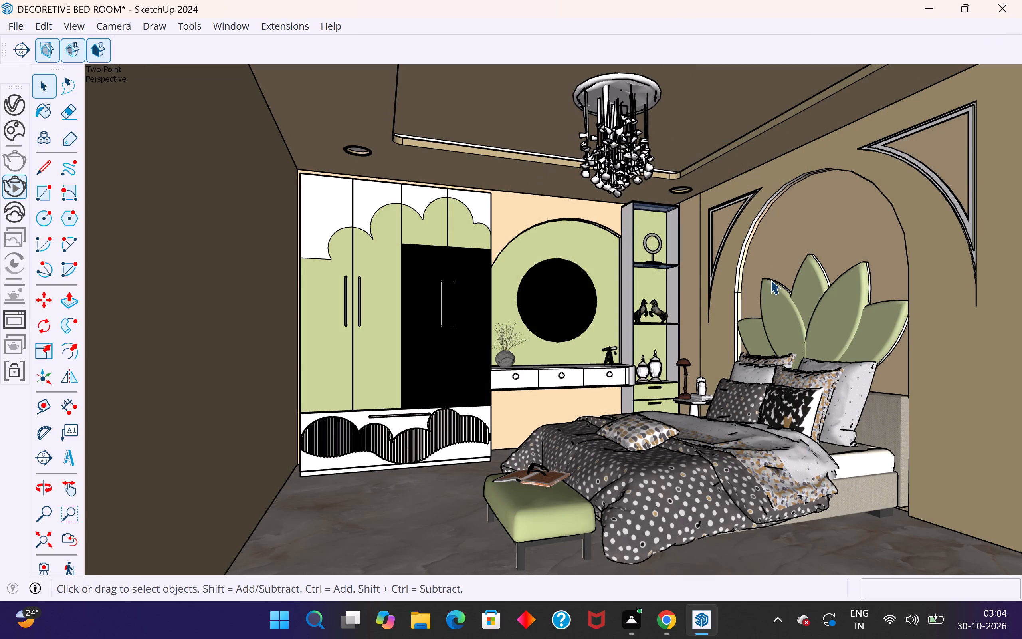
Orbit the bedroom view slightly, restart the interactive render to check this framing, and close the V-Ray windows.
middle_drag(770, 280, 767, 281)
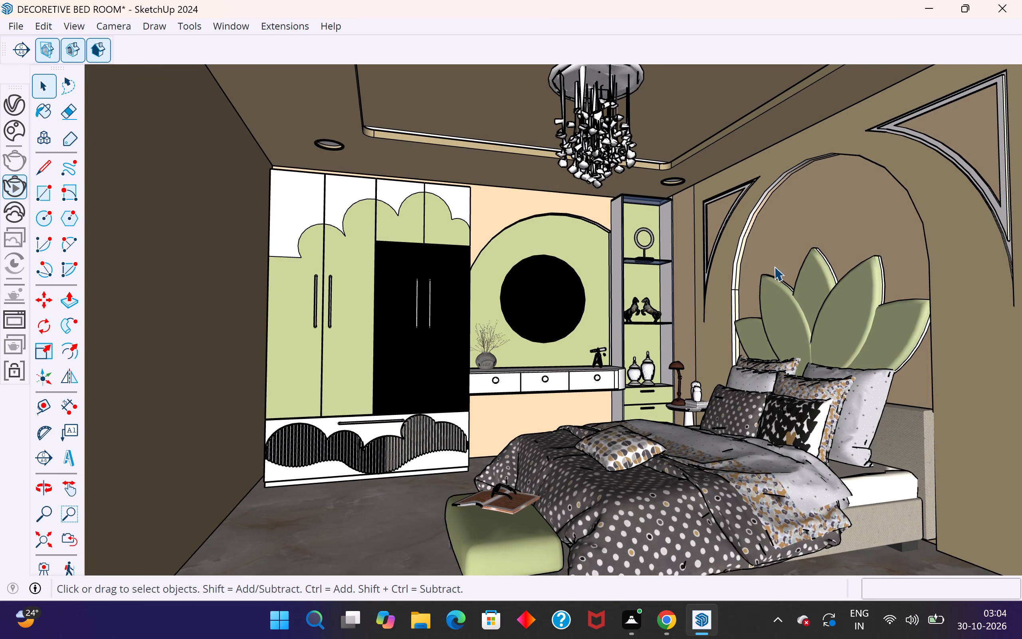
scroll(775, 263, down, 1)
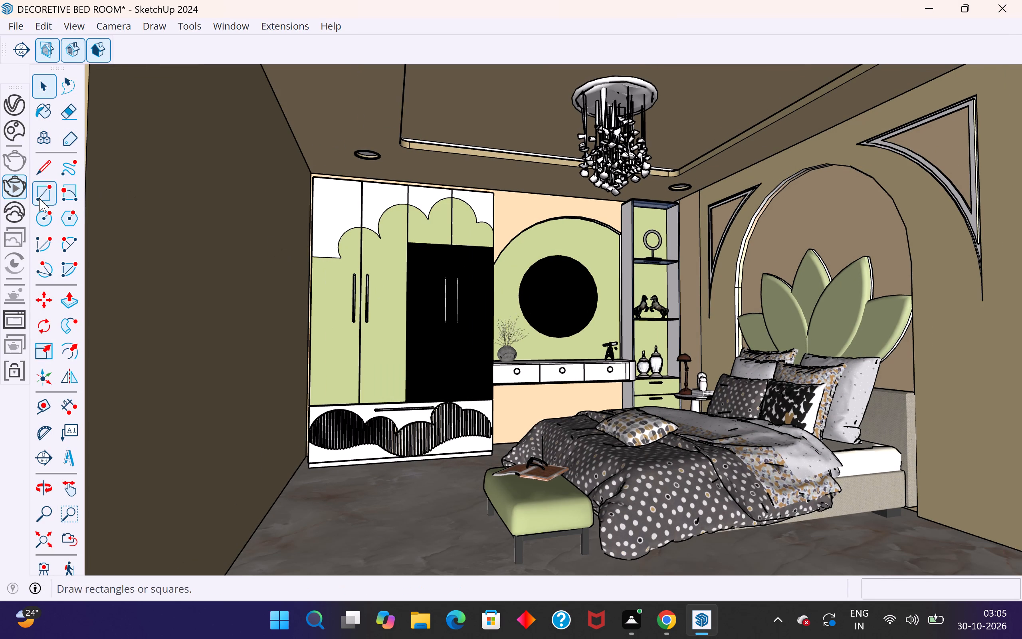
click(16, 111)
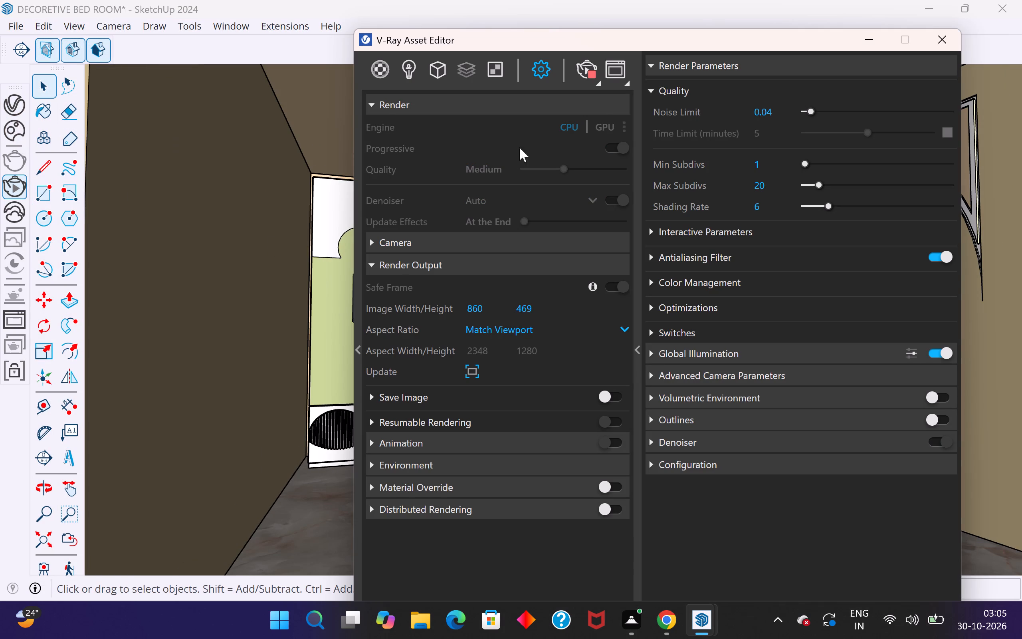
click(584, 71)
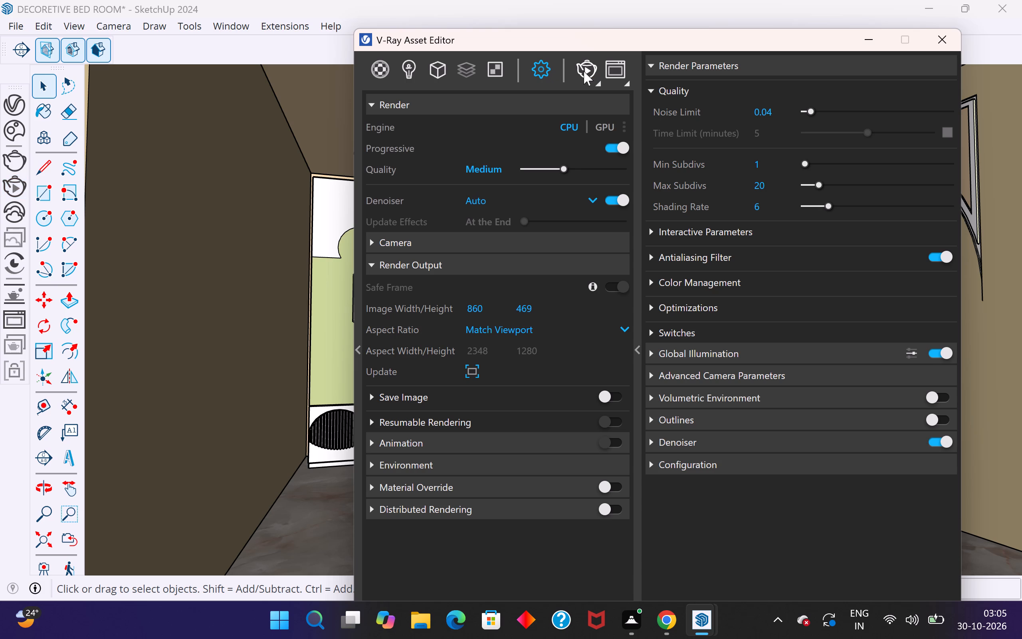
click(592, 71)
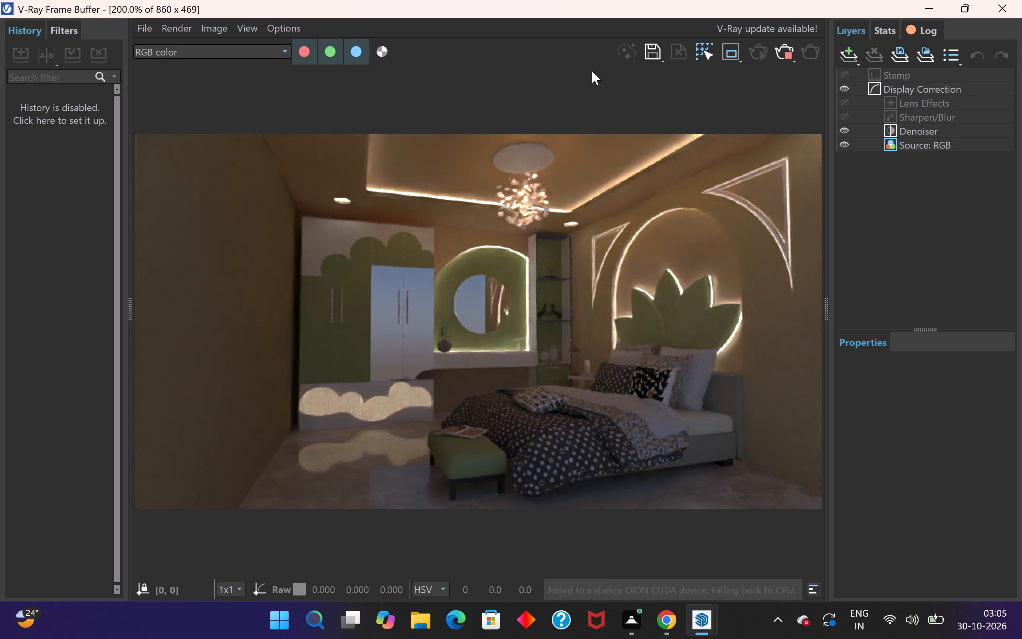
click(1006, 14)
click(930, 46)
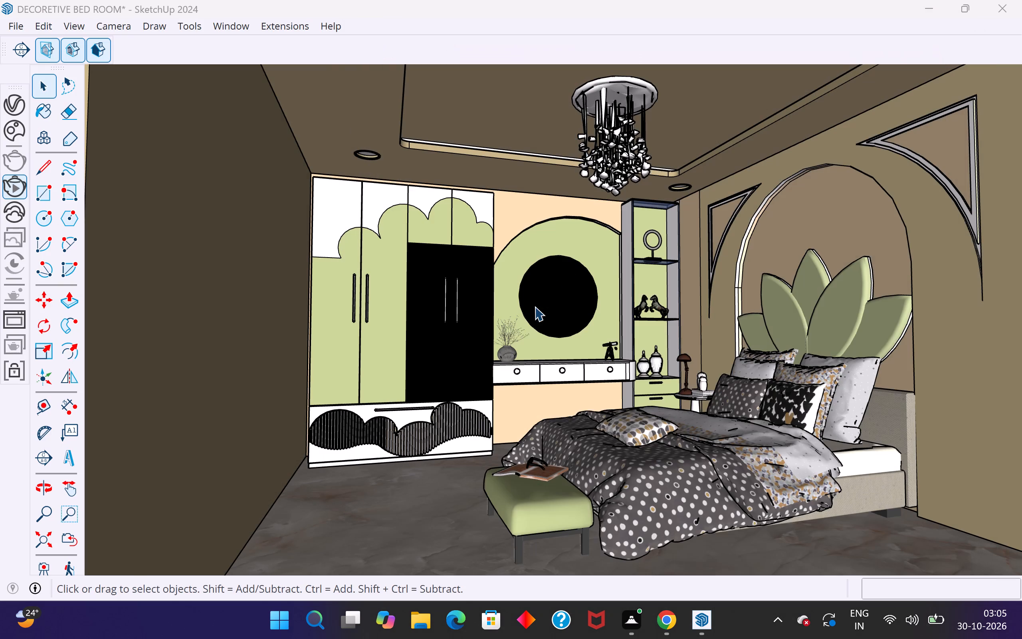
Orbit and move closer to the wardrobe and bed, keeping the bench, round mirror and arched headboard wall in frame.
middle_drag(499, 318, 507, 318)
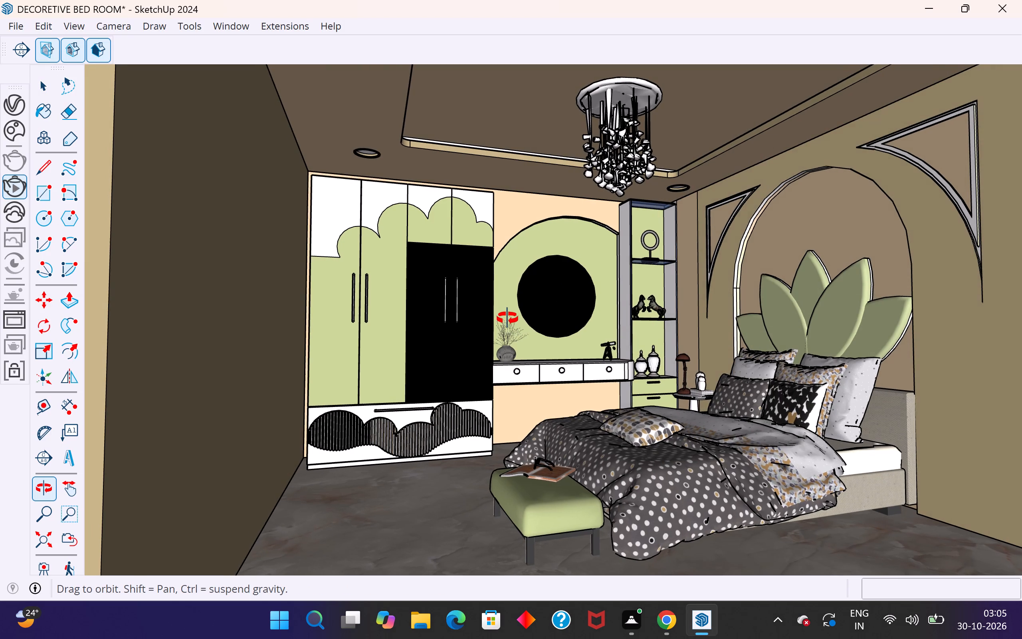
middle_drag(507, 318, 508, 319)
scroll(987, 578, up, 1)
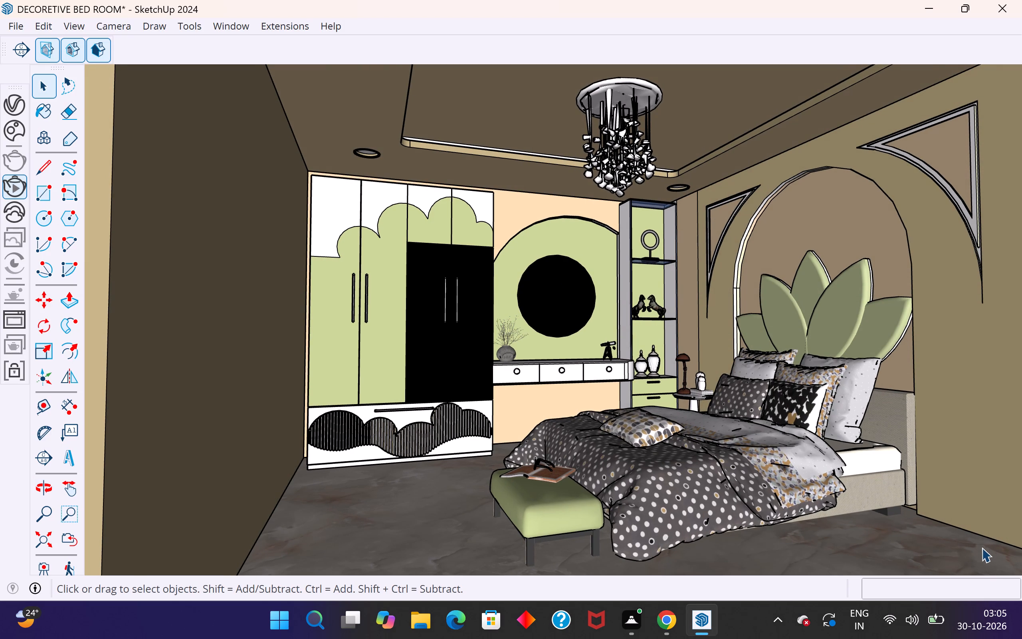
scroll(969, 532, up, 1)
middle_drag(965, 532, 968, 532)
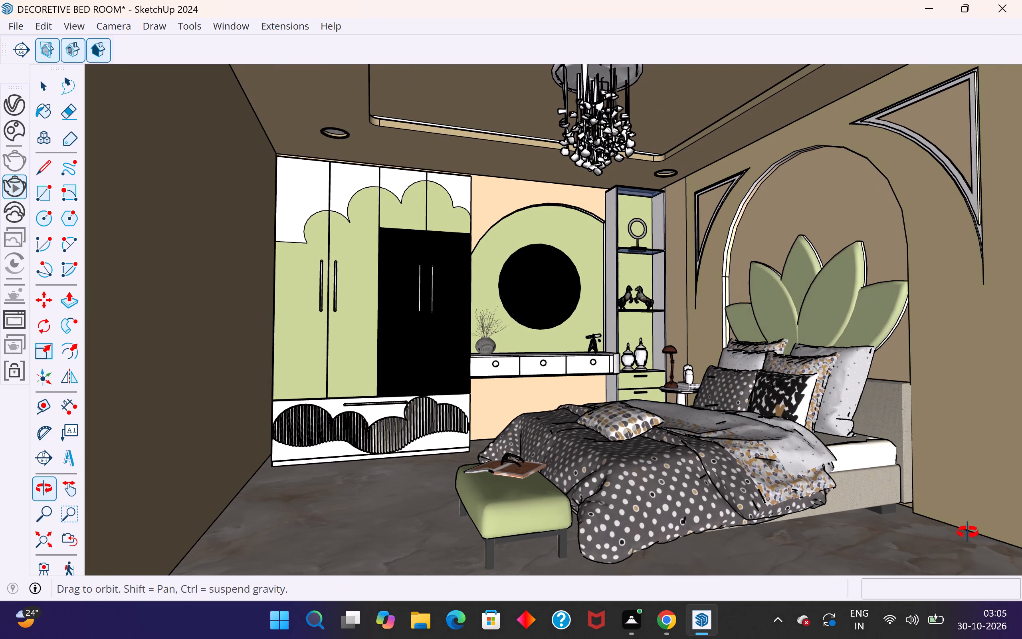
middle_drag(968, 532, 1000, 527)
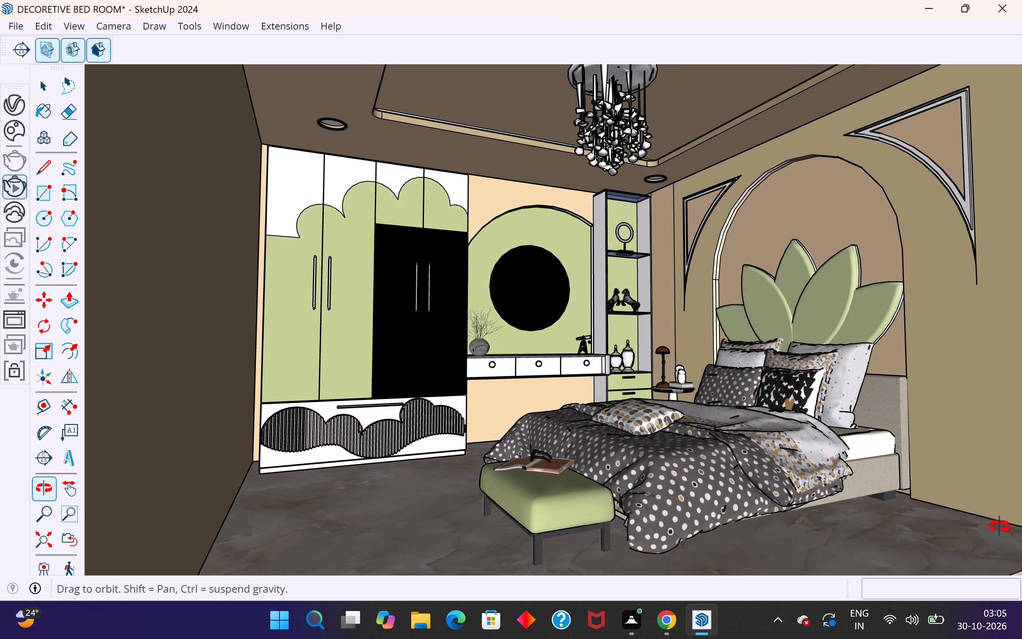
middle_drag(1000, 527, 1010, 528)
middle_click(908, 528)
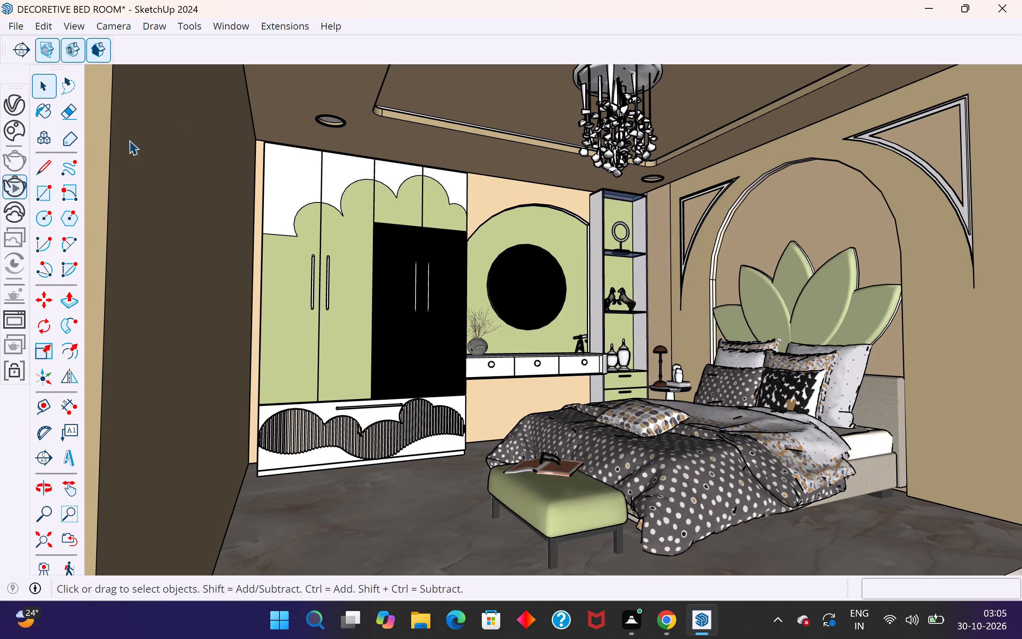
Restart the V-Ray interactive render for the closer framing, restart it once more, and close the frame buffer after checking.
click(12, 103)
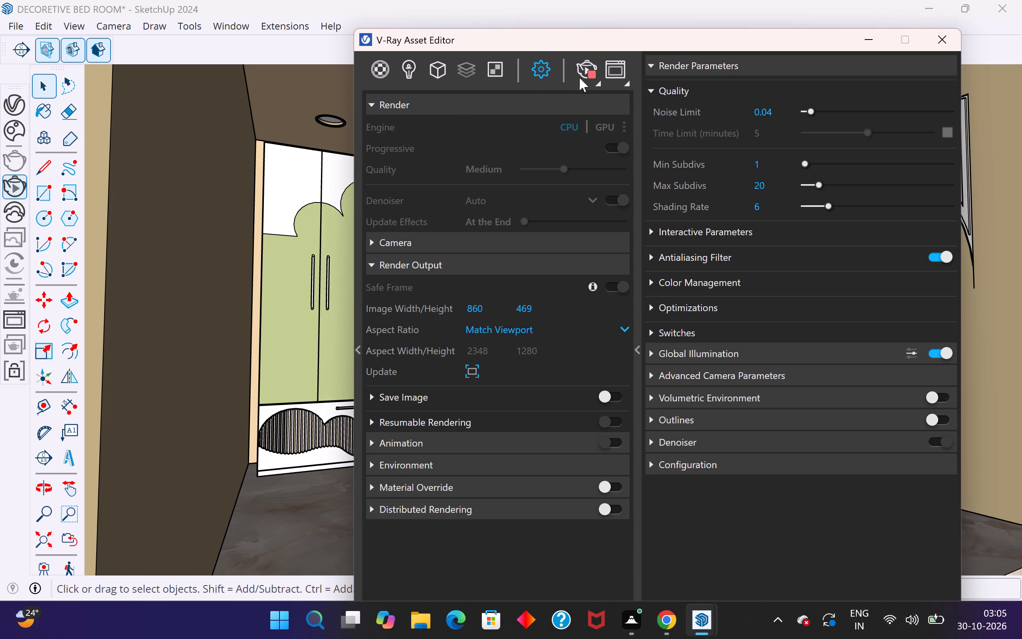
click(584, 70)
click(583, 69)
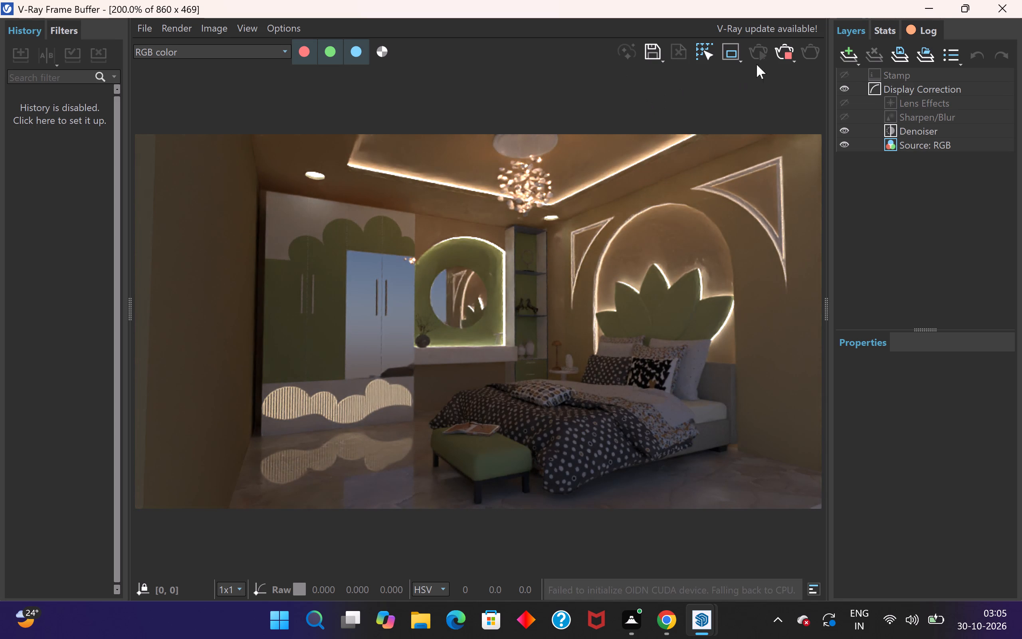
click(778, 52)
click(760, 50)
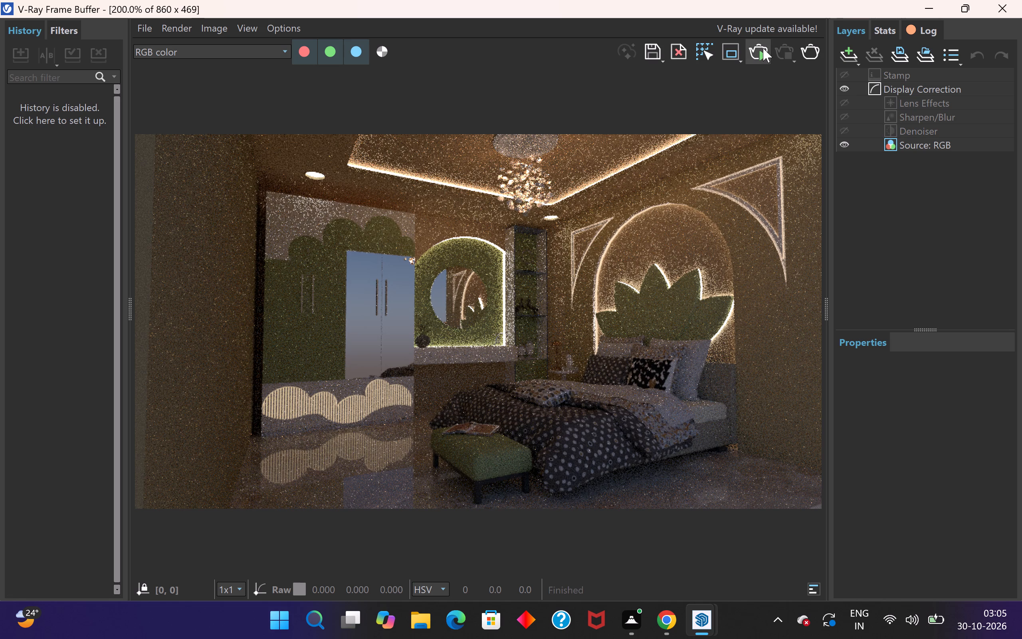
click(783, 56)
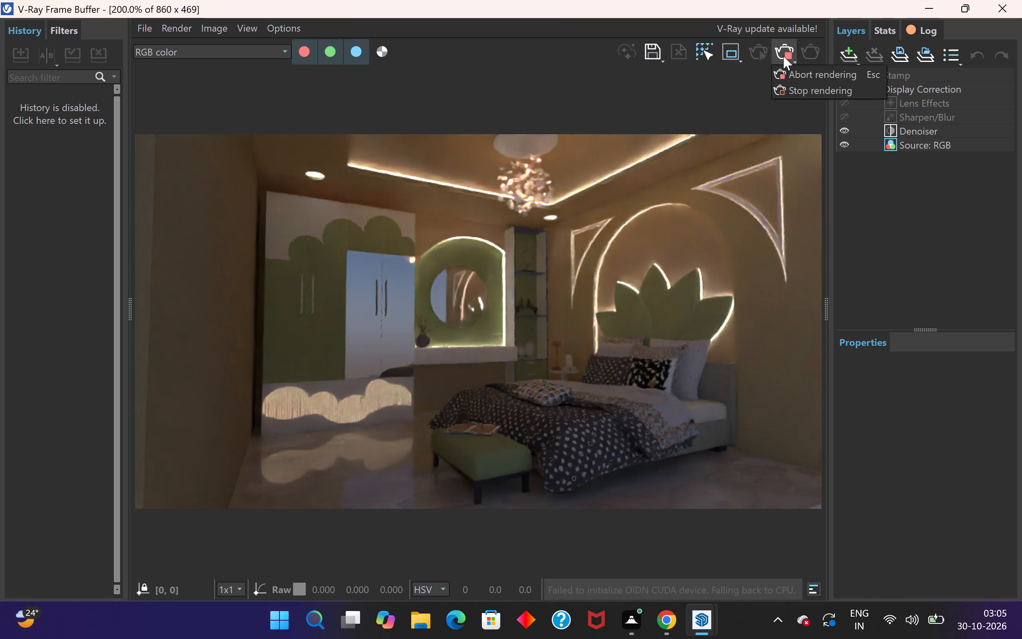
click(1004, 7)
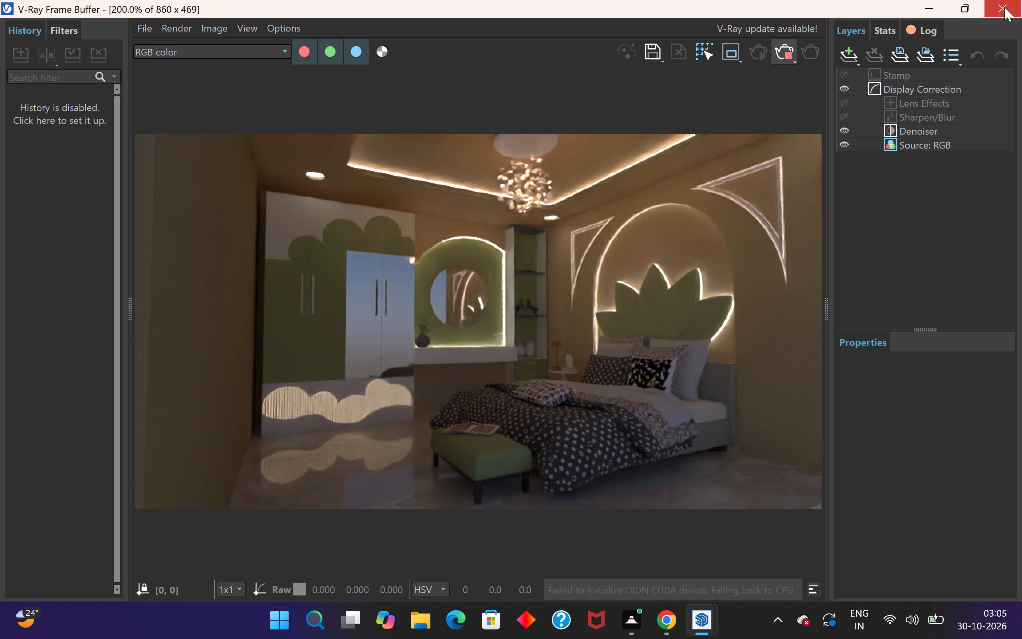